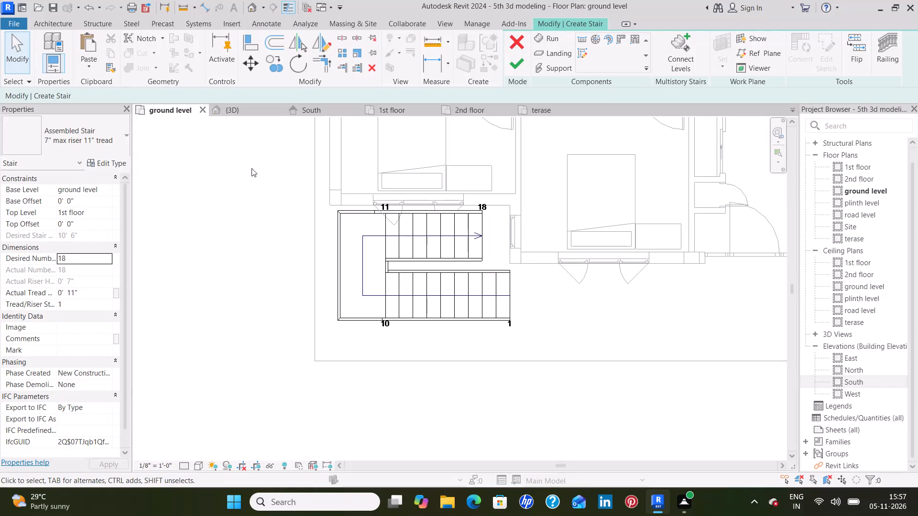
Cancel the stair edit and discard the U-shaped stair in the front recess.
click(512, 50)
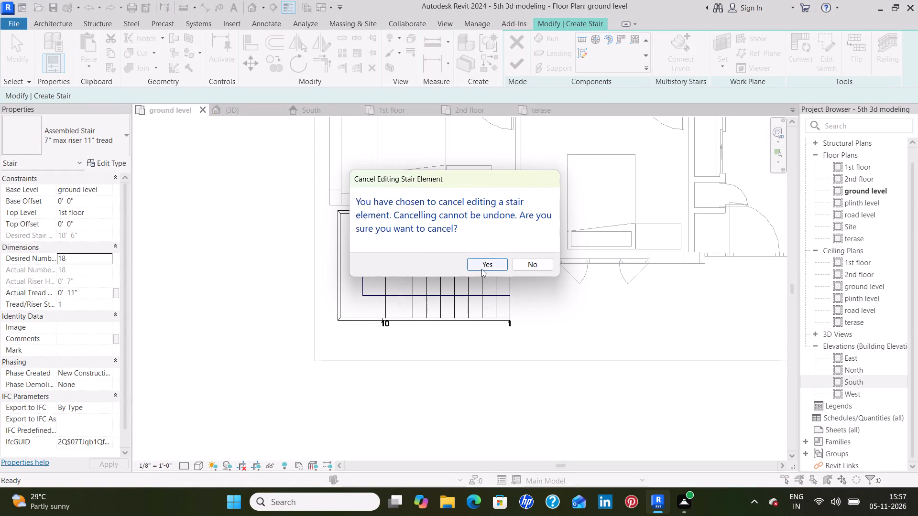
click(481, 269)
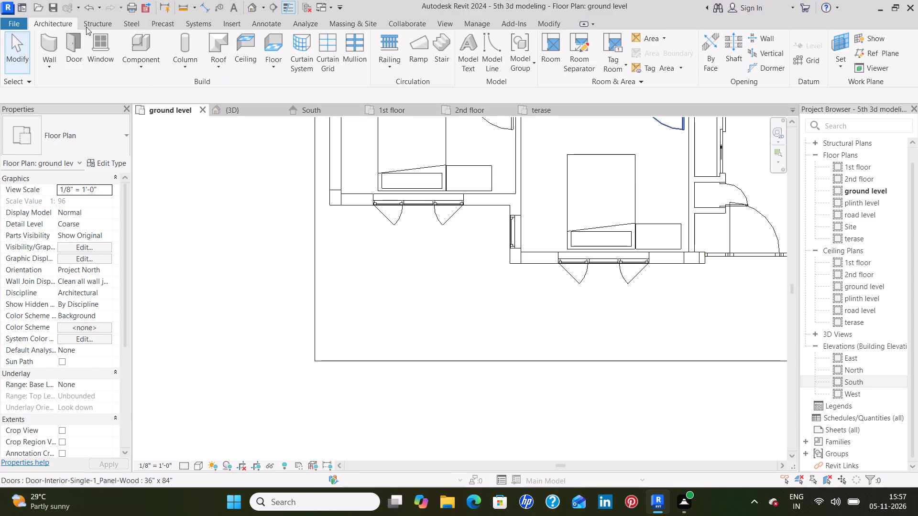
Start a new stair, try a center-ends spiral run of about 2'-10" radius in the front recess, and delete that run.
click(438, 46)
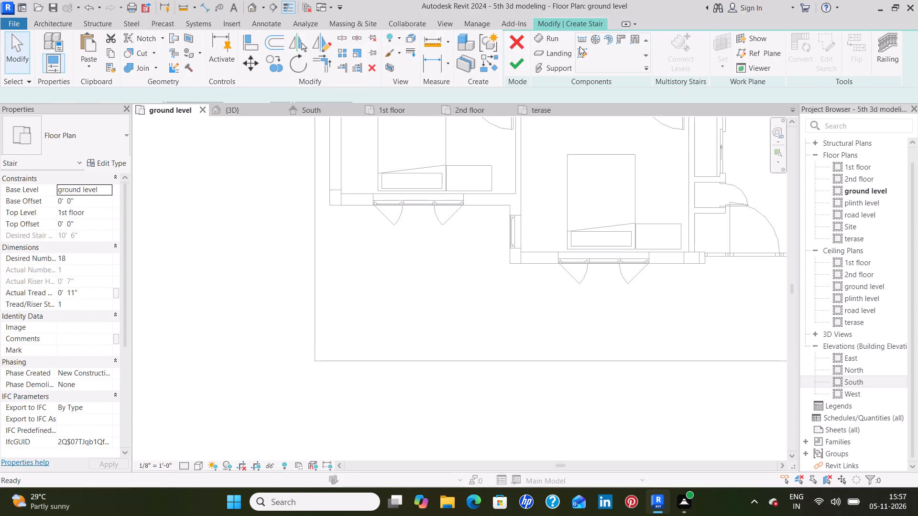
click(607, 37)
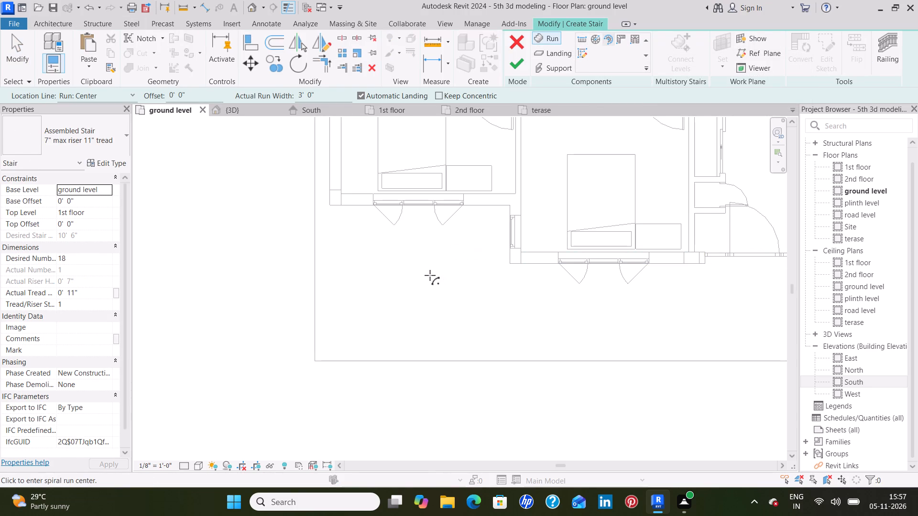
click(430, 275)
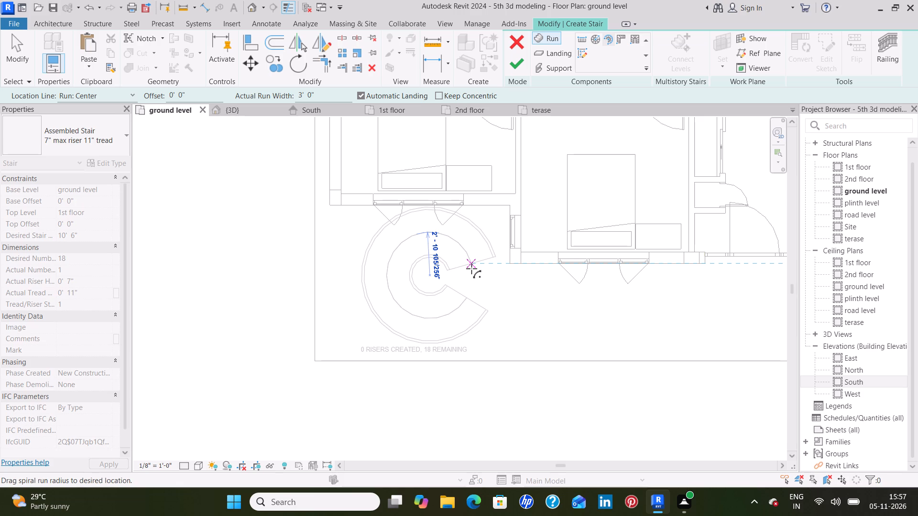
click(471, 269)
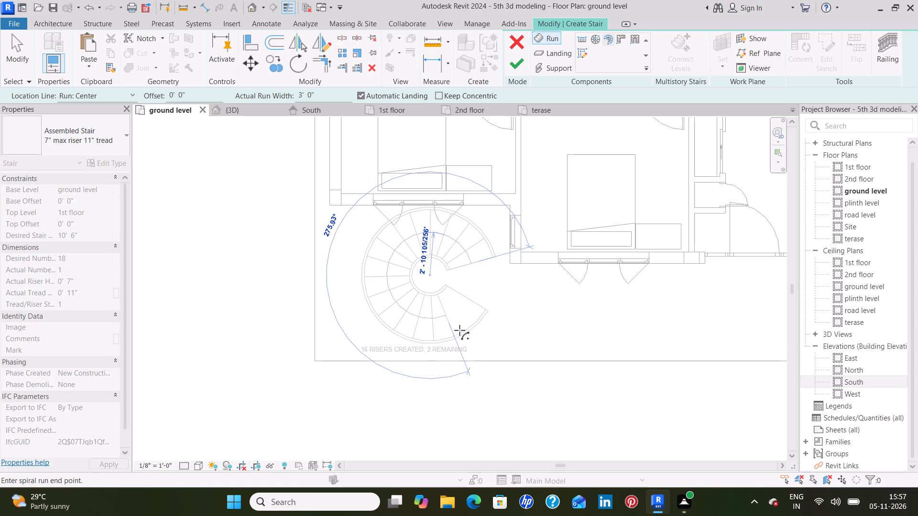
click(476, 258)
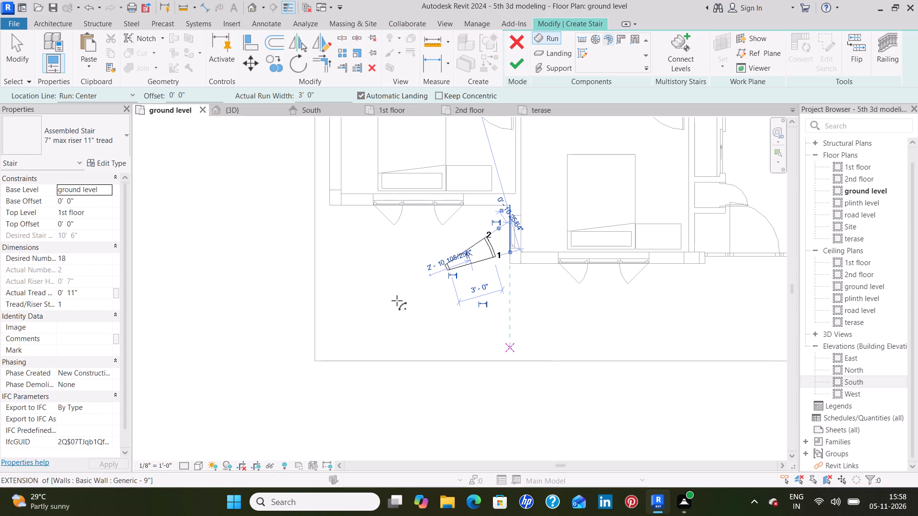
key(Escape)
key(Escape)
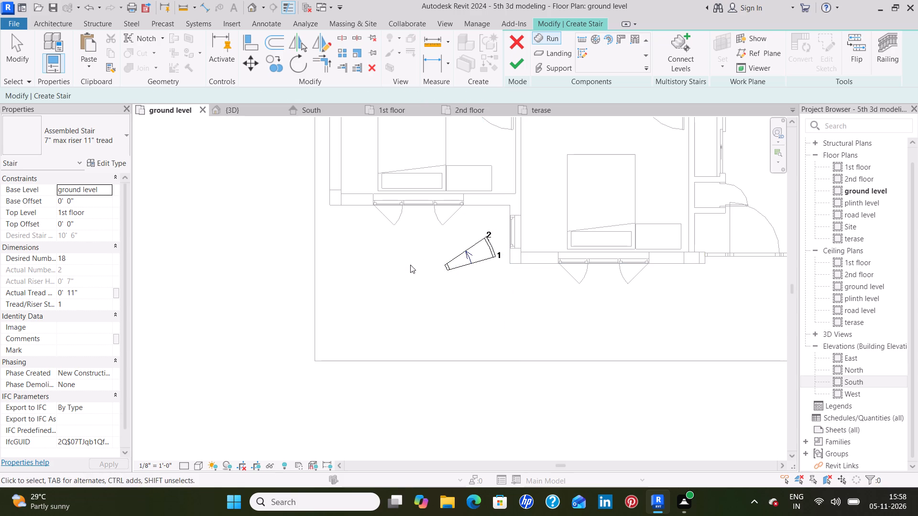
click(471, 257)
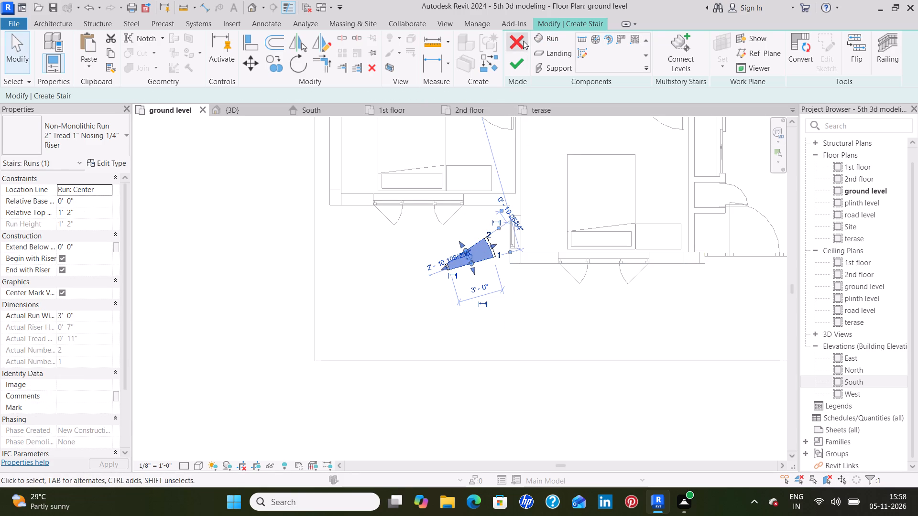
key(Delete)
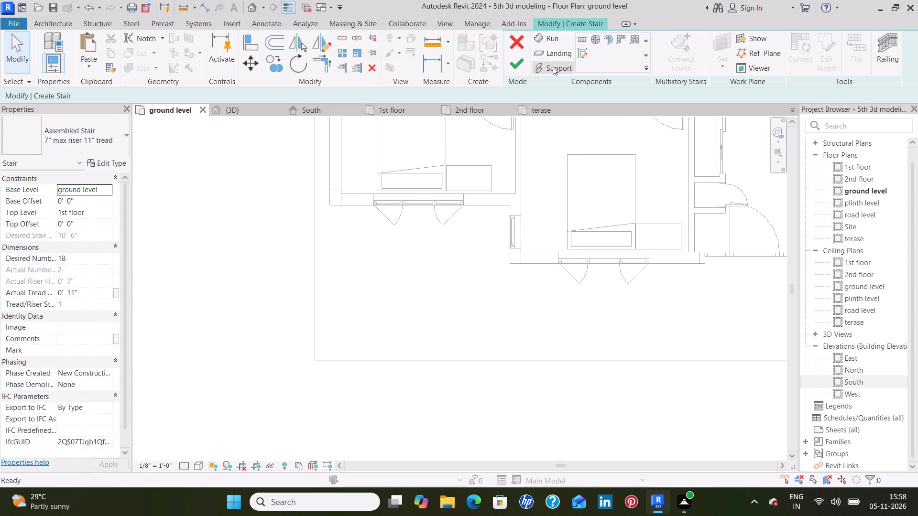
Draw an 18-riser full-step spiral run with a 2'-8" radius in the front recess and finish the stair.
click(597, 40)
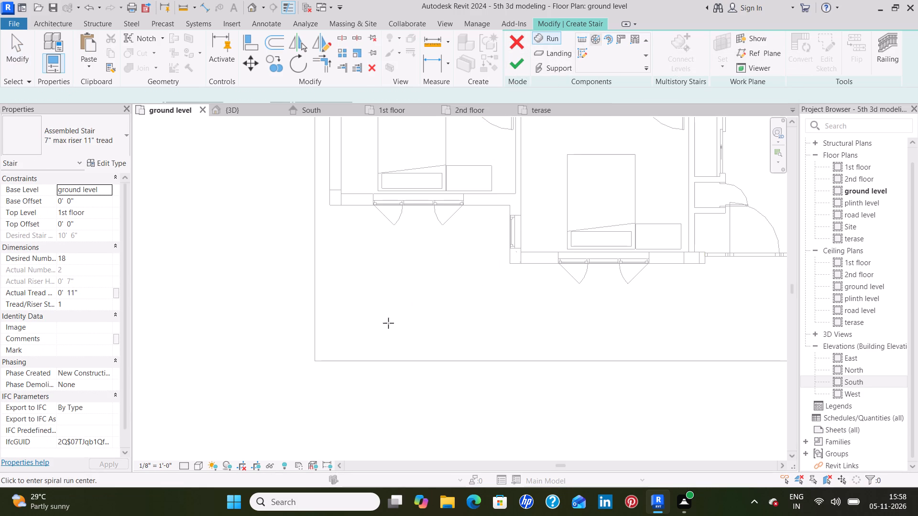
click(420, 273)
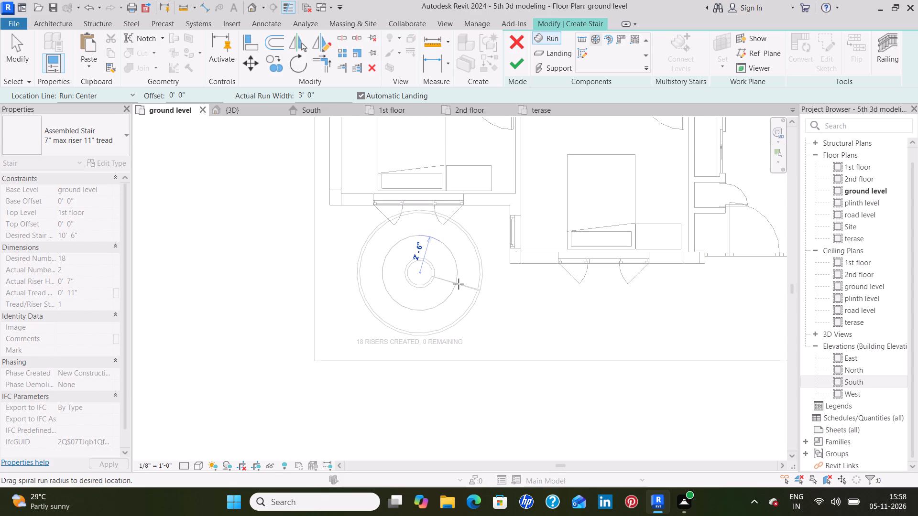
scroll(459, 284, up, 3)
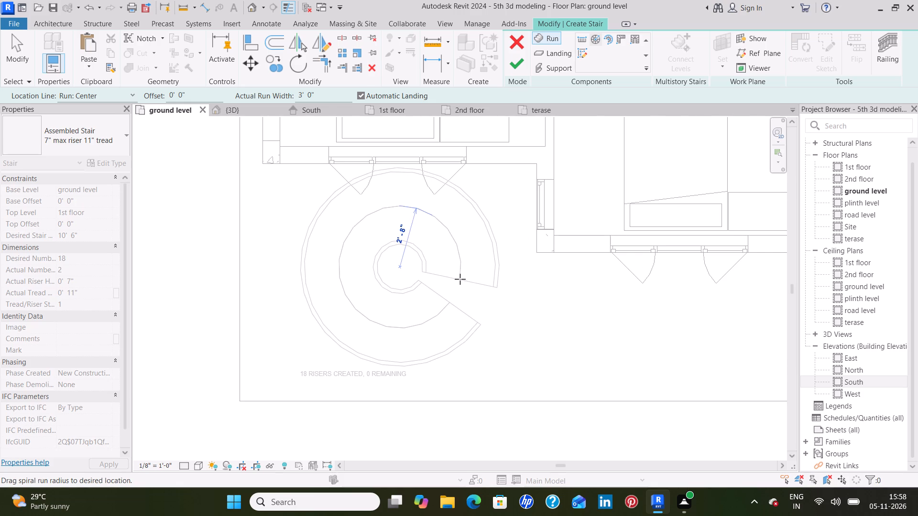
click(460, 279)
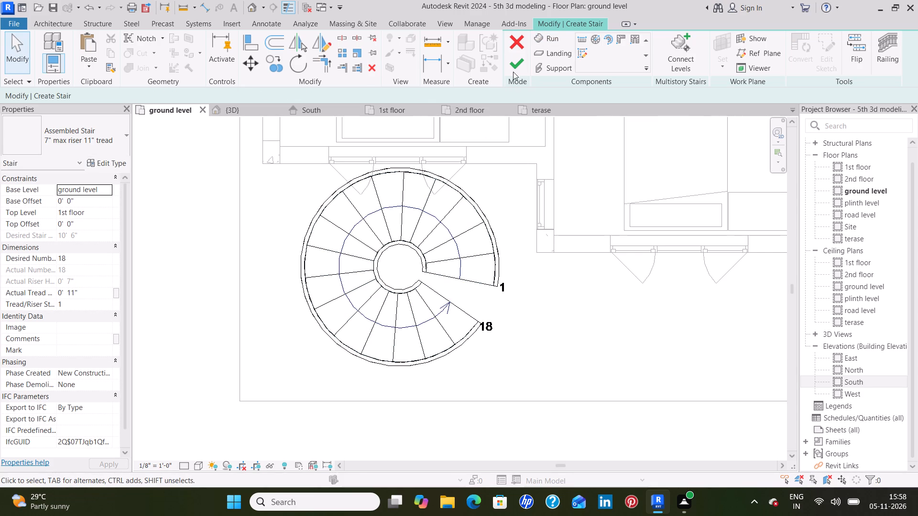
click(518, 58)
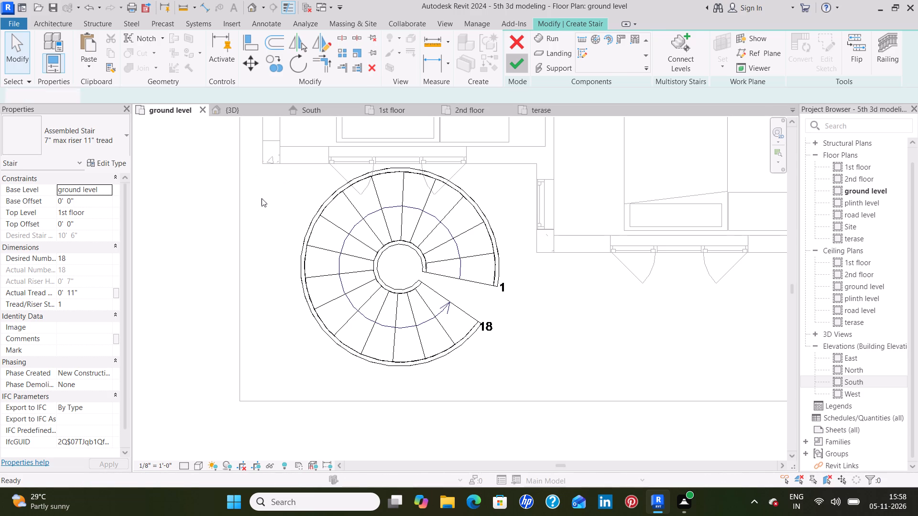
In the 3D view, copy the spiral stair with both its railings and paste them aligned to the 1st floor and 2nd floor levels.
click(252, 112)
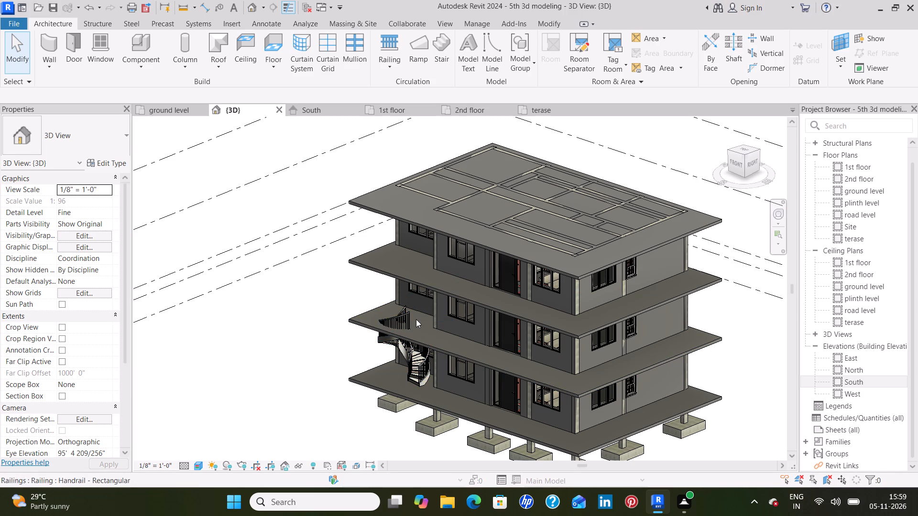
shift+middle_drag(419, 318, 433, 311)
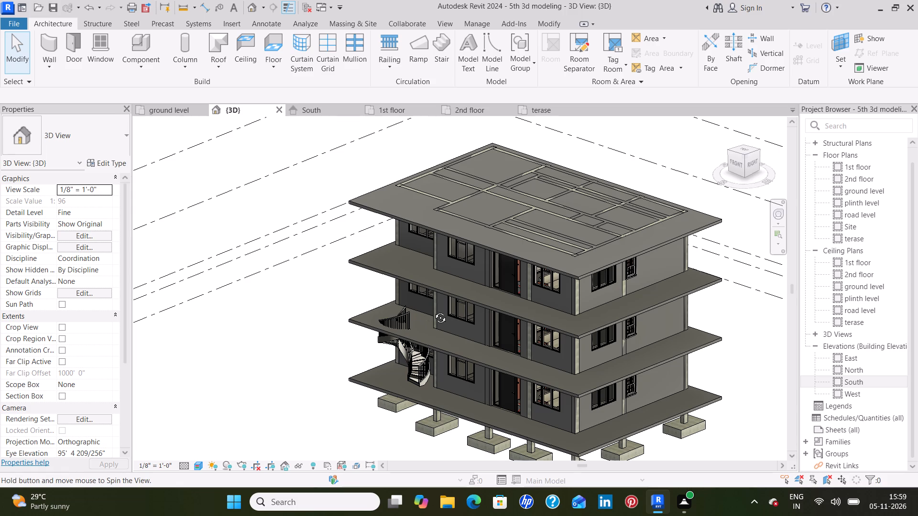
shift+middle_drag(433, 311, 496, 378)
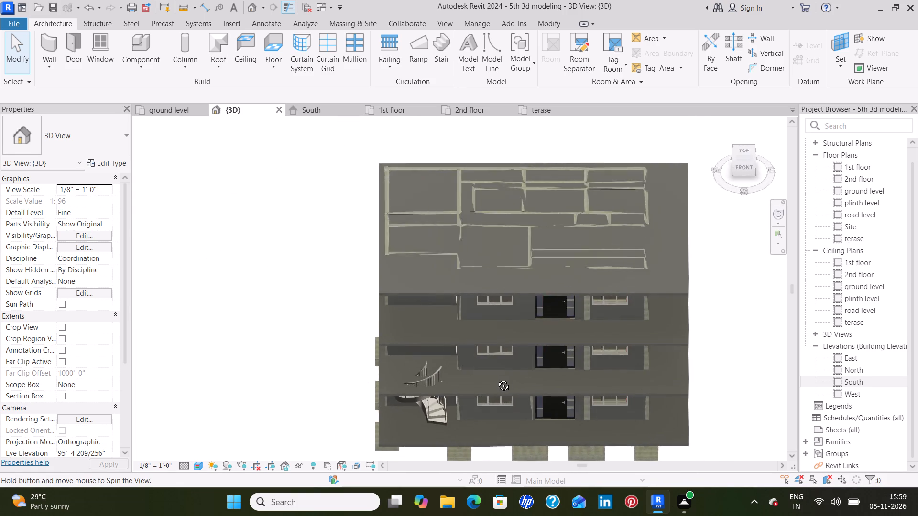
shift+middle_drag(496, 378, 421, 374)
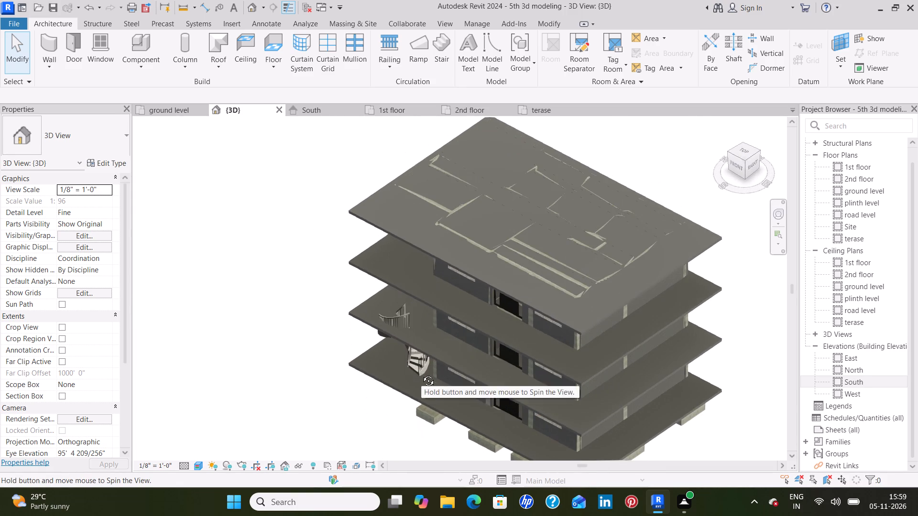
shift+middle_drag(421, 374, 463, 369)
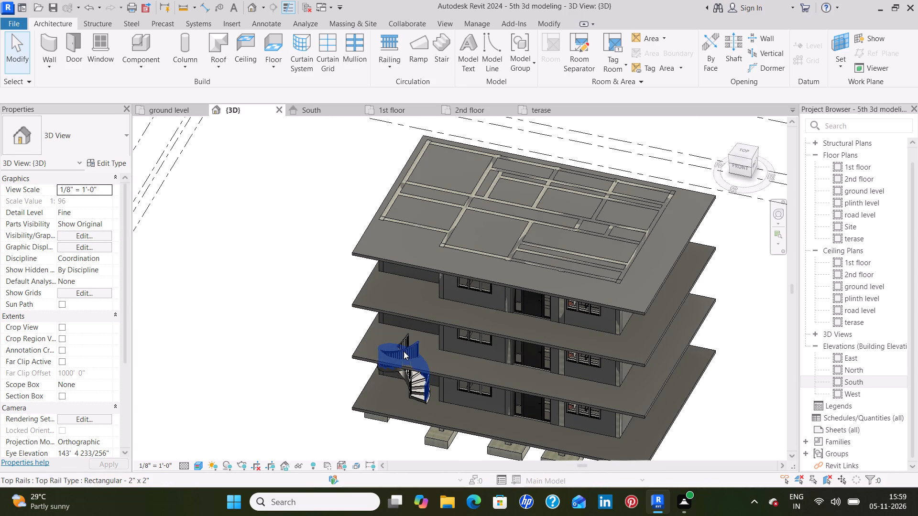
click(418, 388)
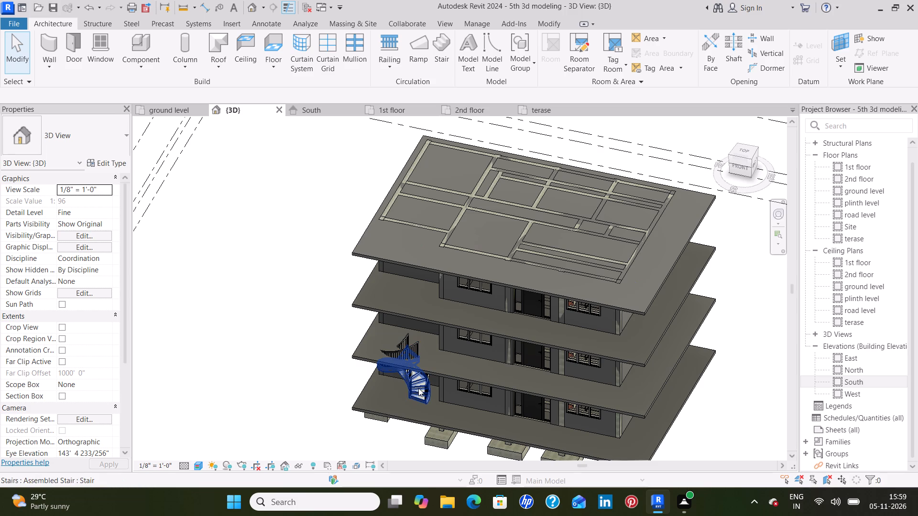
scroll(410, 352, up, 3)
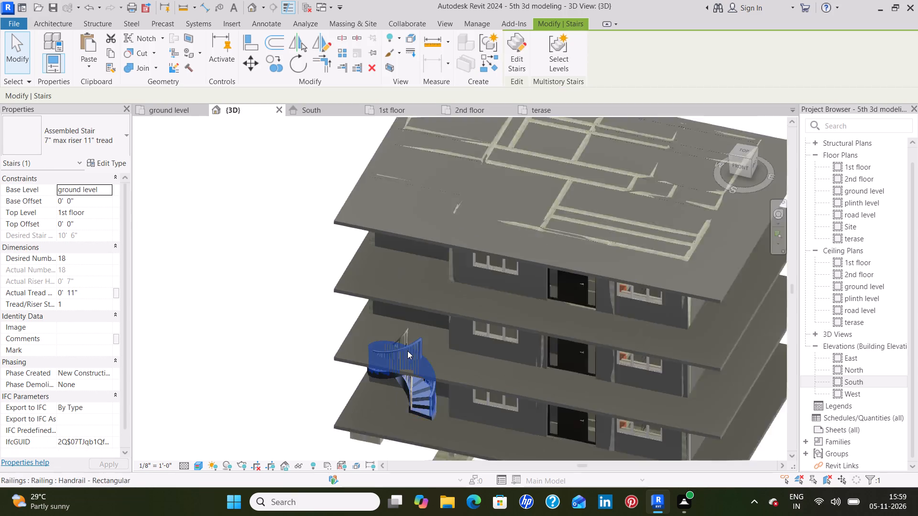
scroll(407, 351, up, 5)
click(428, 337)
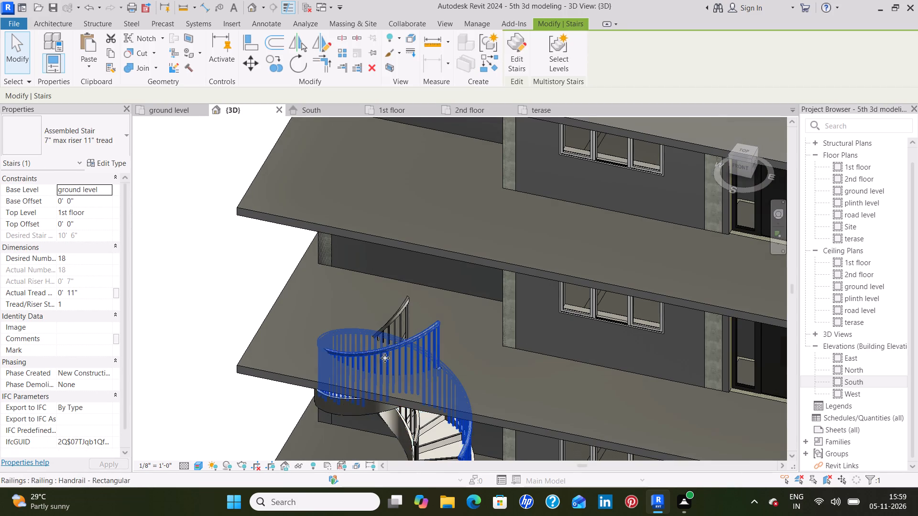
click(433, 437)
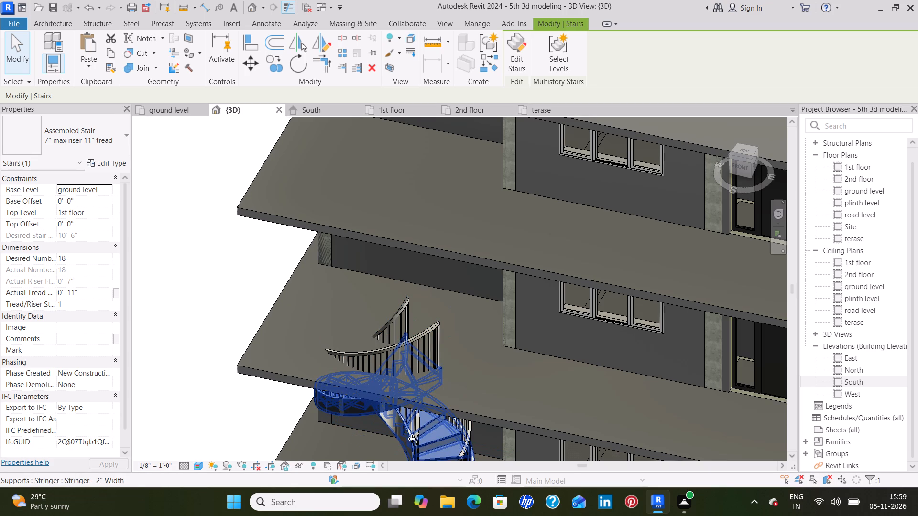
ctrl+click(430, 339)
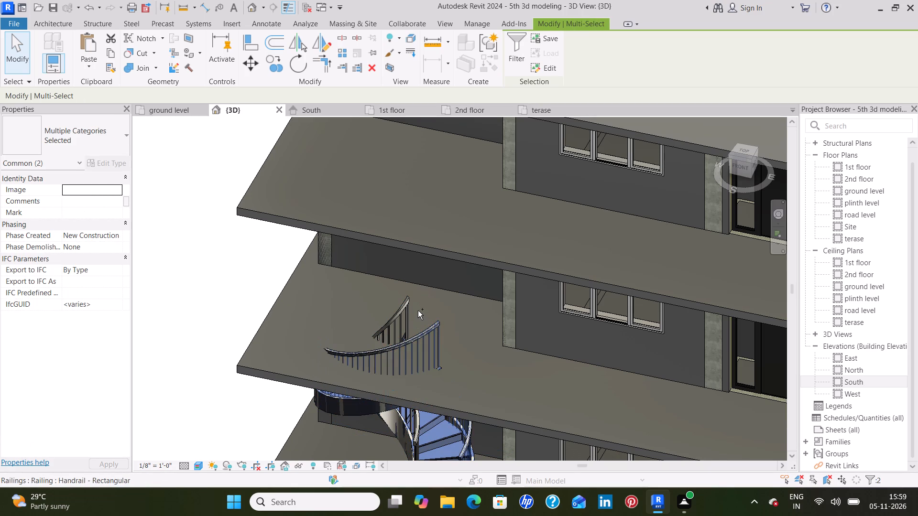
ctrl+click(401, 312)
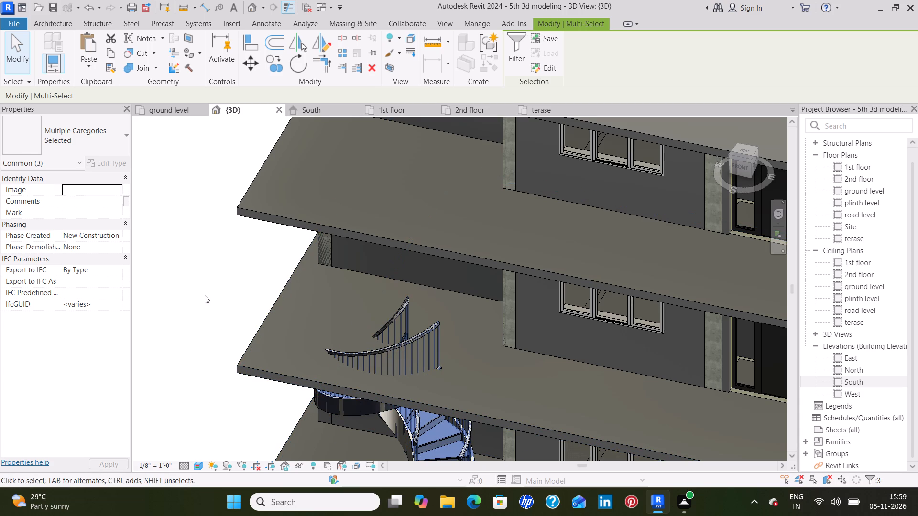
scroll(205, 295, down, 3)
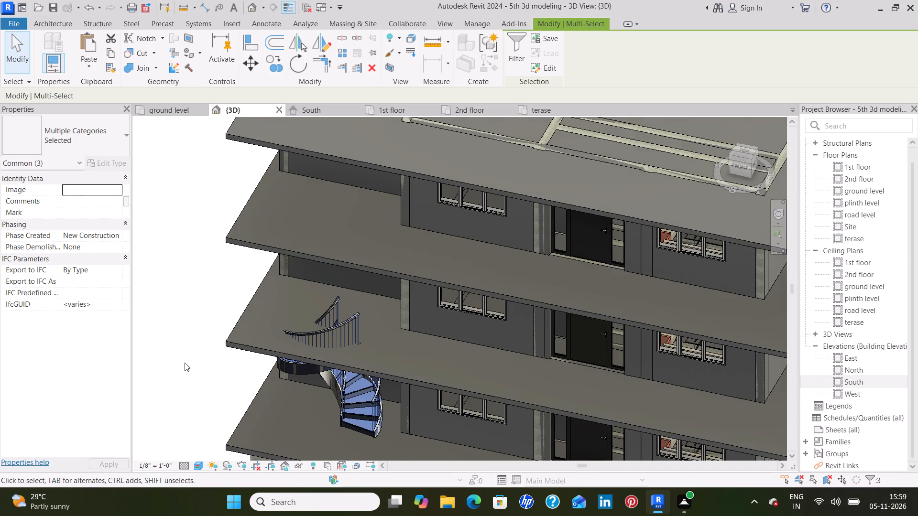
middle_drag(185, 355, 194, 286)
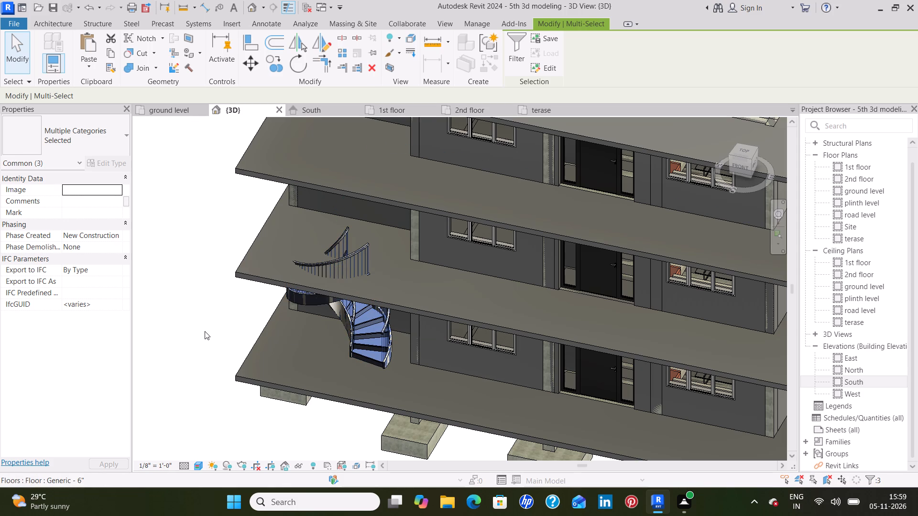
click(110, 52)
click(89, 68)
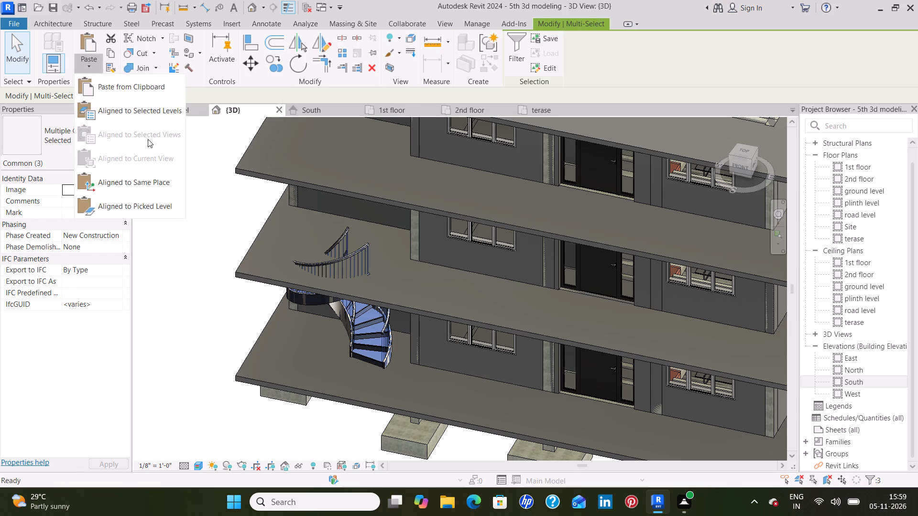
click(150, 113)
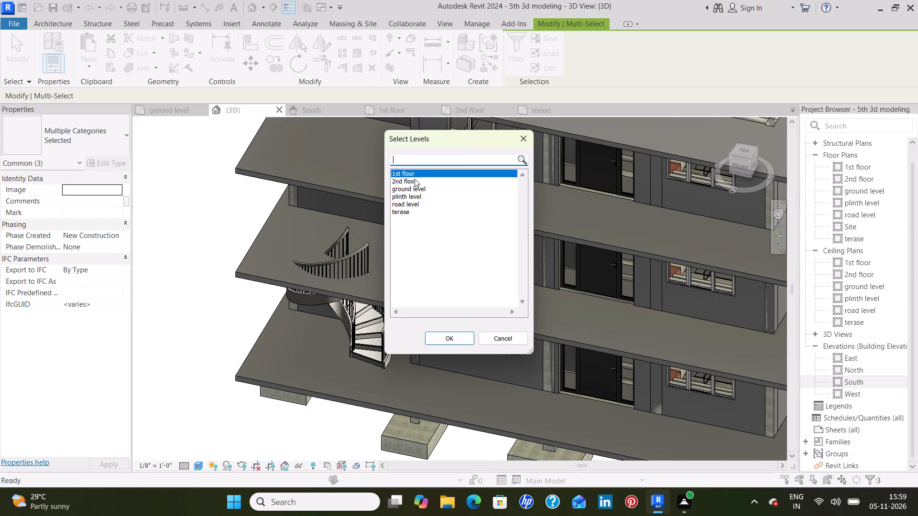
ctrl+click(415, 179)
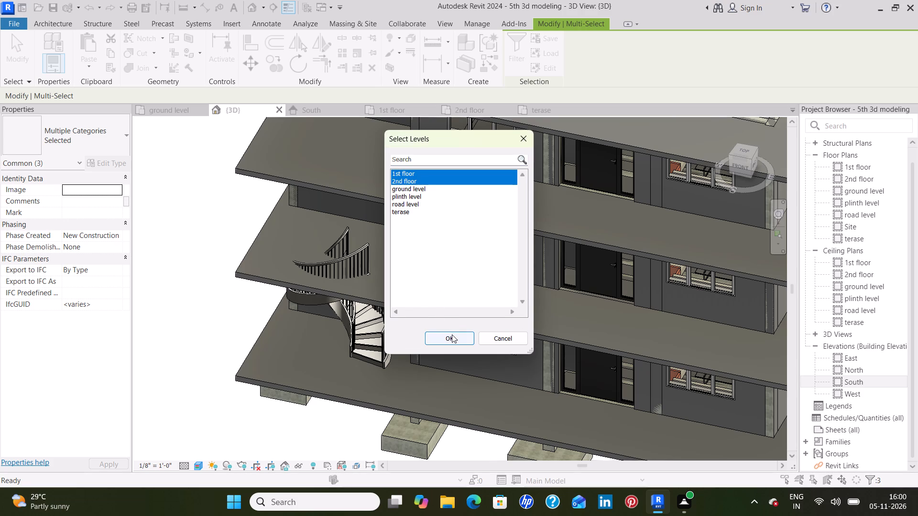
click(452, 334)
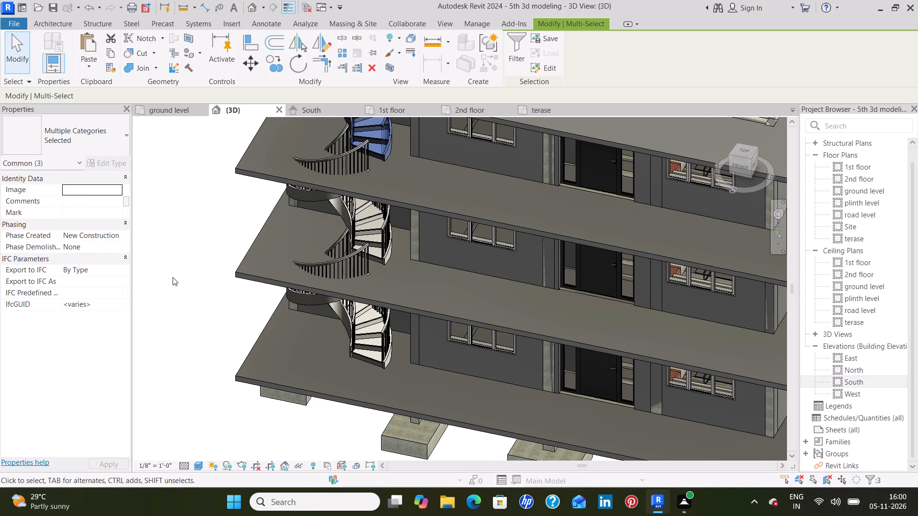
click(161, 223)
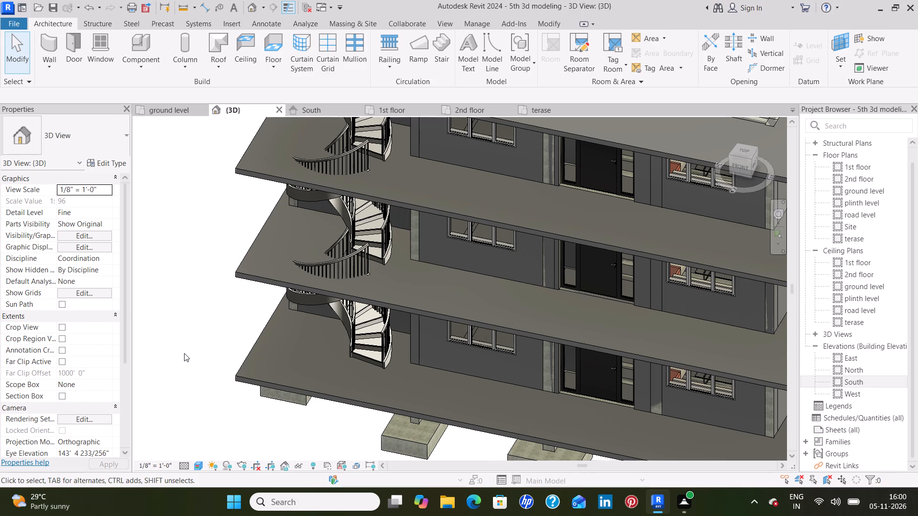
scroll(184, 264, down, 2)
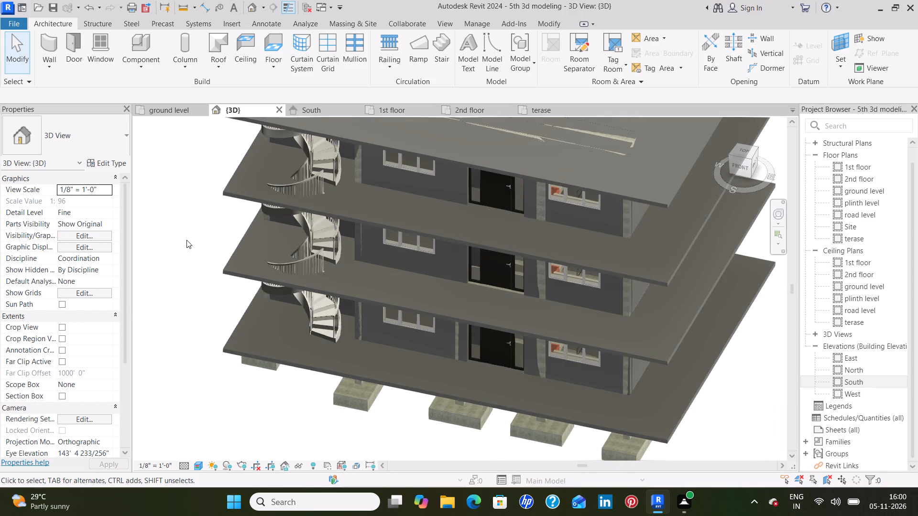
middle_drag(186, 240, 186, 352)
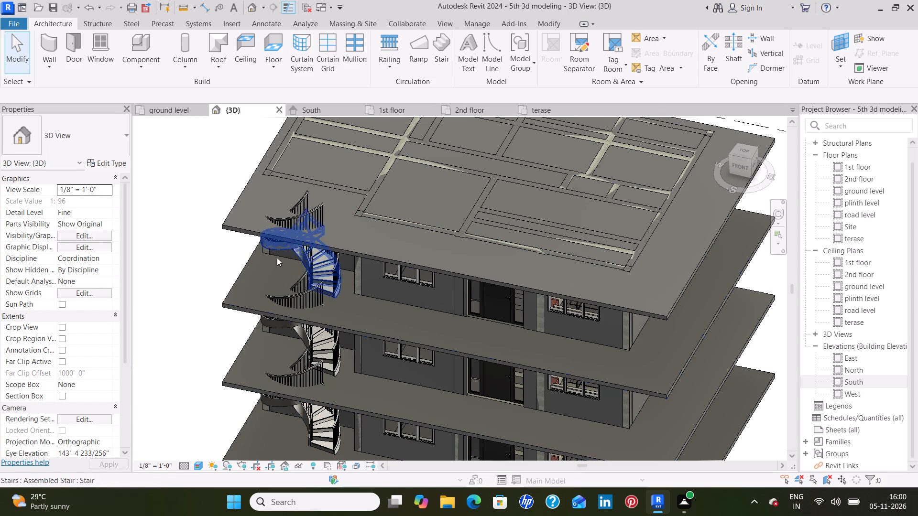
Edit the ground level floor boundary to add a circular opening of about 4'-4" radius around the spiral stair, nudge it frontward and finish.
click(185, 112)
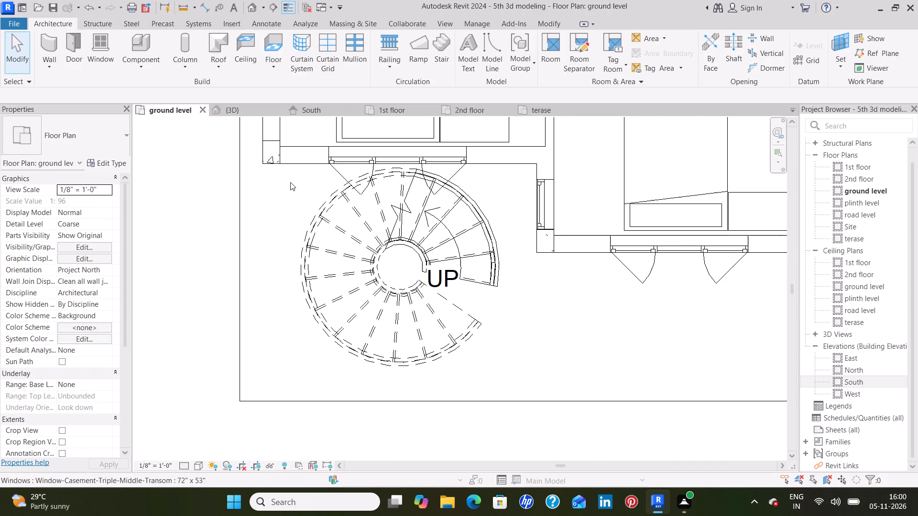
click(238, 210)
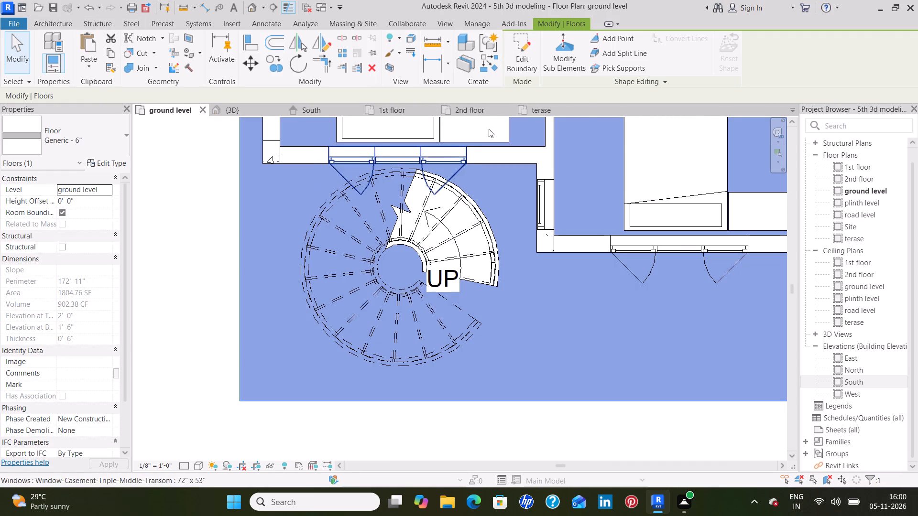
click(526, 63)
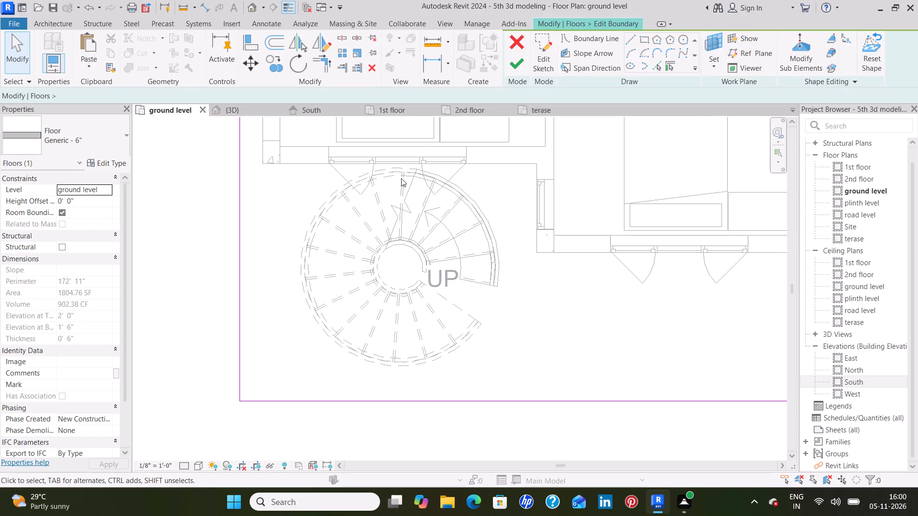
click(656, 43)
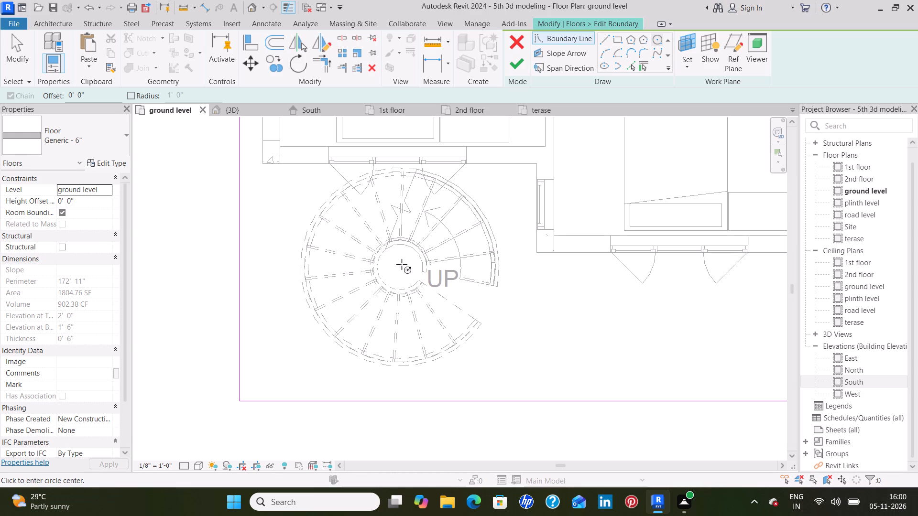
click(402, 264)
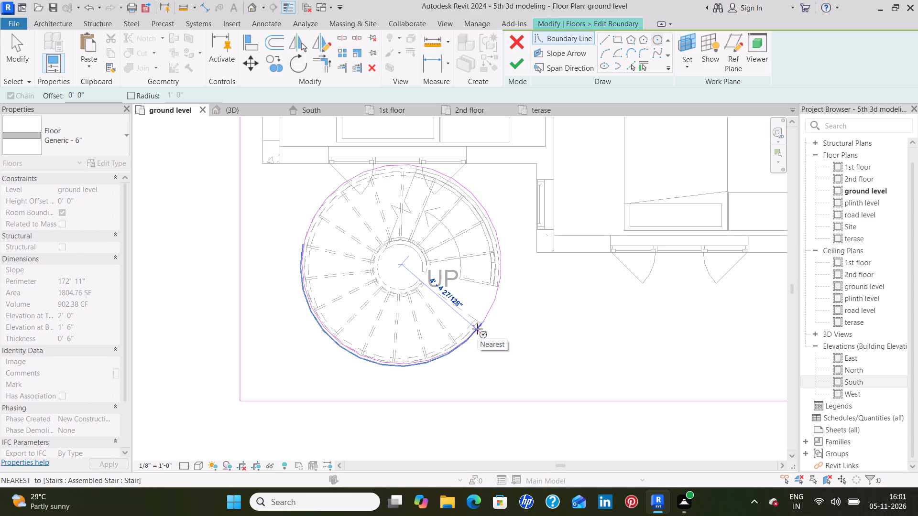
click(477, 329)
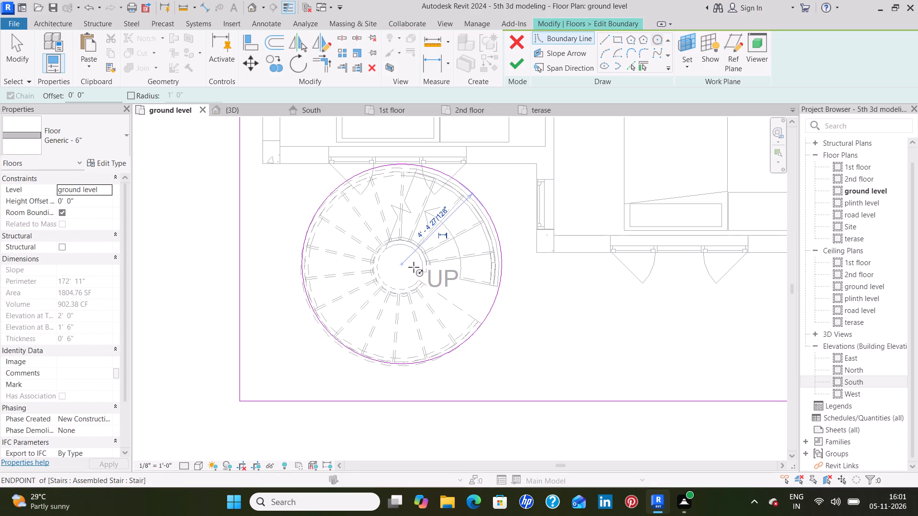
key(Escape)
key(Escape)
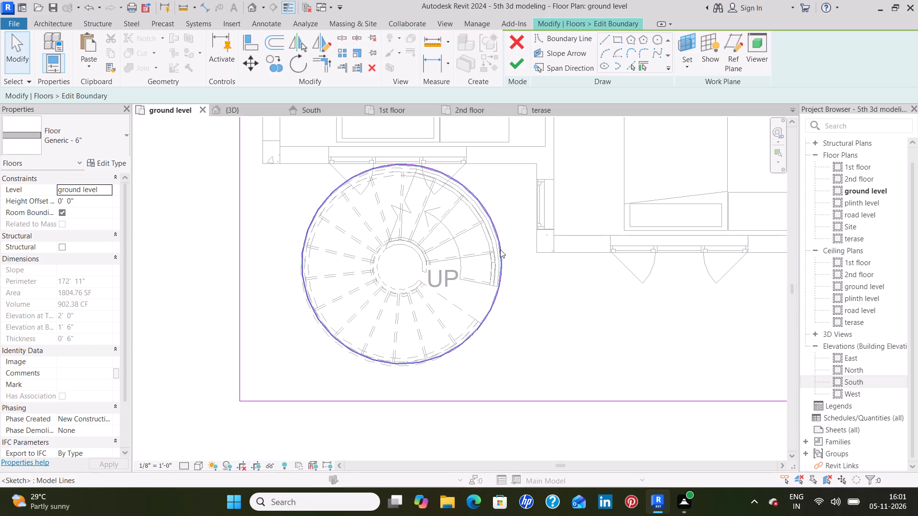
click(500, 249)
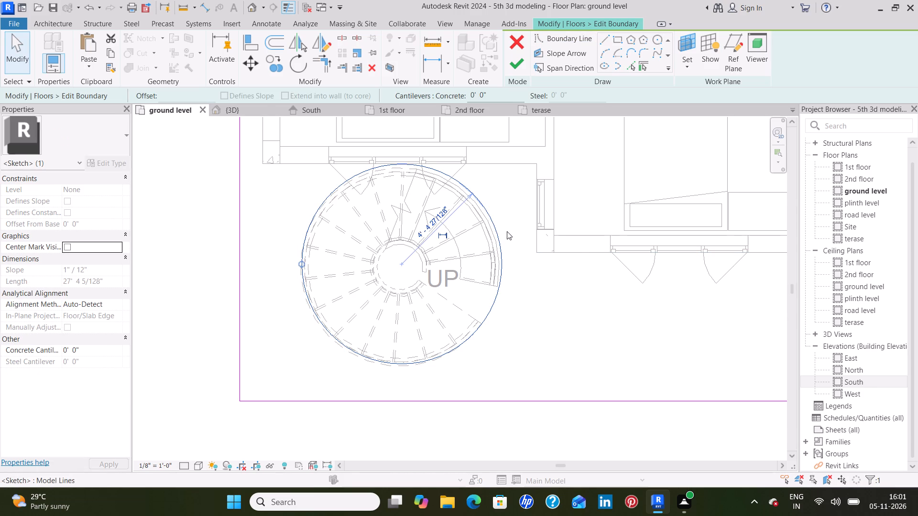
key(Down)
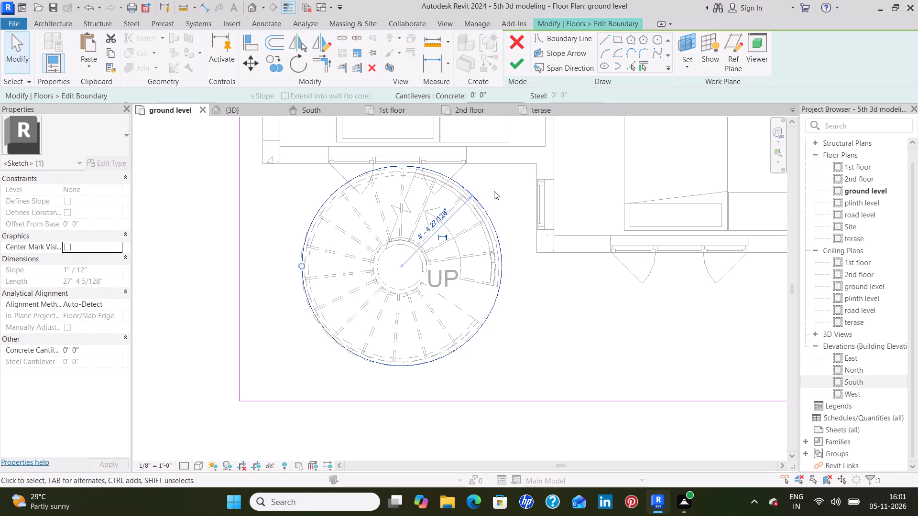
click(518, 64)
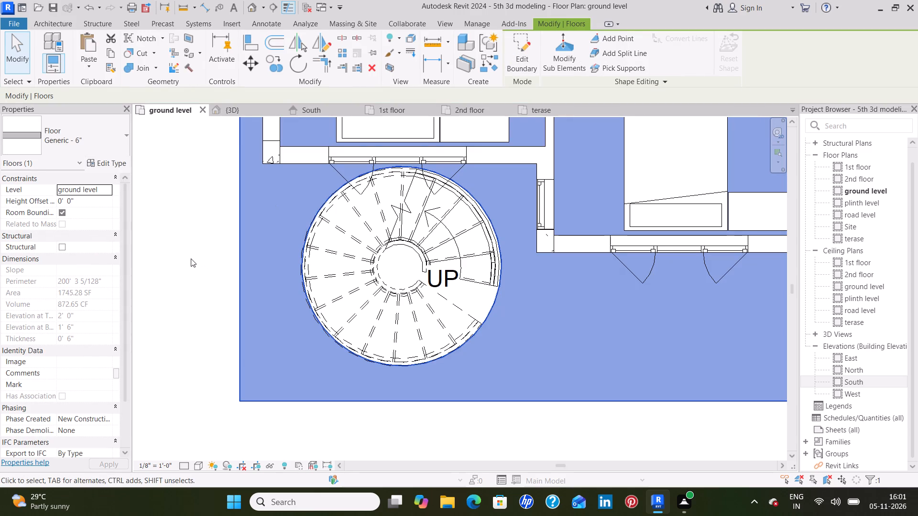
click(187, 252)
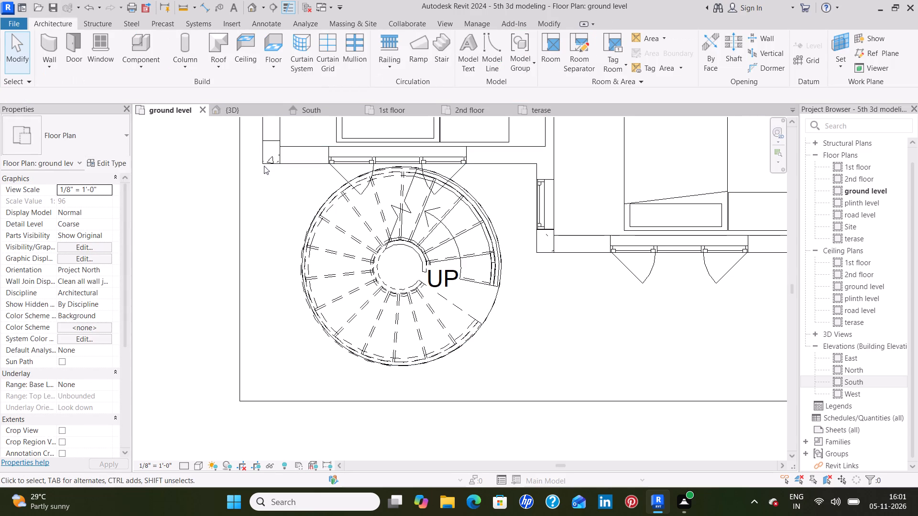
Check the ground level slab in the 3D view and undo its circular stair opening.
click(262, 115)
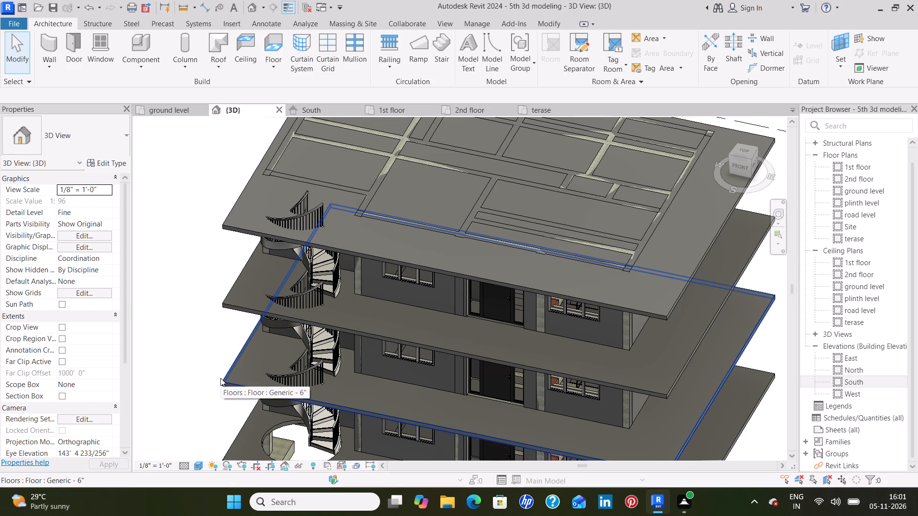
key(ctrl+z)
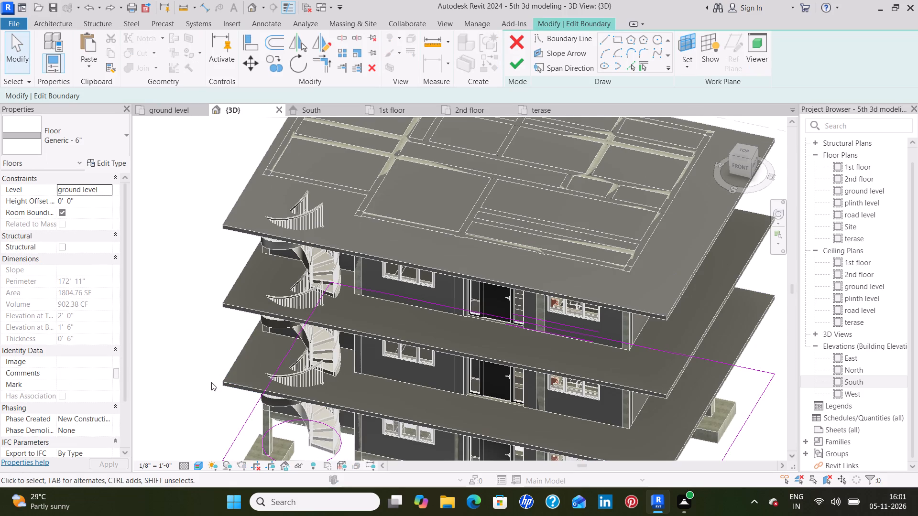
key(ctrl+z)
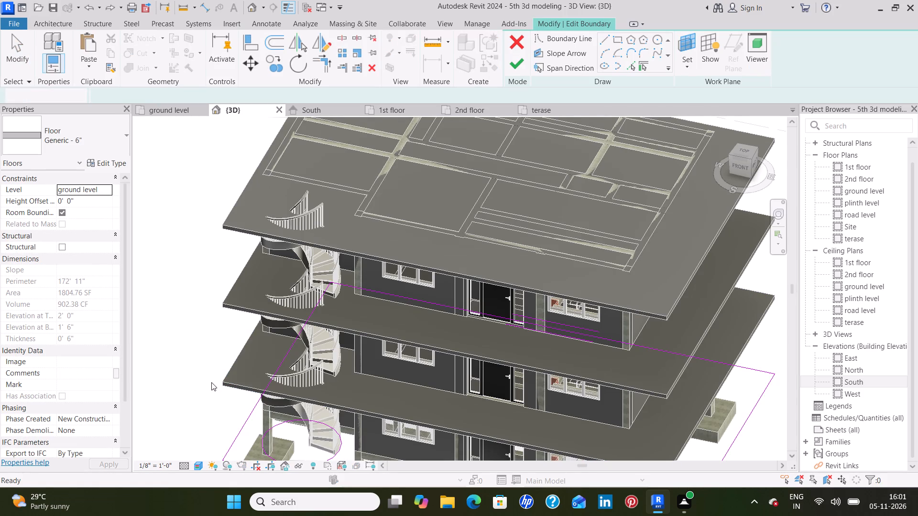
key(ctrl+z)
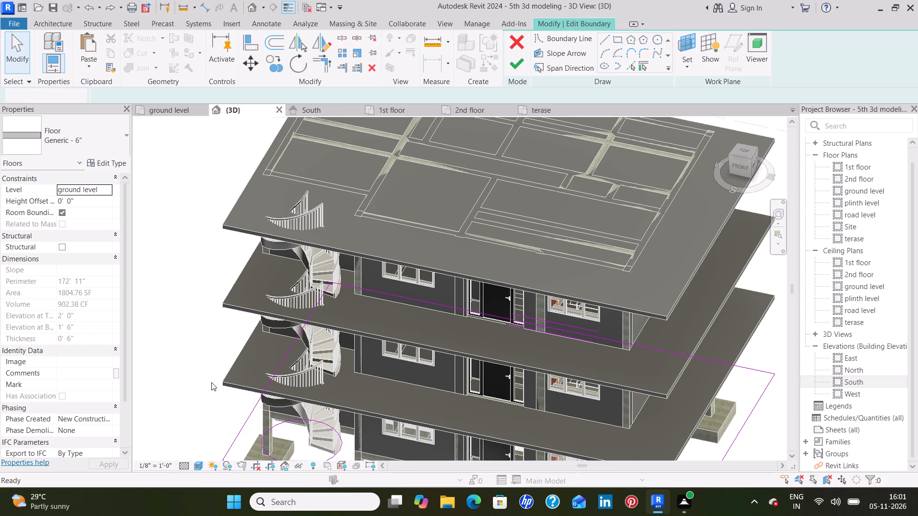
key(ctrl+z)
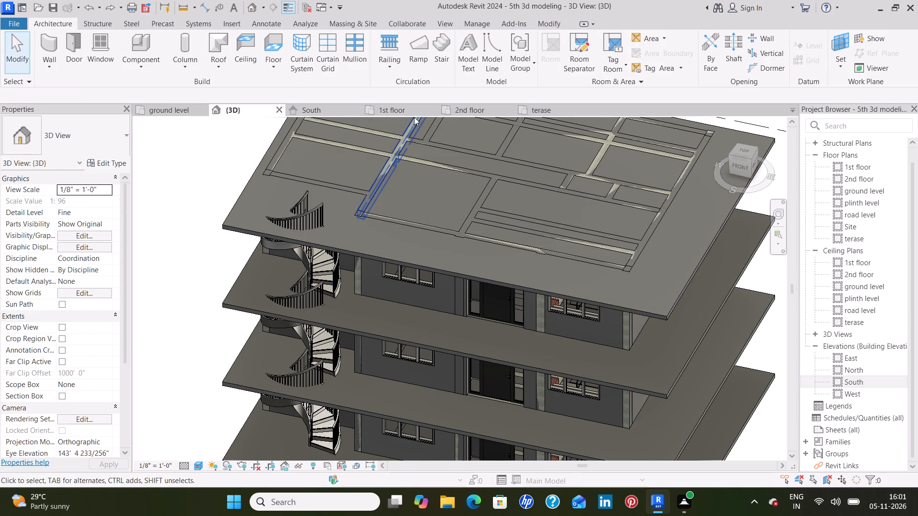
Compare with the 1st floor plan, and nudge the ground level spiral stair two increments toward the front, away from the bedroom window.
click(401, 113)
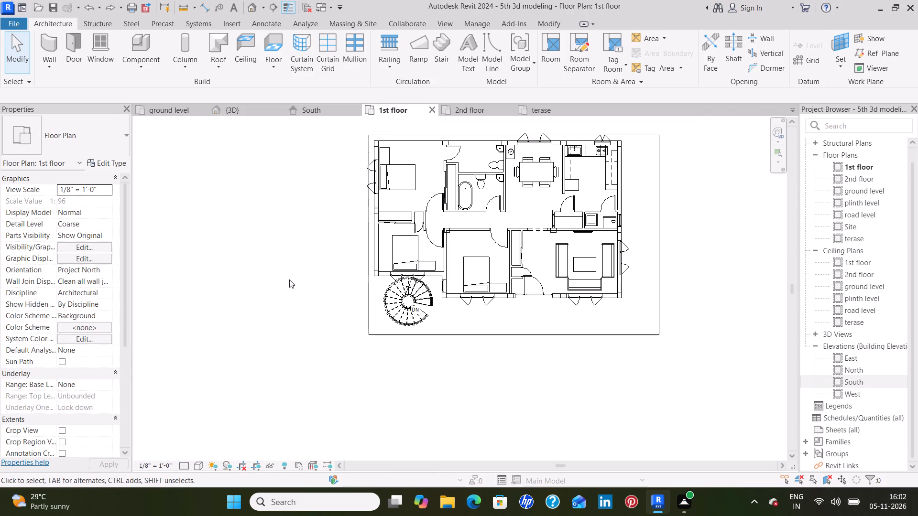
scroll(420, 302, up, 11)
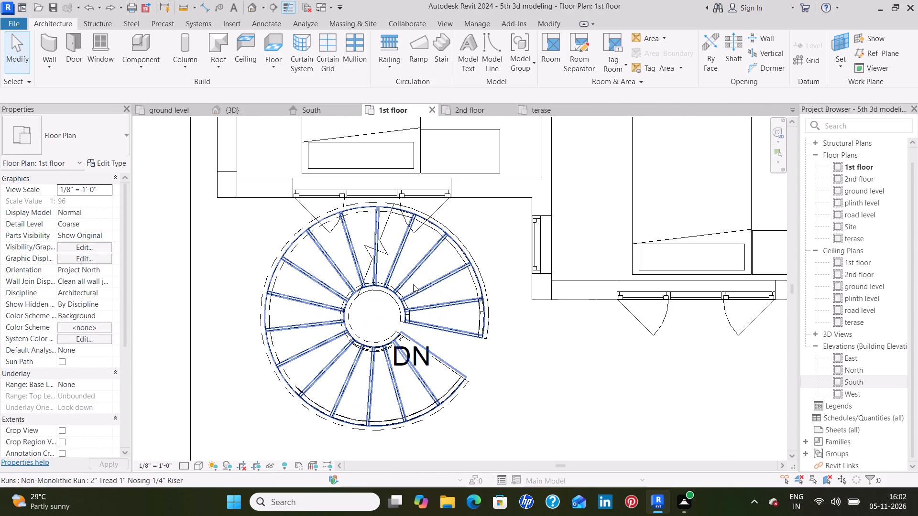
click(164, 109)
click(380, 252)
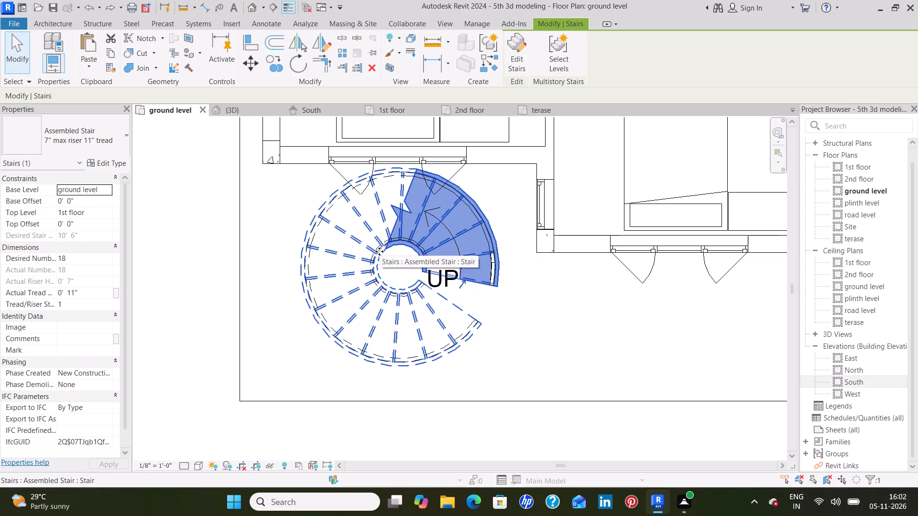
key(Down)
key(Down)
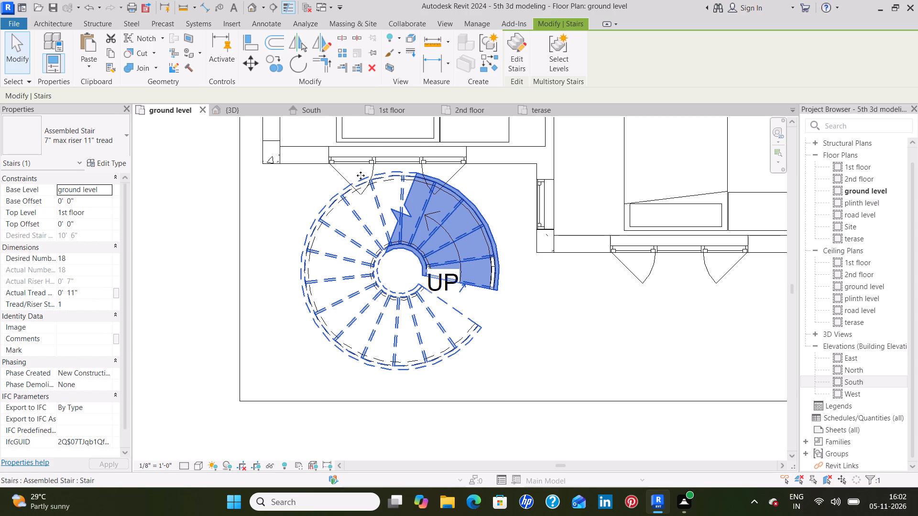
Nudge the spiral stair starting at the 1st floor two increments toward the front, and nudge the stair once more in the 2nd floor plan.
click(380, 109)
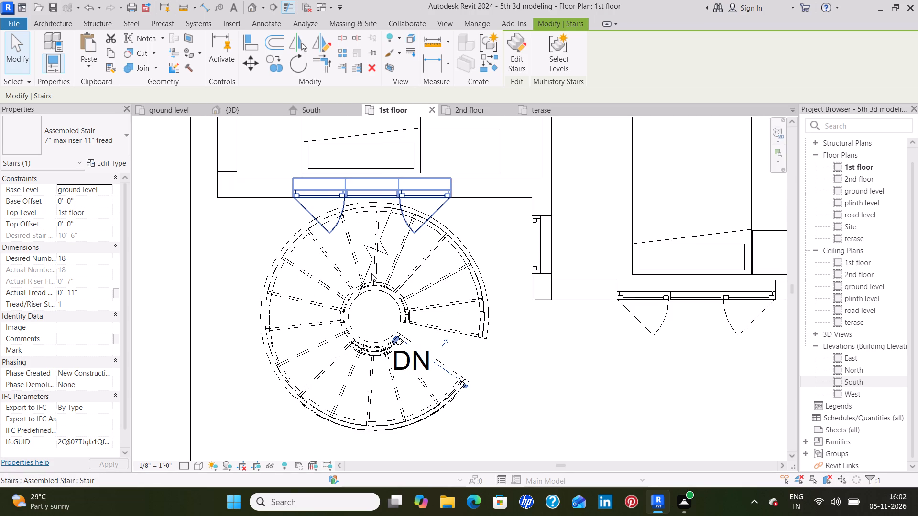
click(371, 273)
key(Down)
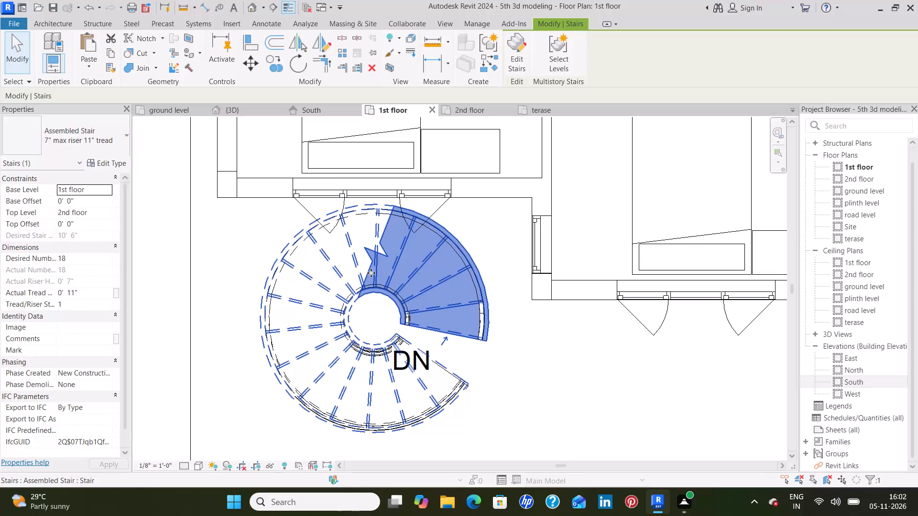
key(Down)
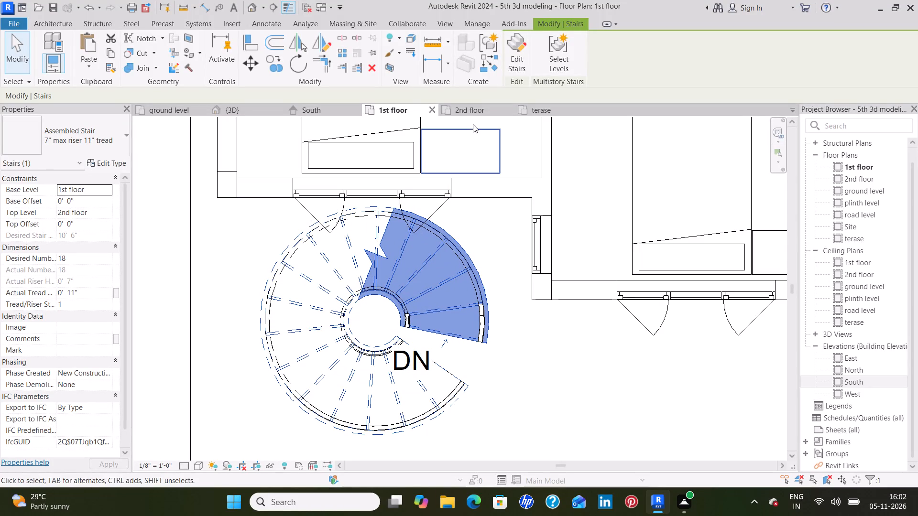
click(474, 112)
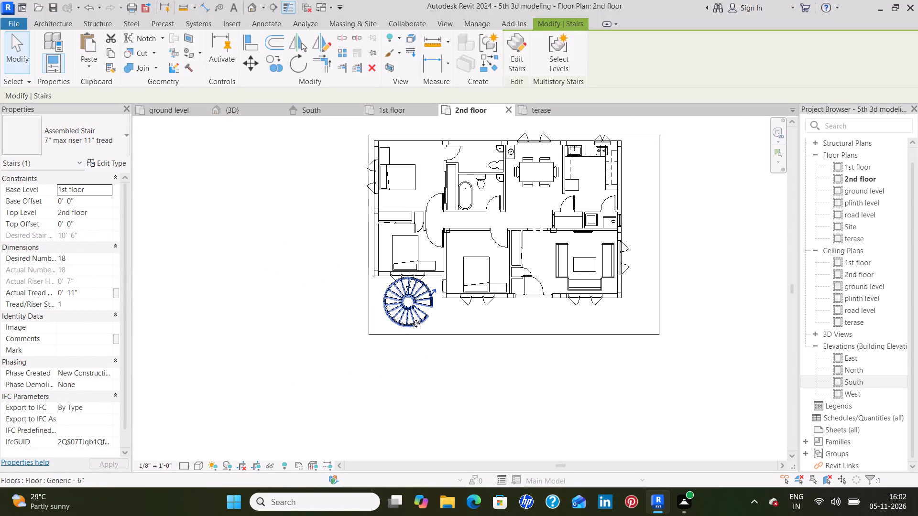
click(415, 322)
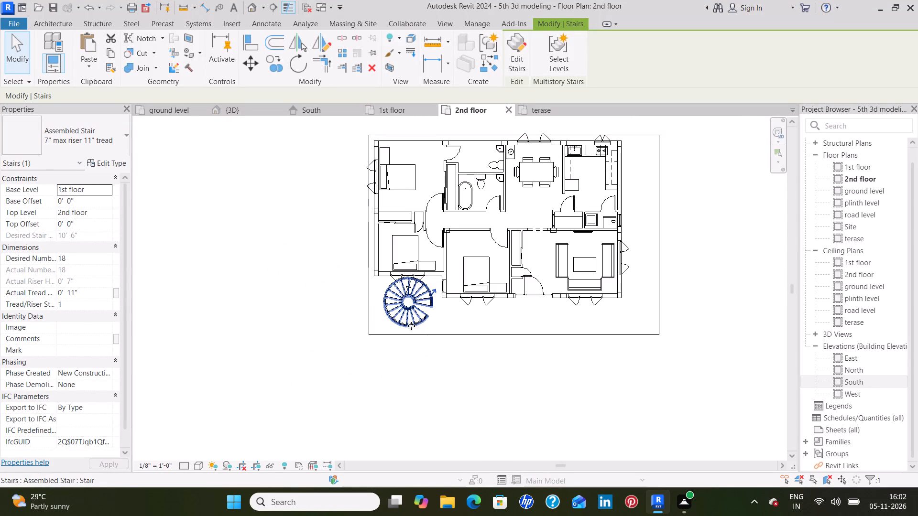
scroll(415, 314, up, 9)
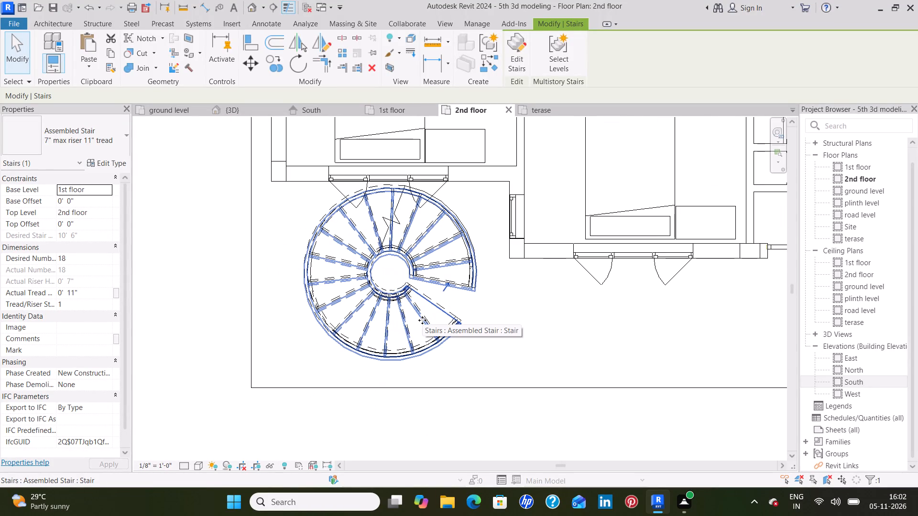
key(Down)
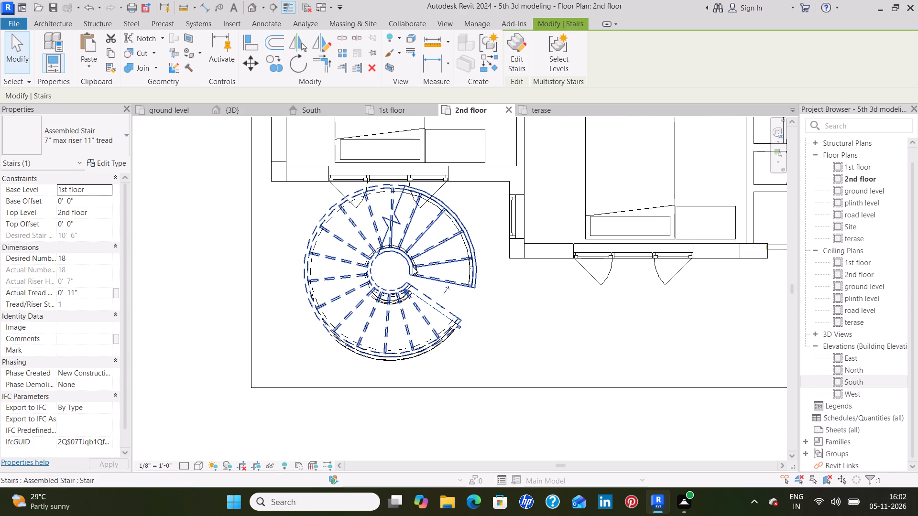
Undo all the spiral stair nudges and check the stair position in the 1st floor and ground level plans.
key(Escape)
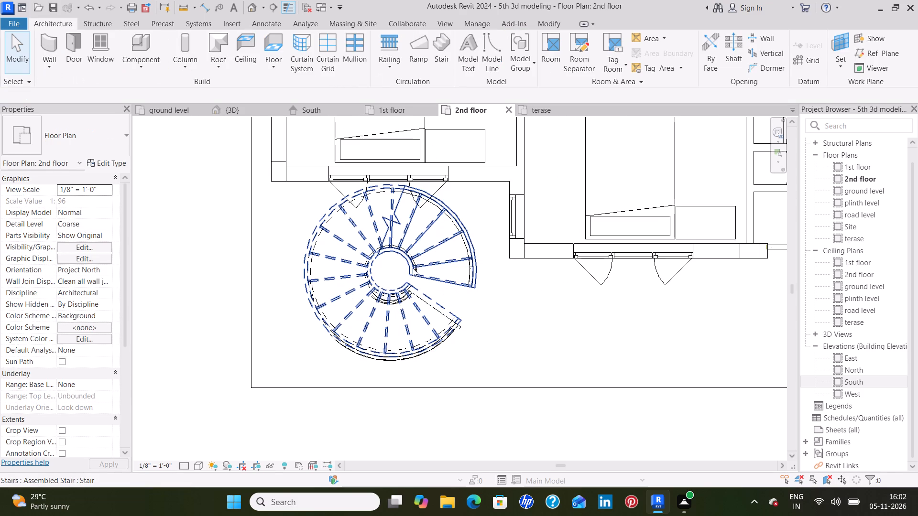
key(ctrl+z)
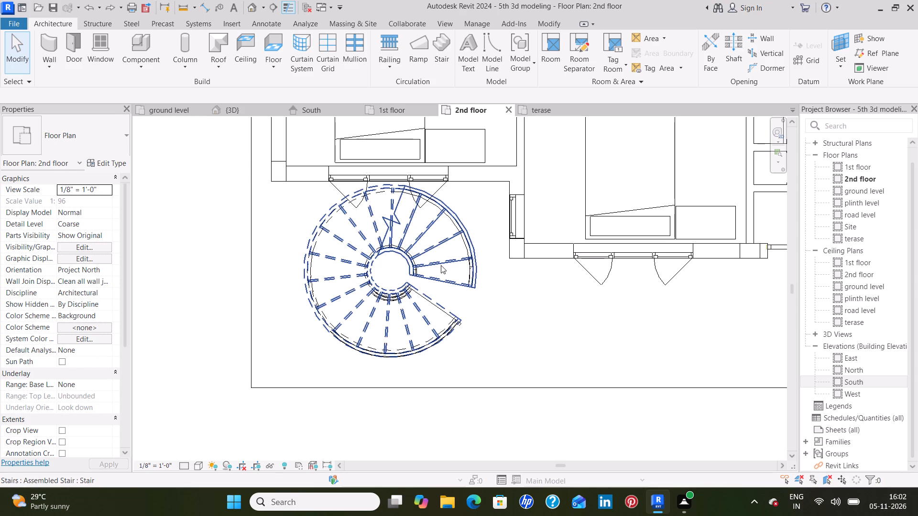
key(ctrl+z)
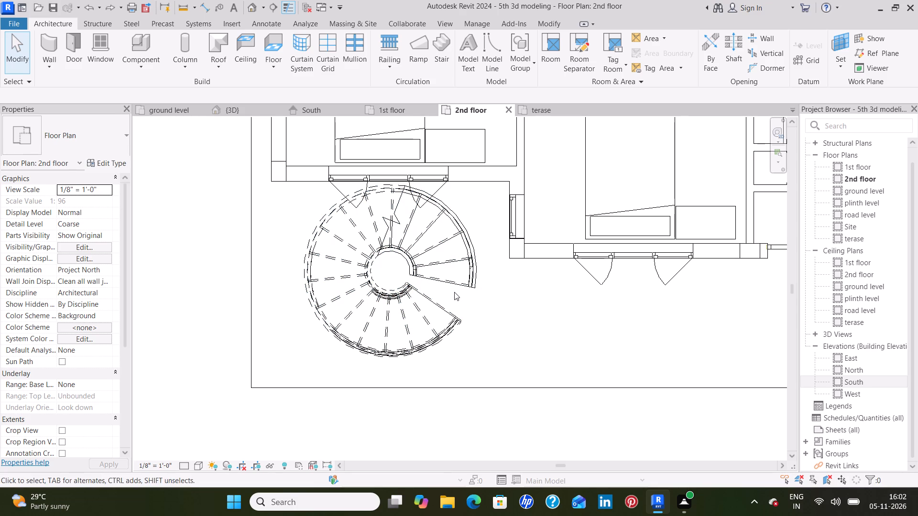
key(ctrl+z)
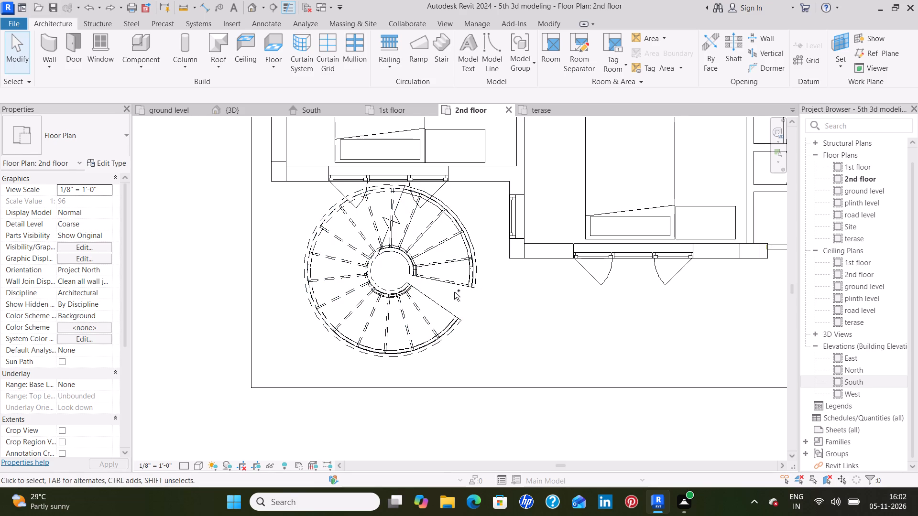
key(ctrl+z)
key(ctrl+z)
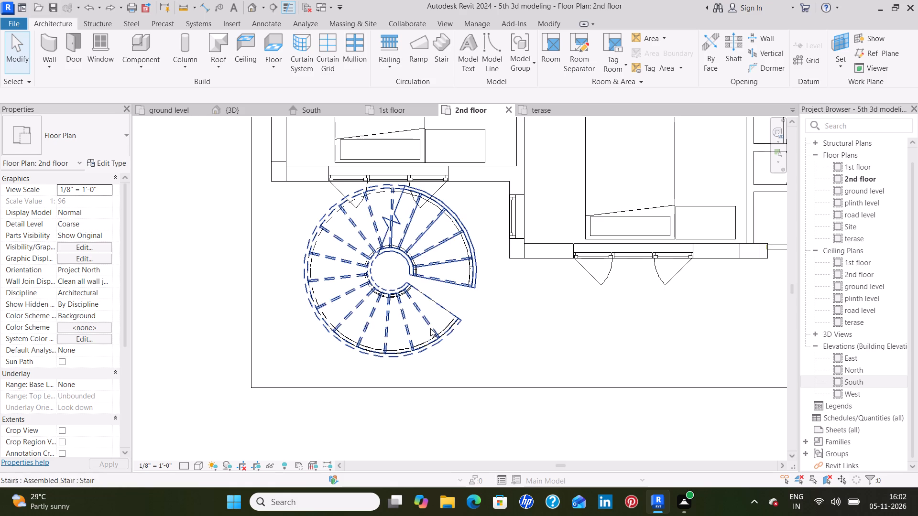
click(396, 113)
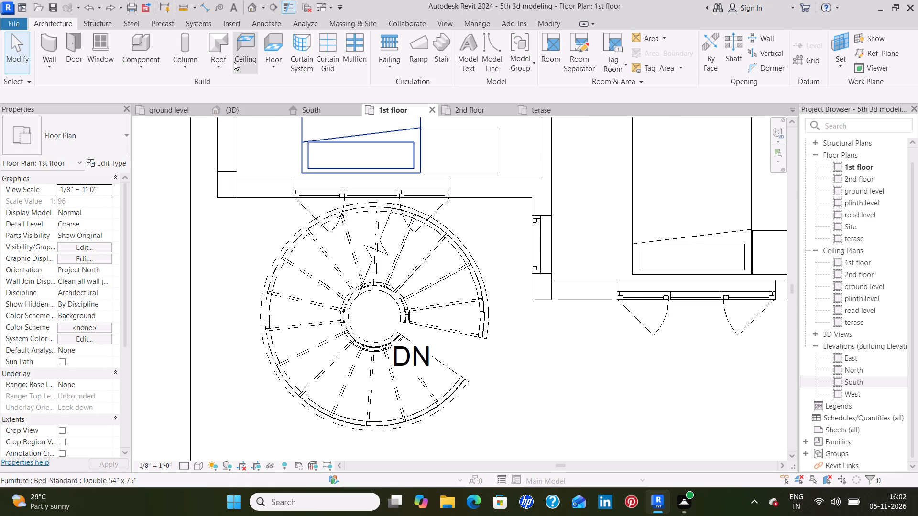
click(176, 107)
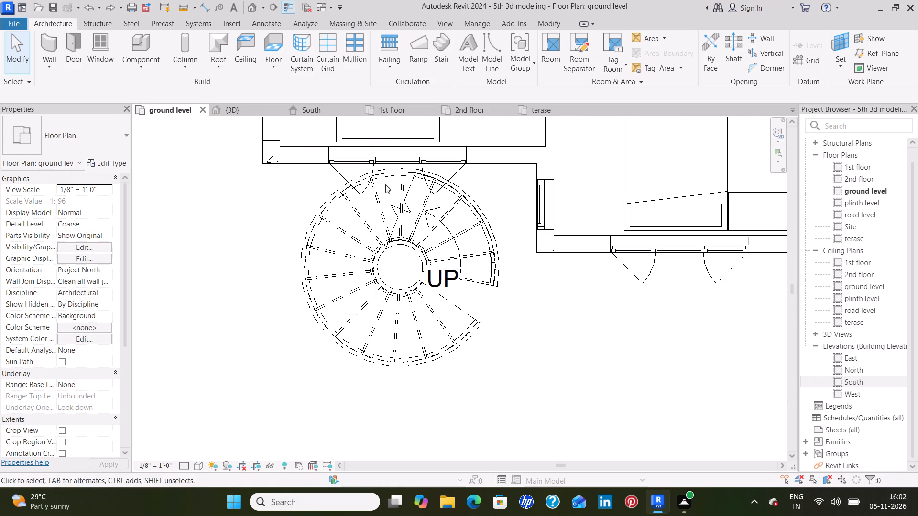
Compare with the 2nd floor plan, and nudge the ground level spiral stair two increments toward the front, away from the bedroom window.
click(469, 113)
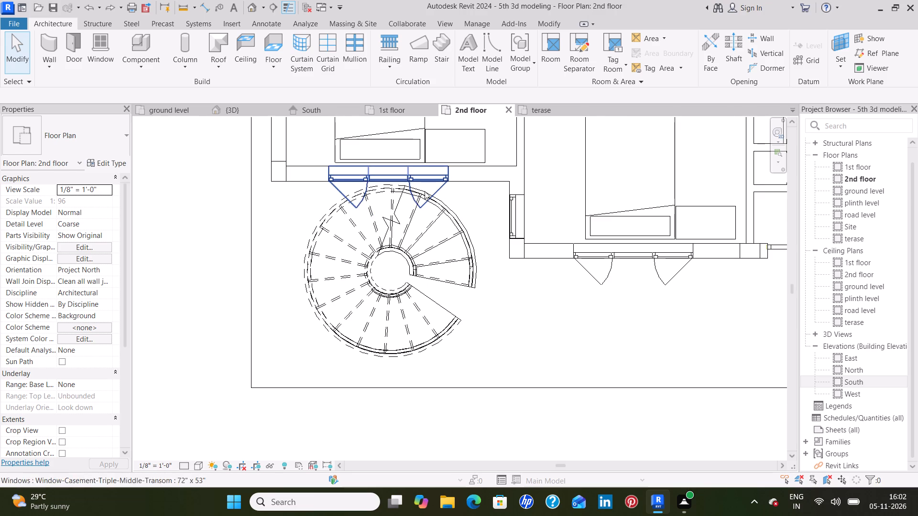
click(165, 115)
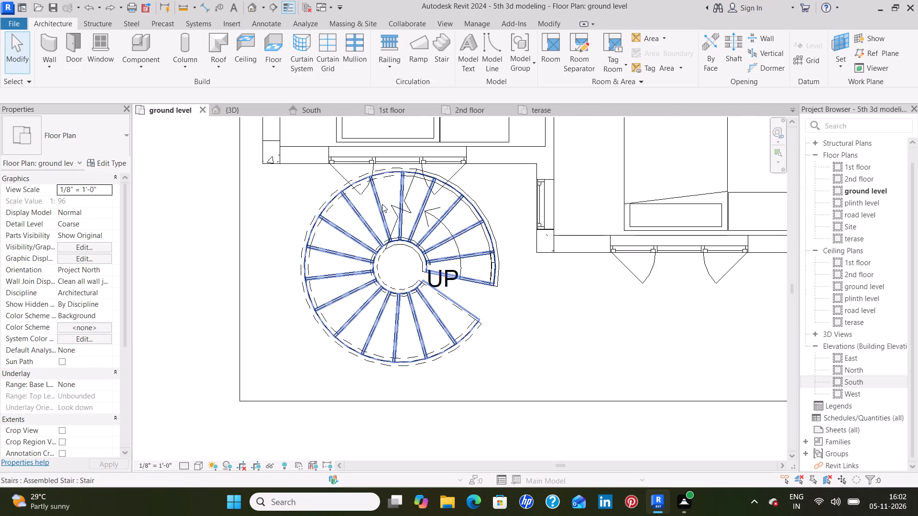
click(461, 195)
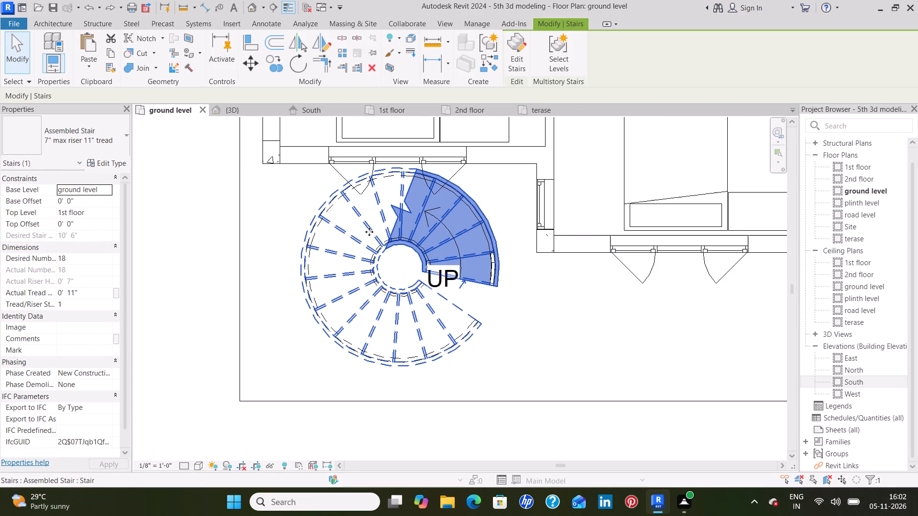
key(Down)
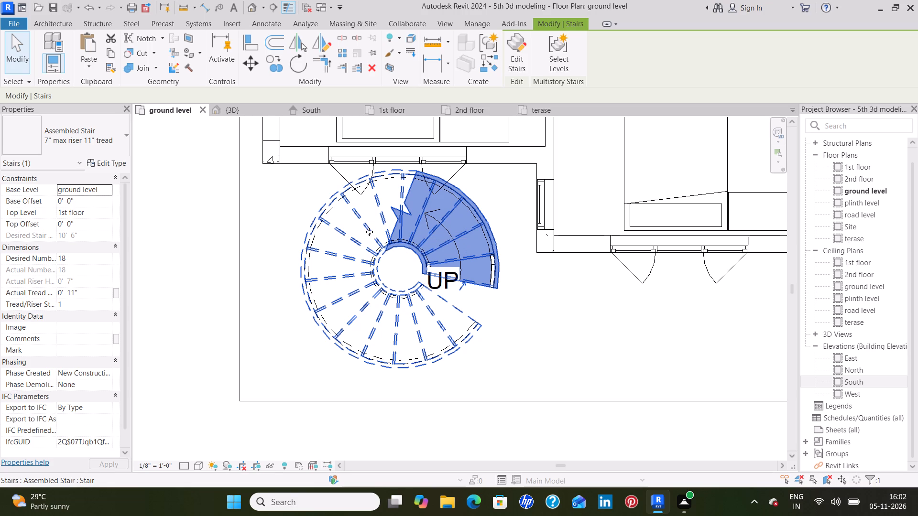
key(Down)
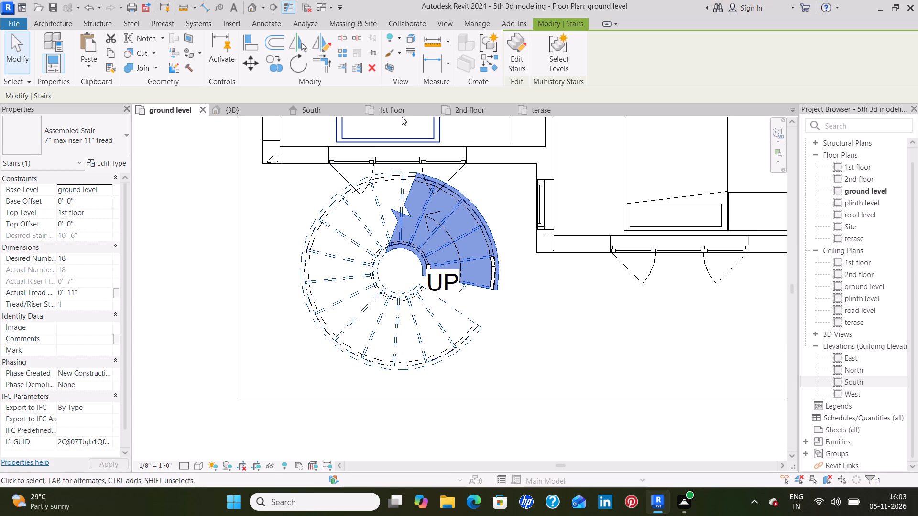
In the 1st floor plan, nudge the spiral stair starting at that level two increments toward the front.
click(404, 111)
click(459, 249)
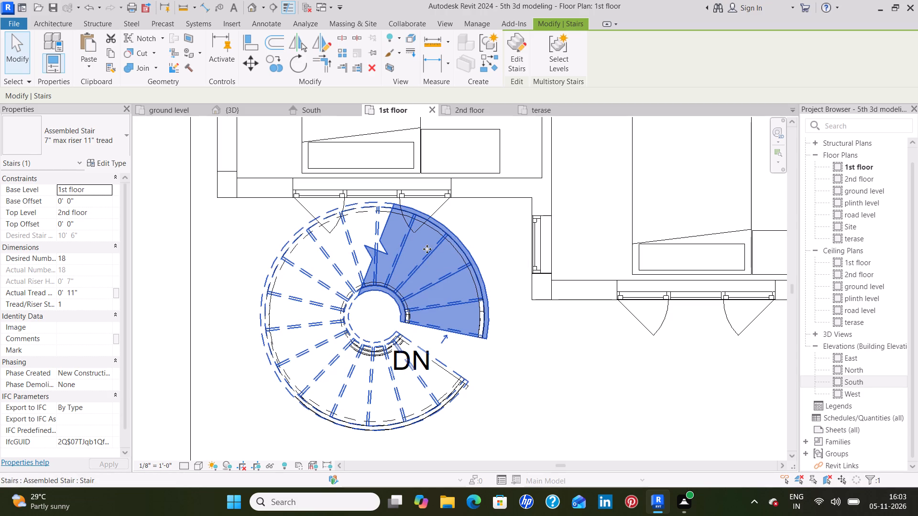
key(Down)
key(Down)
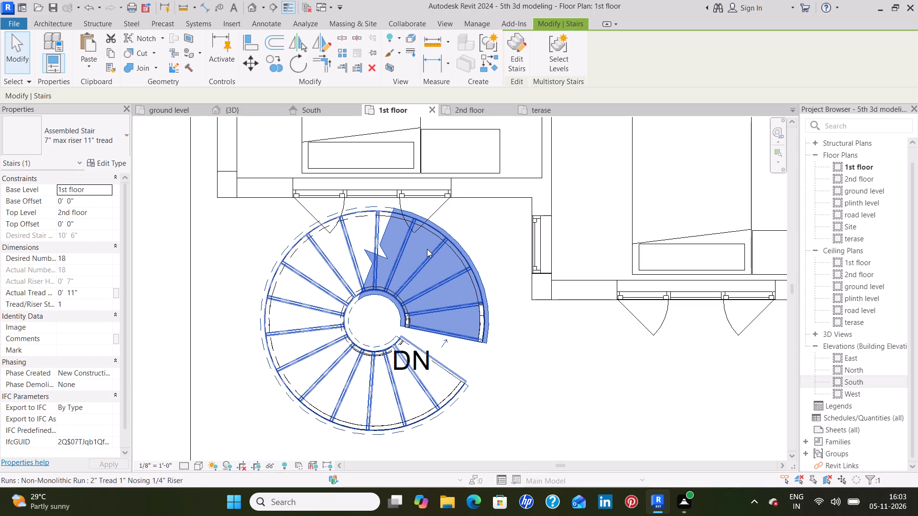
In the 2nd floor plan, nudge the spiral stair running up to the terase level two increments toward the front.
click(477, 110)
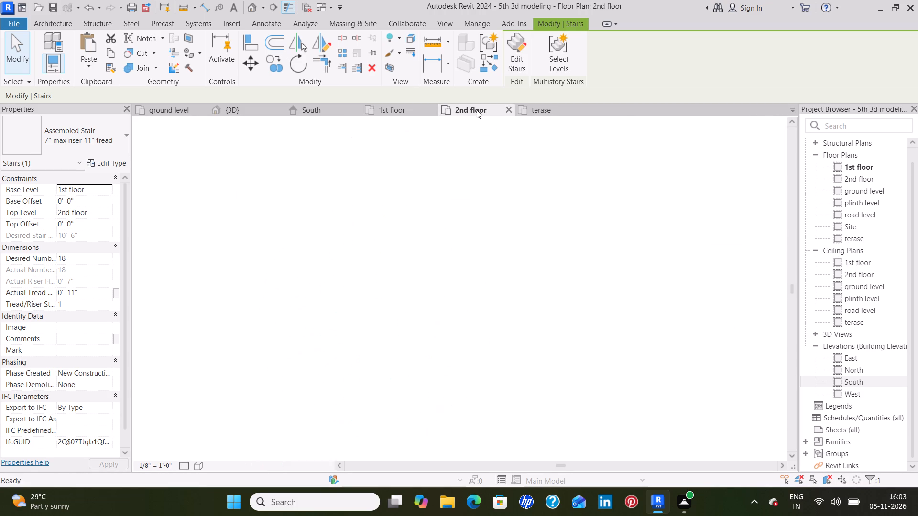
click(451, 269)
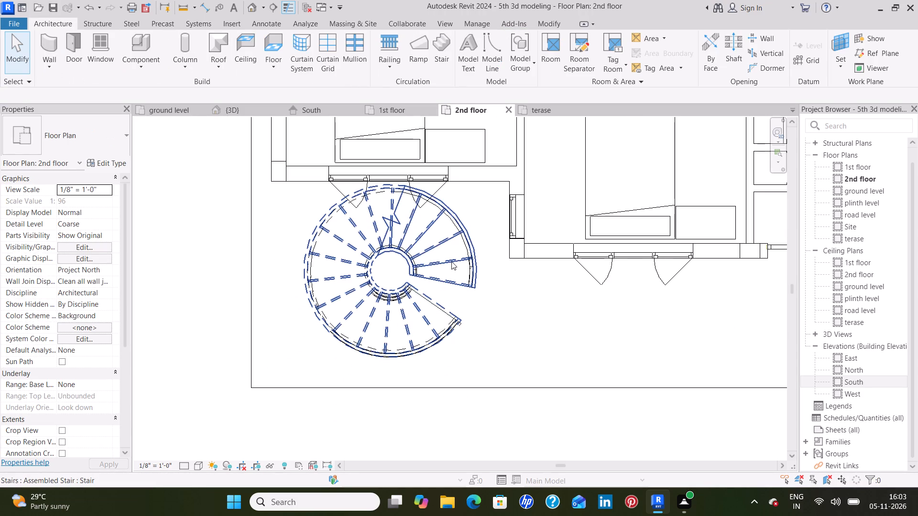
click(451, 259)
key(Down)
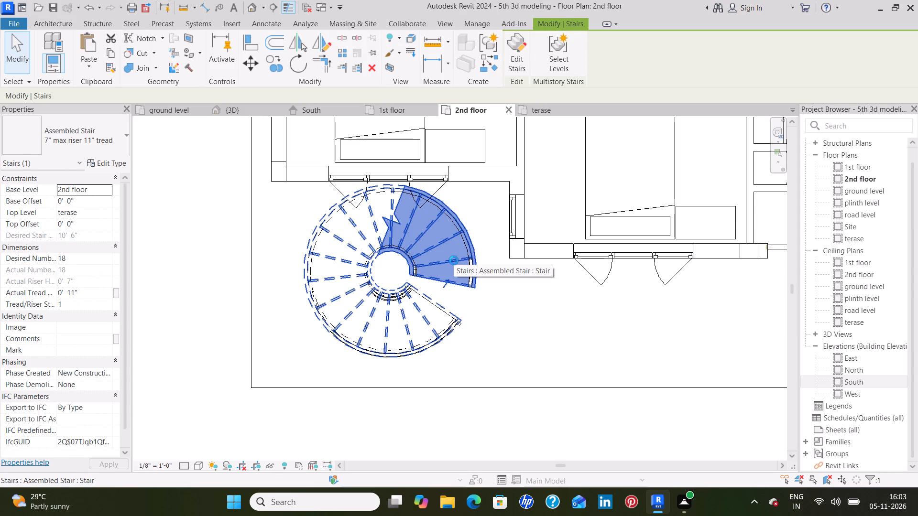
key(Down)
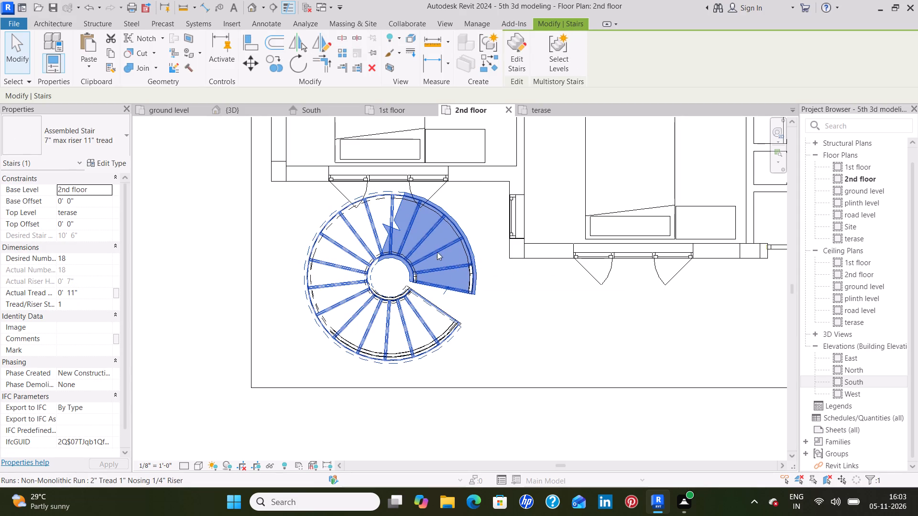
click(289, 220)
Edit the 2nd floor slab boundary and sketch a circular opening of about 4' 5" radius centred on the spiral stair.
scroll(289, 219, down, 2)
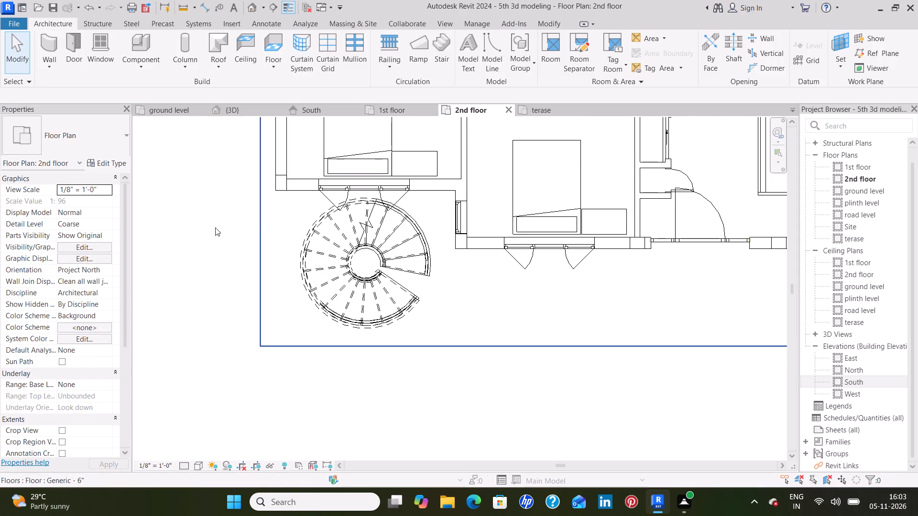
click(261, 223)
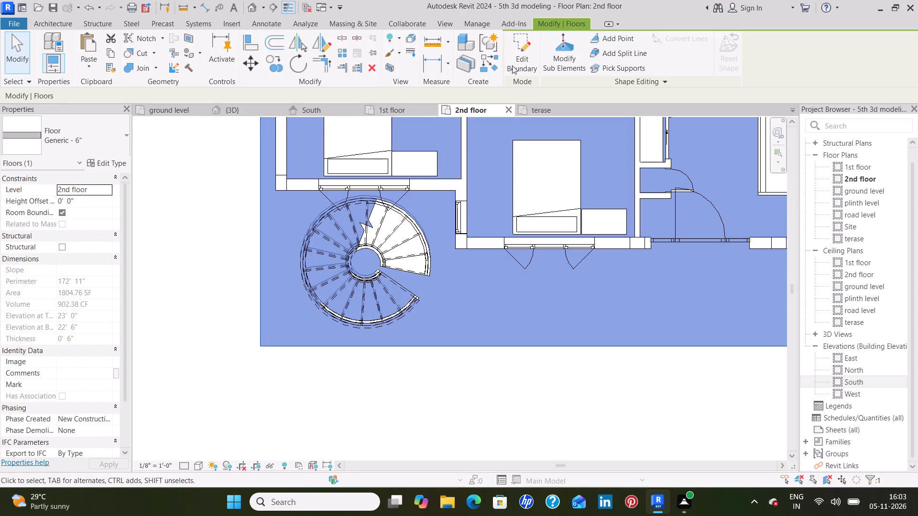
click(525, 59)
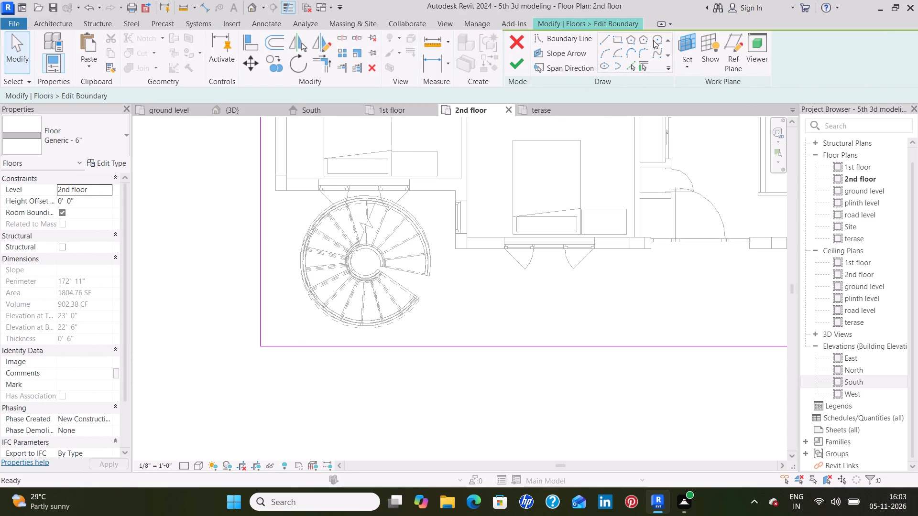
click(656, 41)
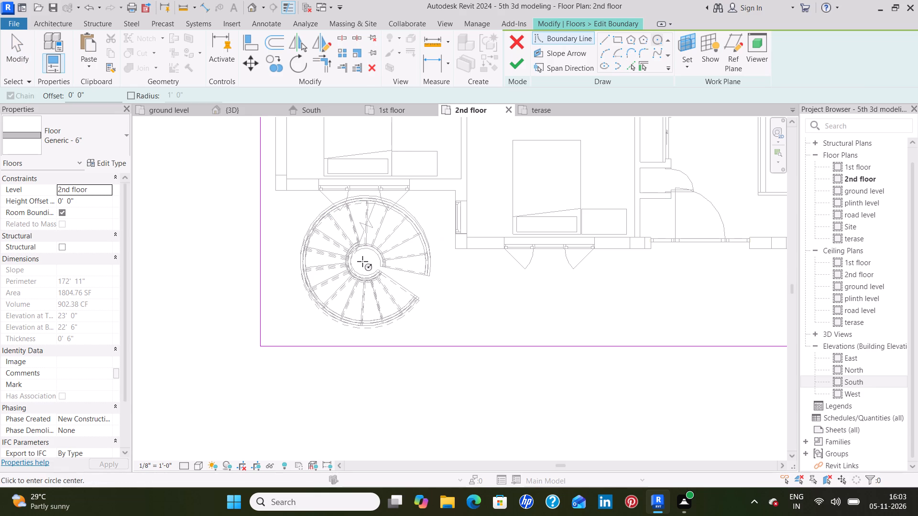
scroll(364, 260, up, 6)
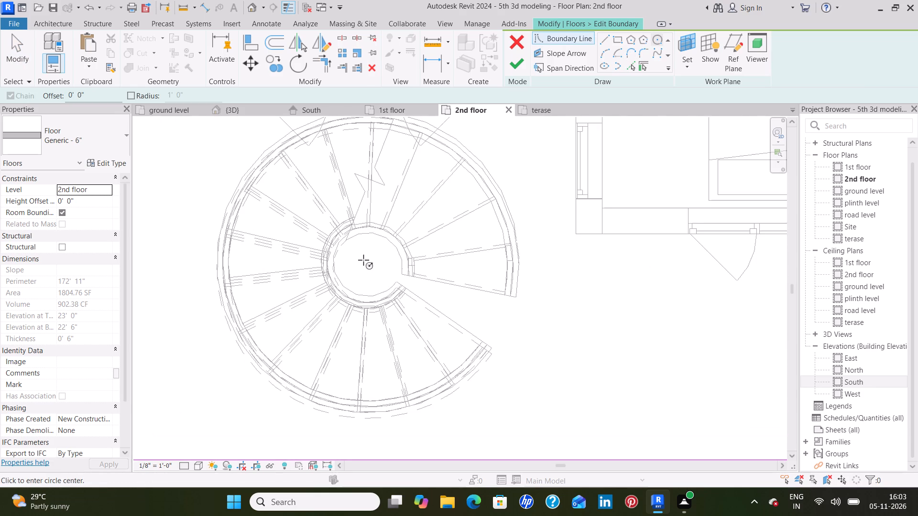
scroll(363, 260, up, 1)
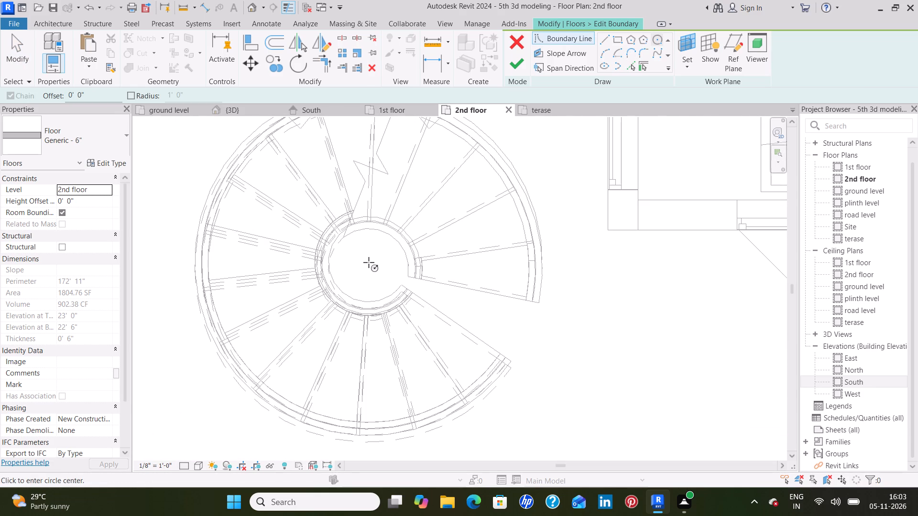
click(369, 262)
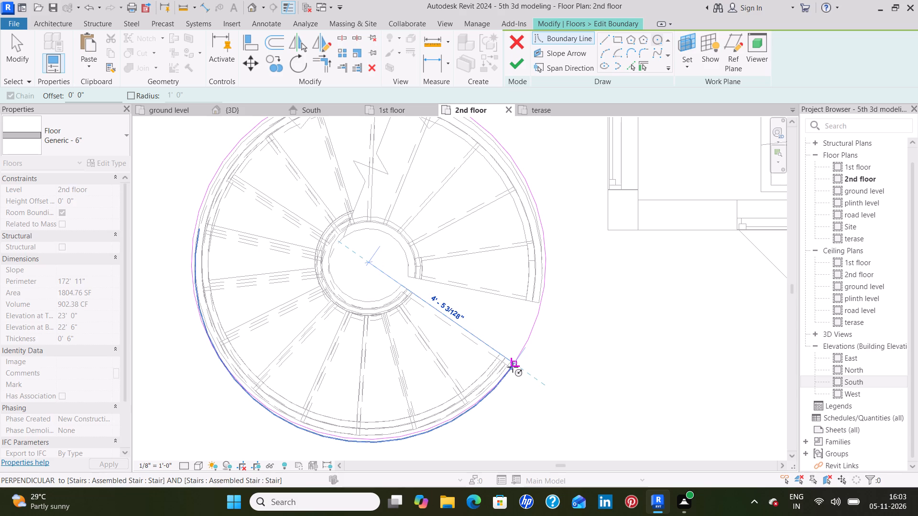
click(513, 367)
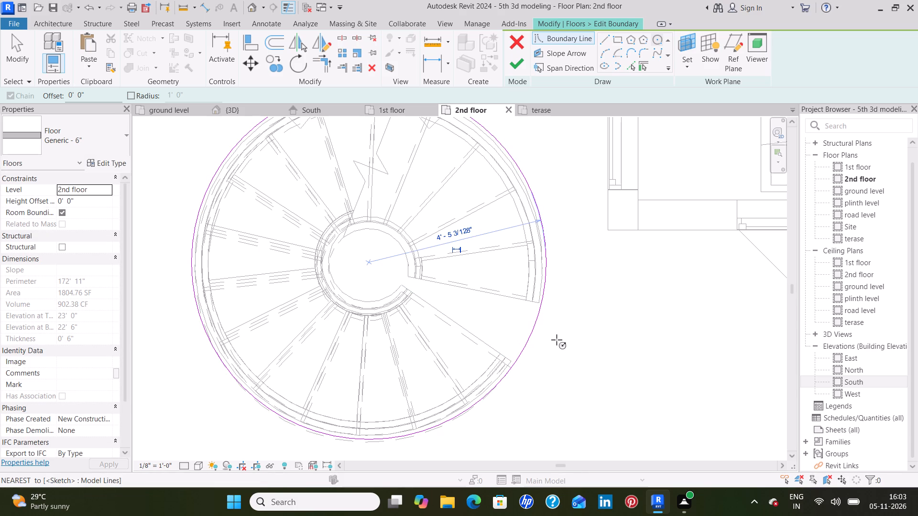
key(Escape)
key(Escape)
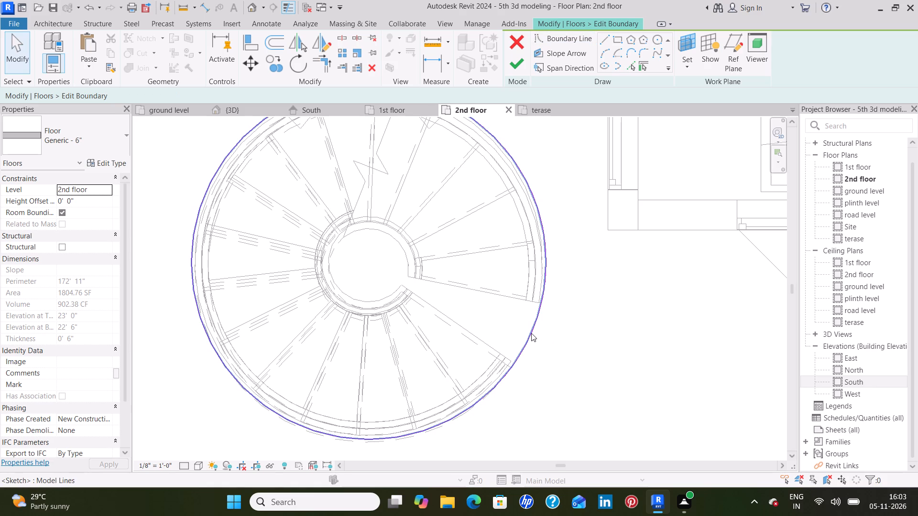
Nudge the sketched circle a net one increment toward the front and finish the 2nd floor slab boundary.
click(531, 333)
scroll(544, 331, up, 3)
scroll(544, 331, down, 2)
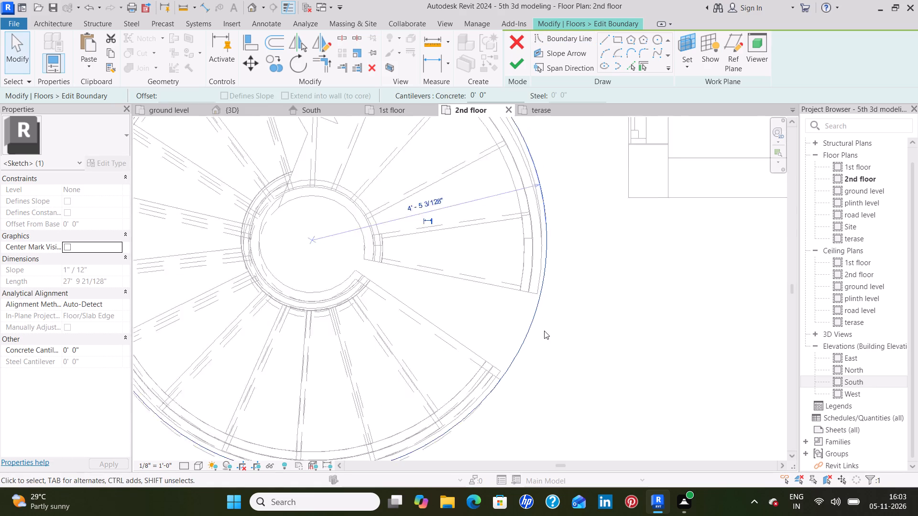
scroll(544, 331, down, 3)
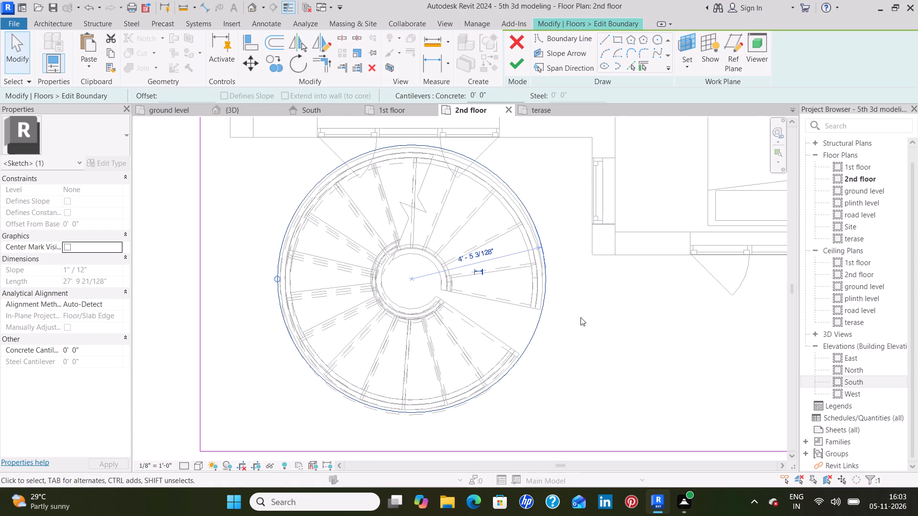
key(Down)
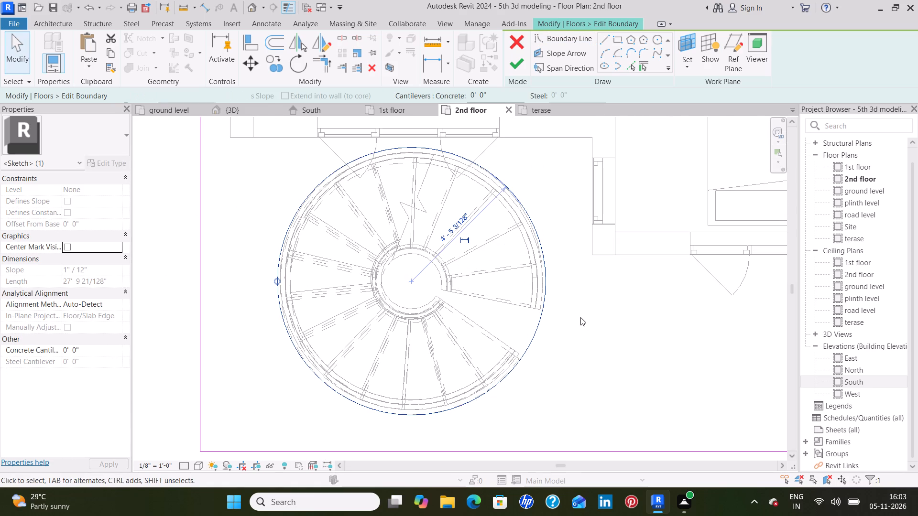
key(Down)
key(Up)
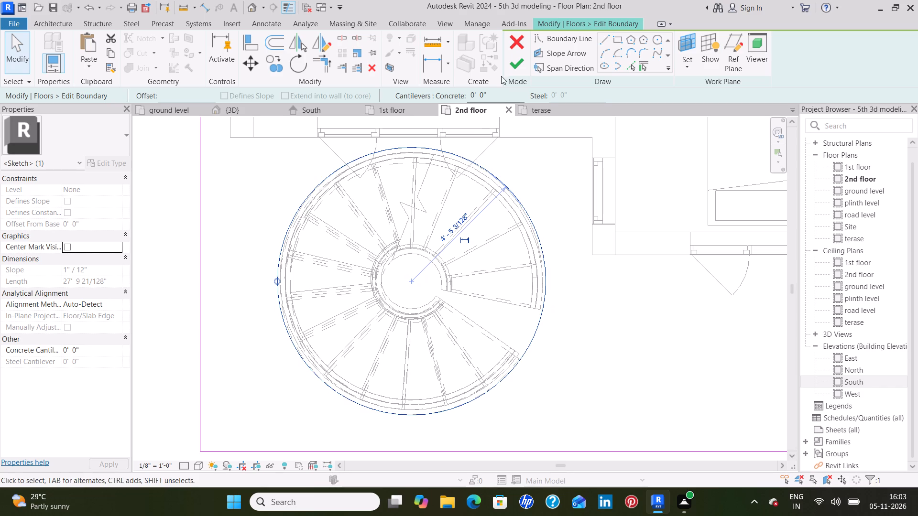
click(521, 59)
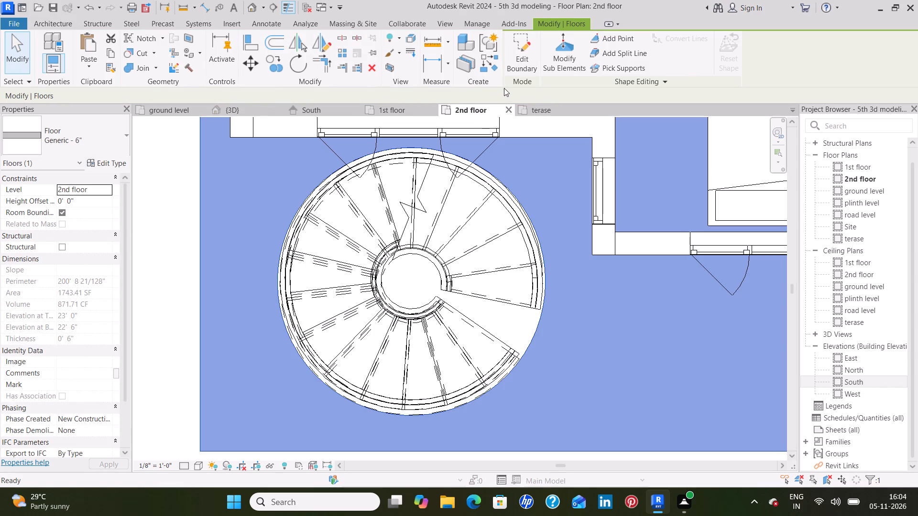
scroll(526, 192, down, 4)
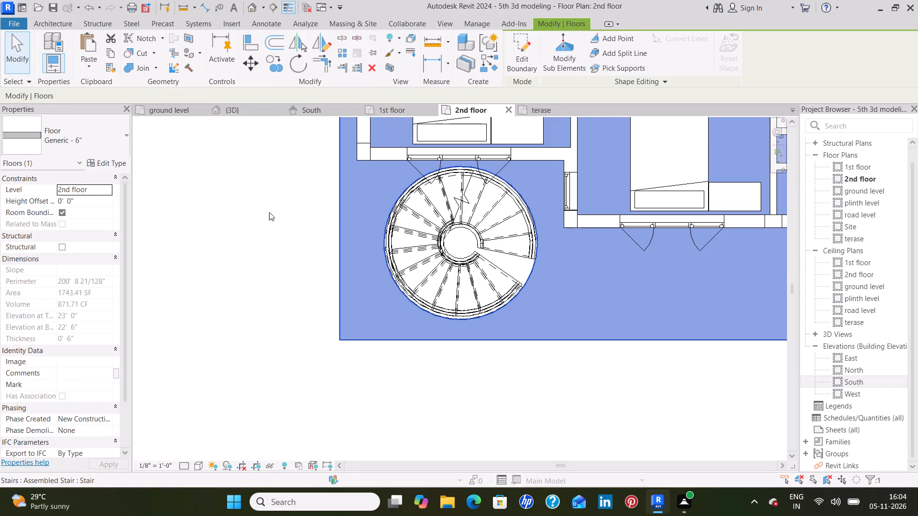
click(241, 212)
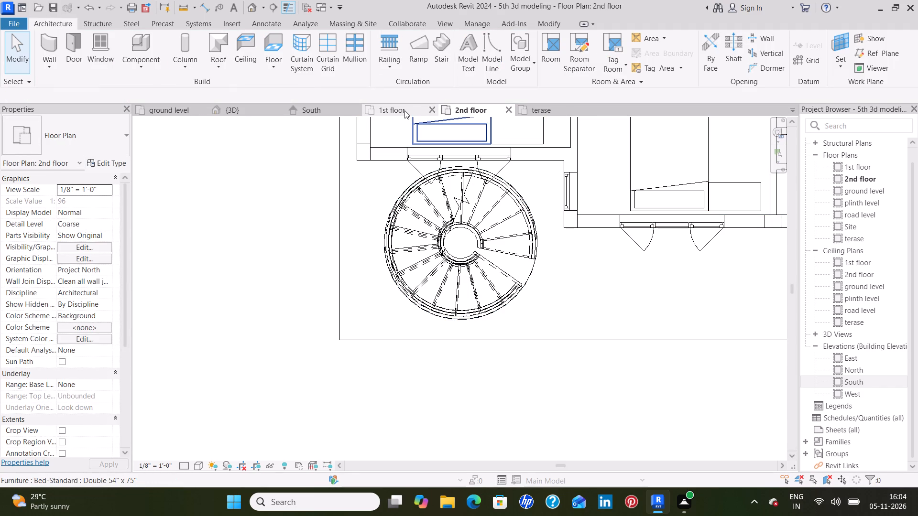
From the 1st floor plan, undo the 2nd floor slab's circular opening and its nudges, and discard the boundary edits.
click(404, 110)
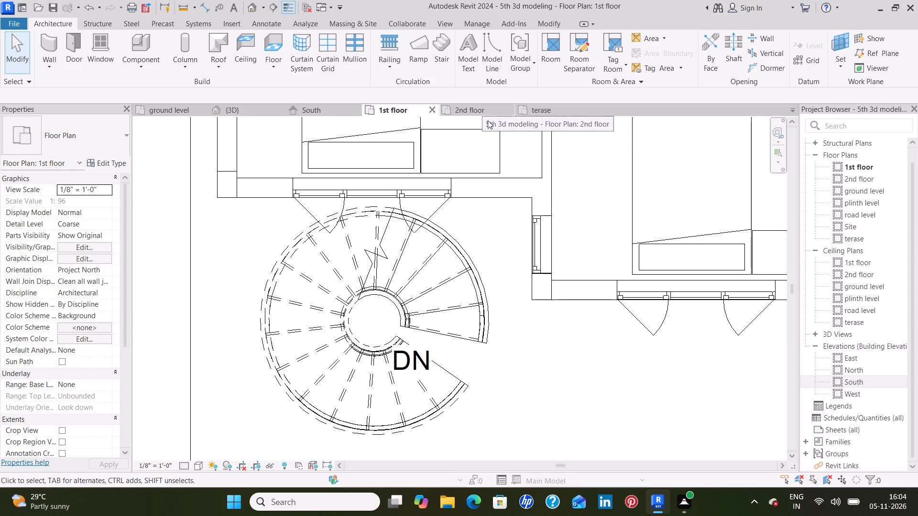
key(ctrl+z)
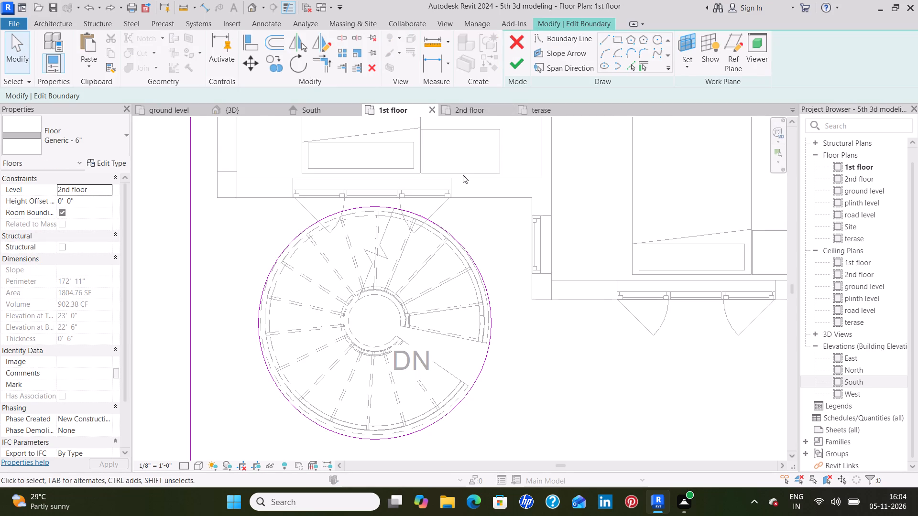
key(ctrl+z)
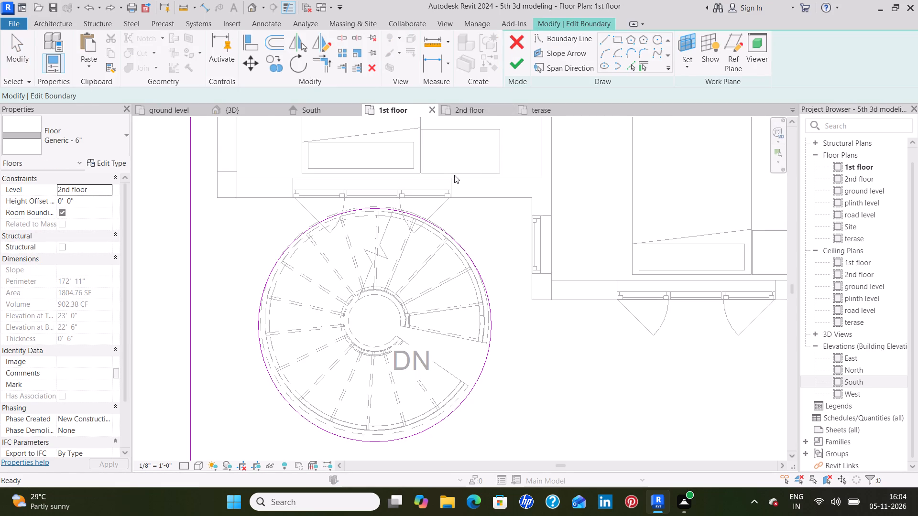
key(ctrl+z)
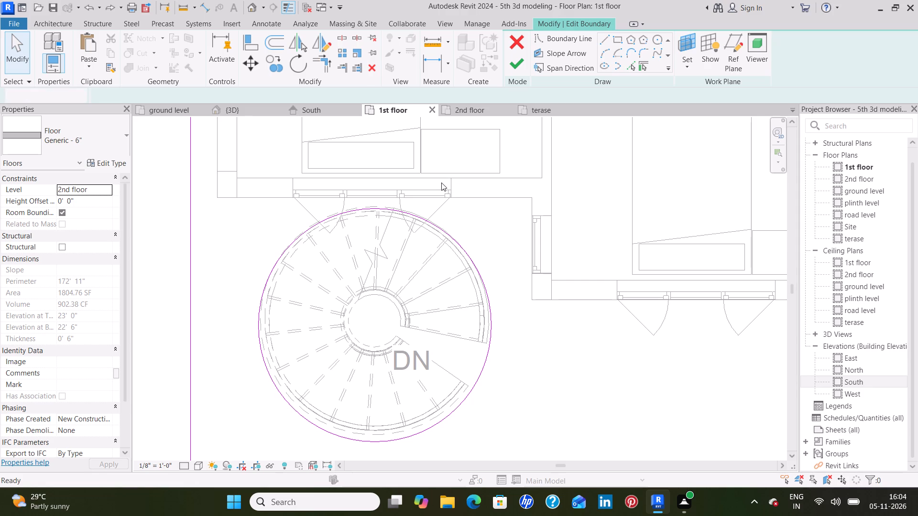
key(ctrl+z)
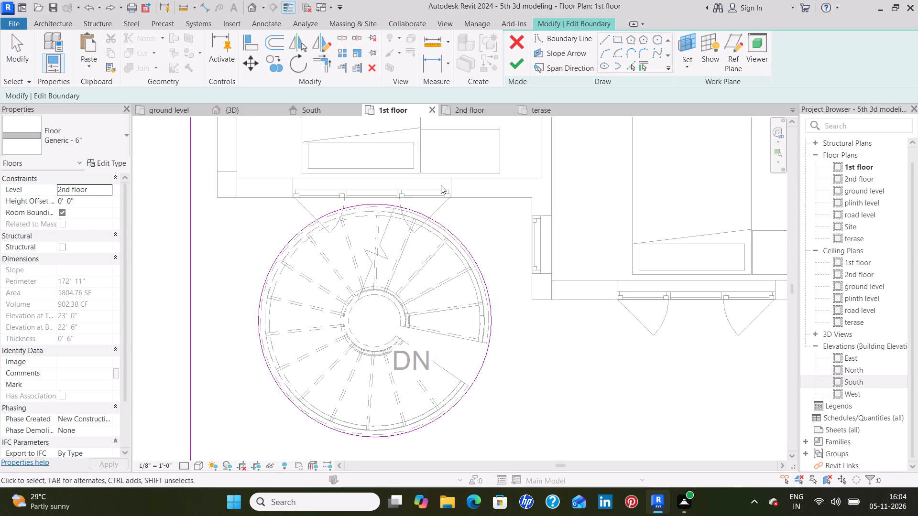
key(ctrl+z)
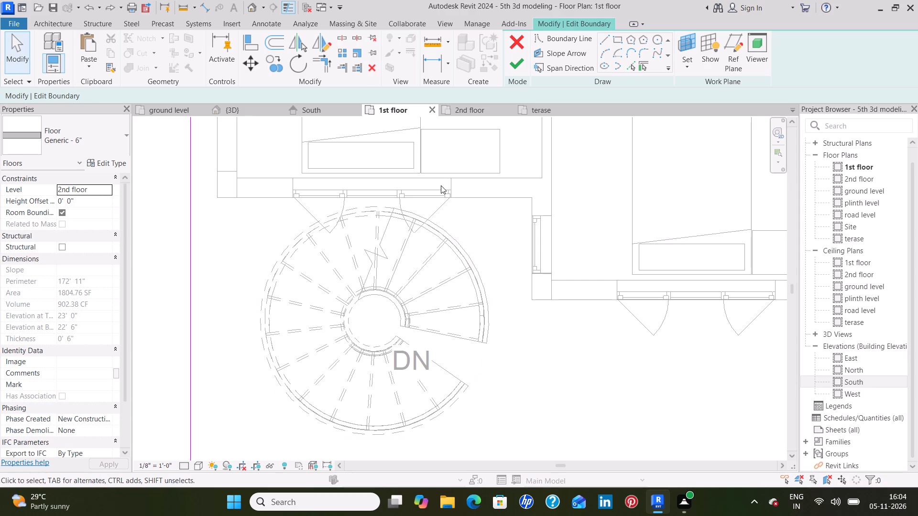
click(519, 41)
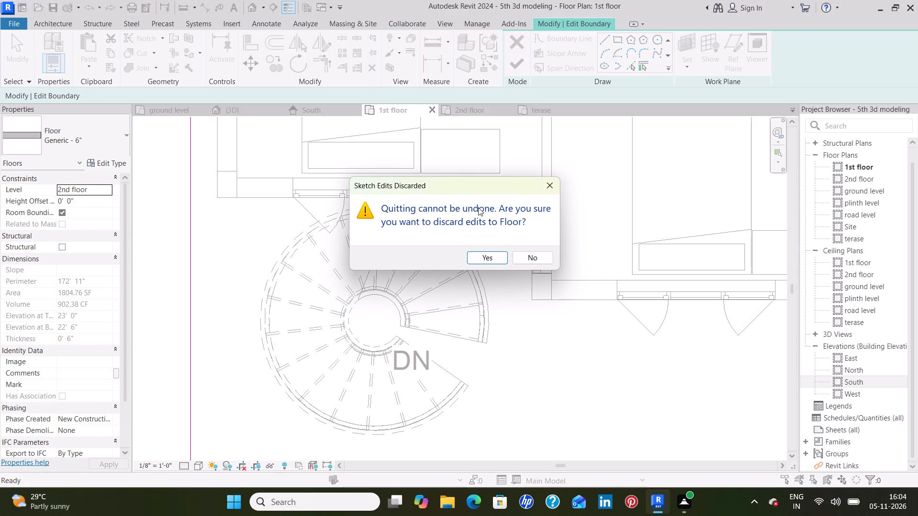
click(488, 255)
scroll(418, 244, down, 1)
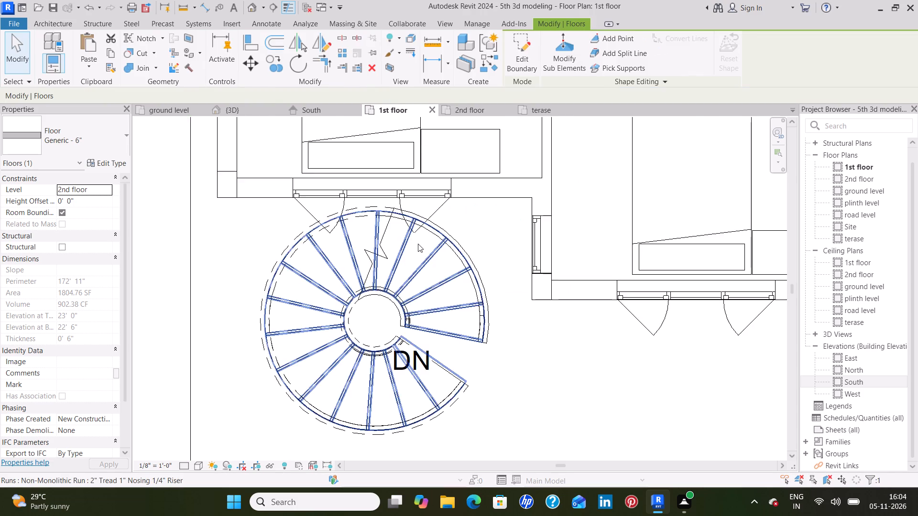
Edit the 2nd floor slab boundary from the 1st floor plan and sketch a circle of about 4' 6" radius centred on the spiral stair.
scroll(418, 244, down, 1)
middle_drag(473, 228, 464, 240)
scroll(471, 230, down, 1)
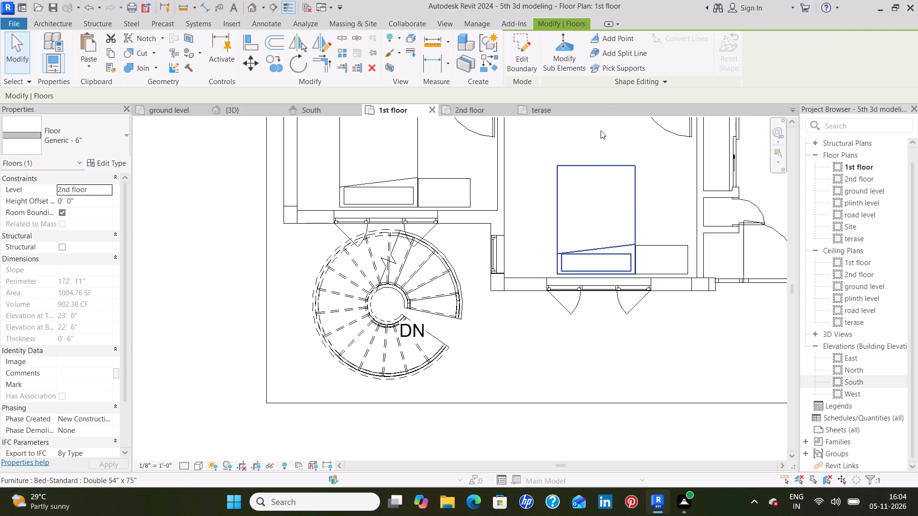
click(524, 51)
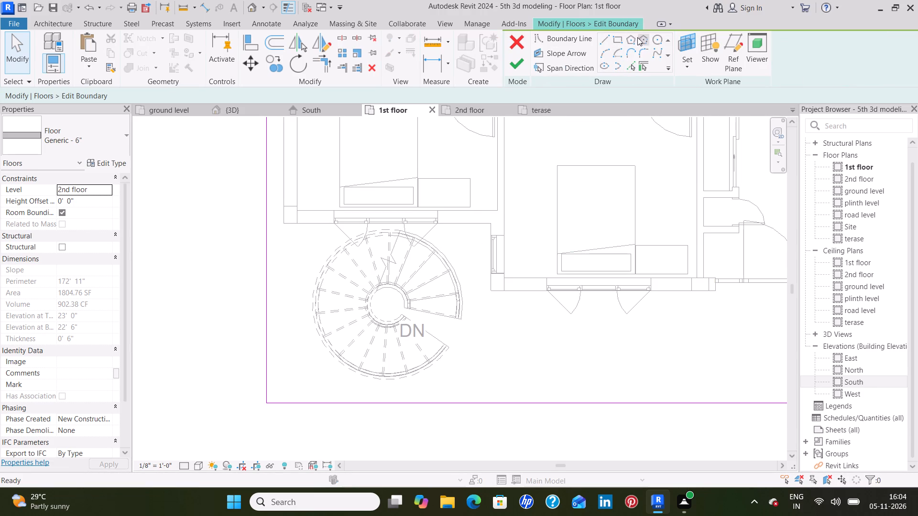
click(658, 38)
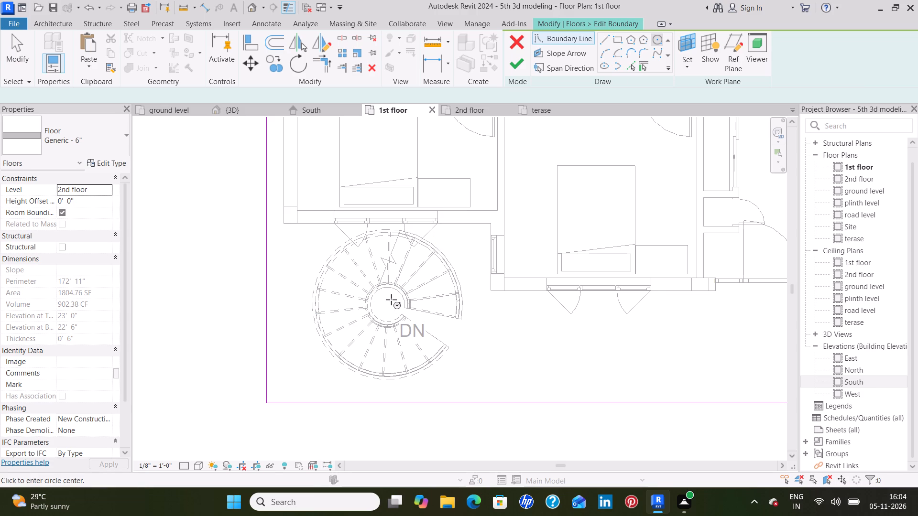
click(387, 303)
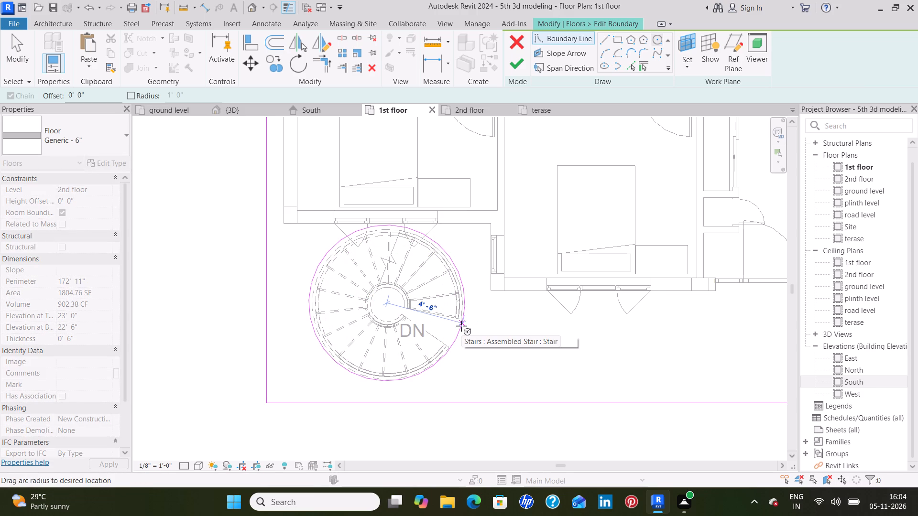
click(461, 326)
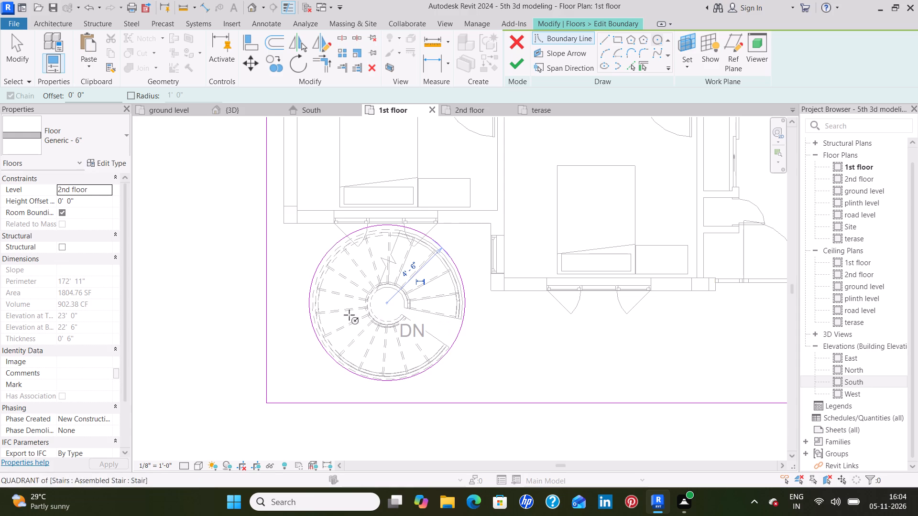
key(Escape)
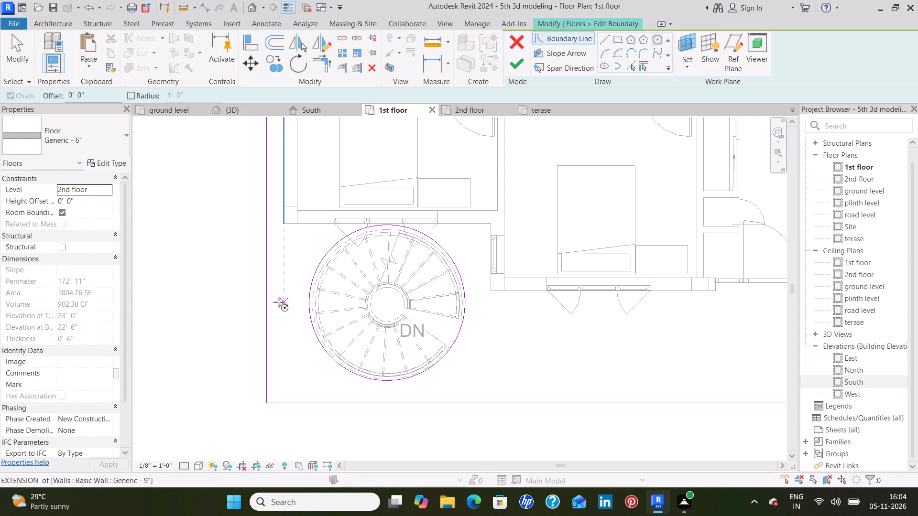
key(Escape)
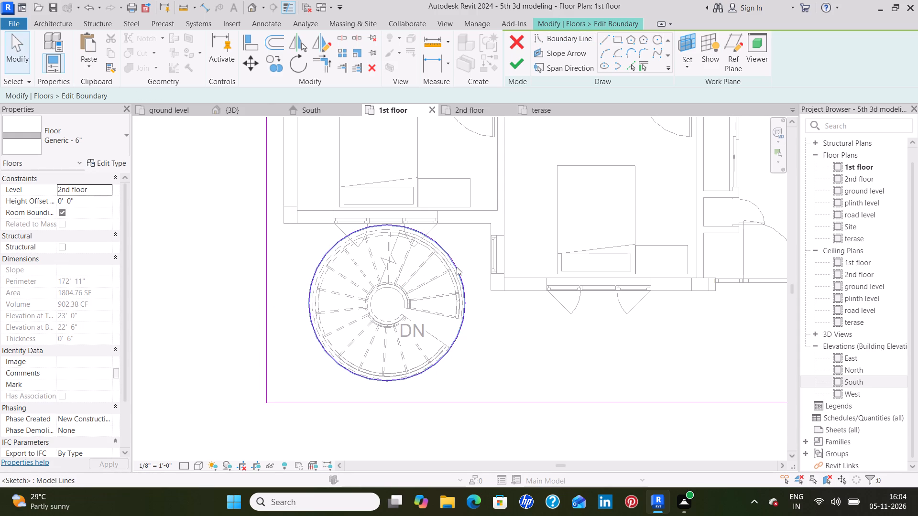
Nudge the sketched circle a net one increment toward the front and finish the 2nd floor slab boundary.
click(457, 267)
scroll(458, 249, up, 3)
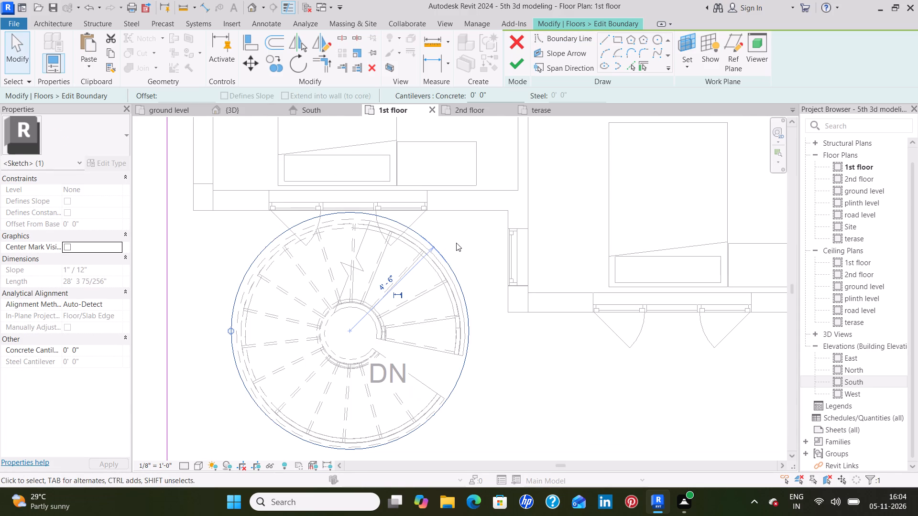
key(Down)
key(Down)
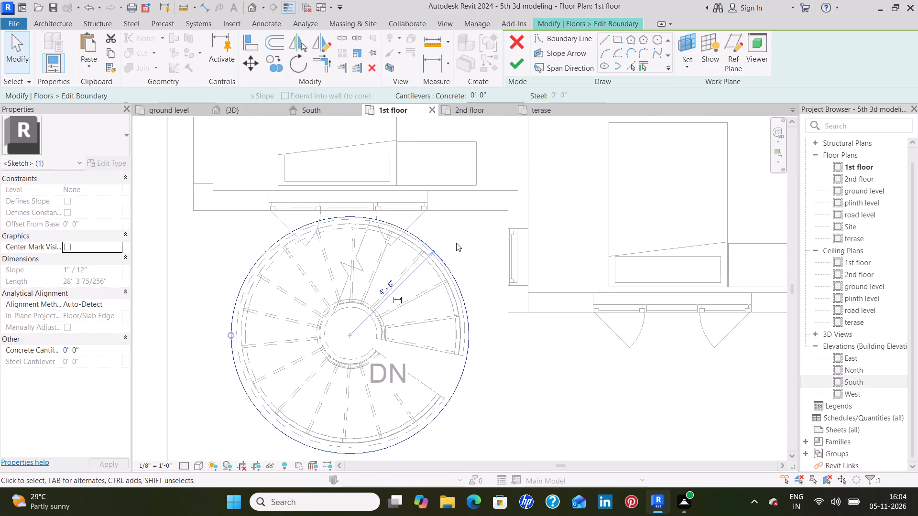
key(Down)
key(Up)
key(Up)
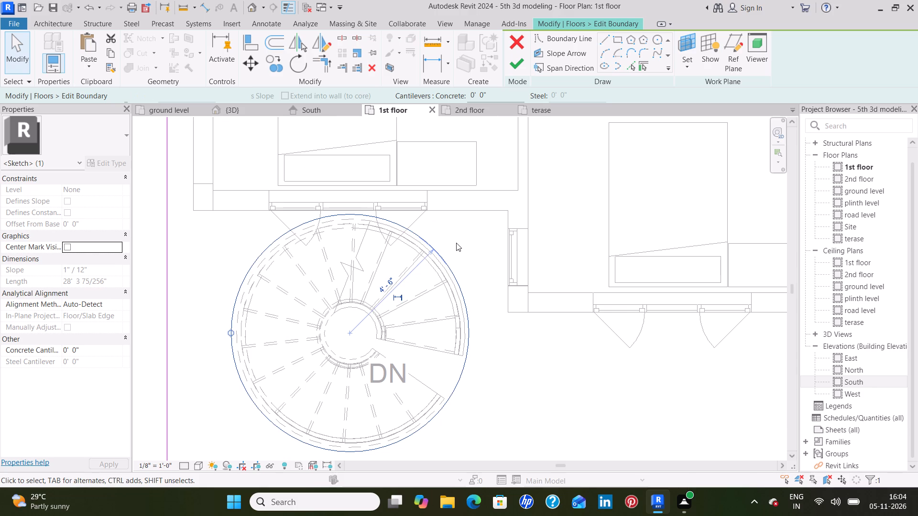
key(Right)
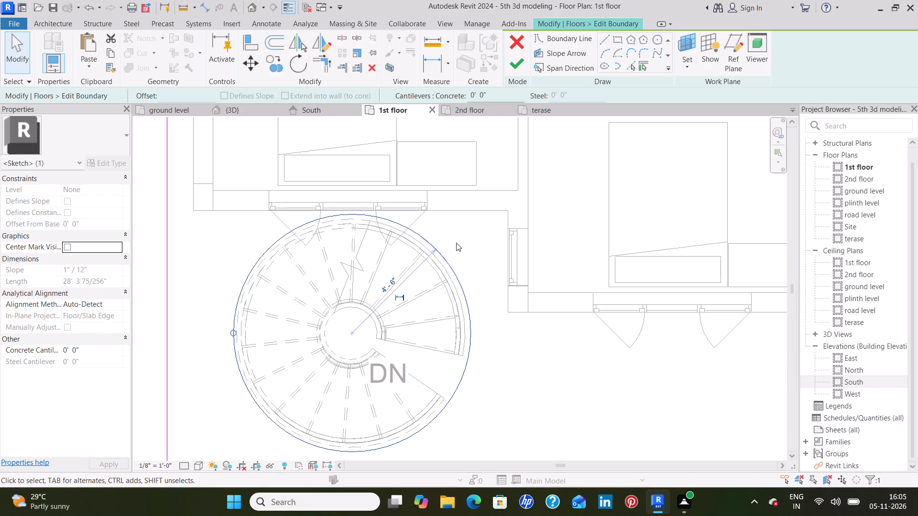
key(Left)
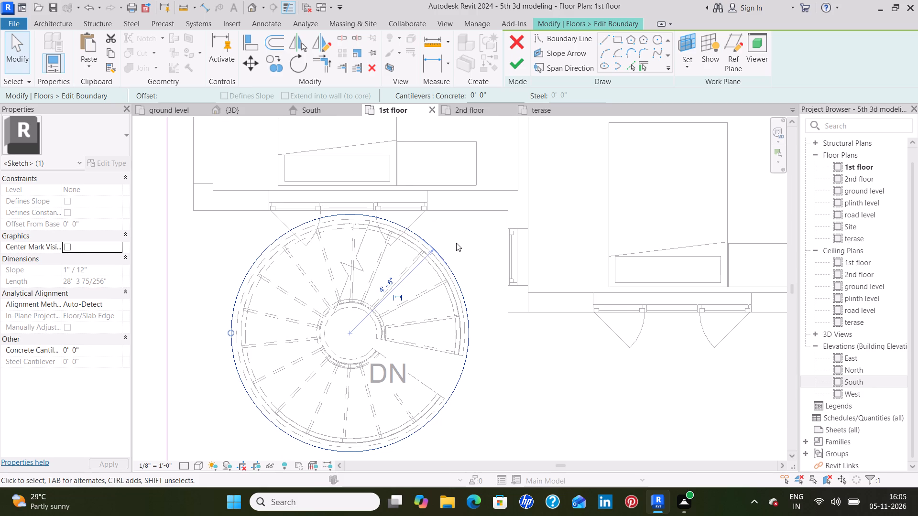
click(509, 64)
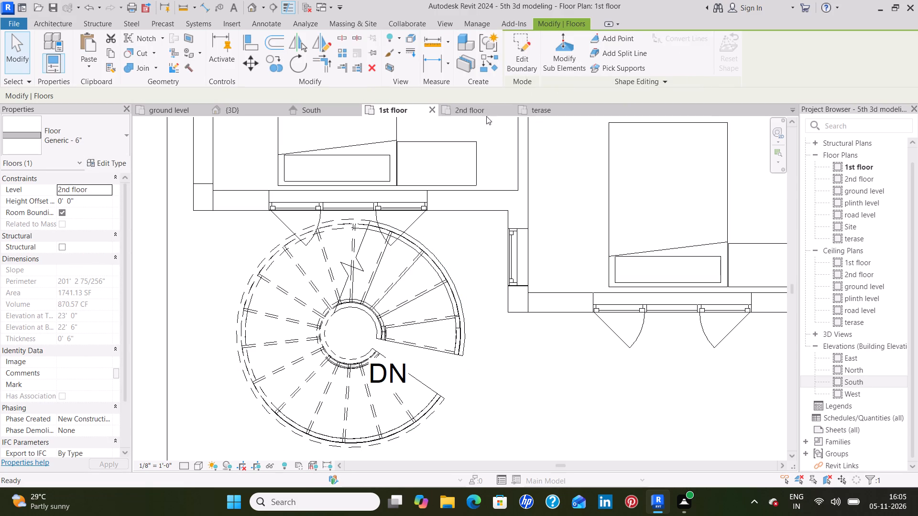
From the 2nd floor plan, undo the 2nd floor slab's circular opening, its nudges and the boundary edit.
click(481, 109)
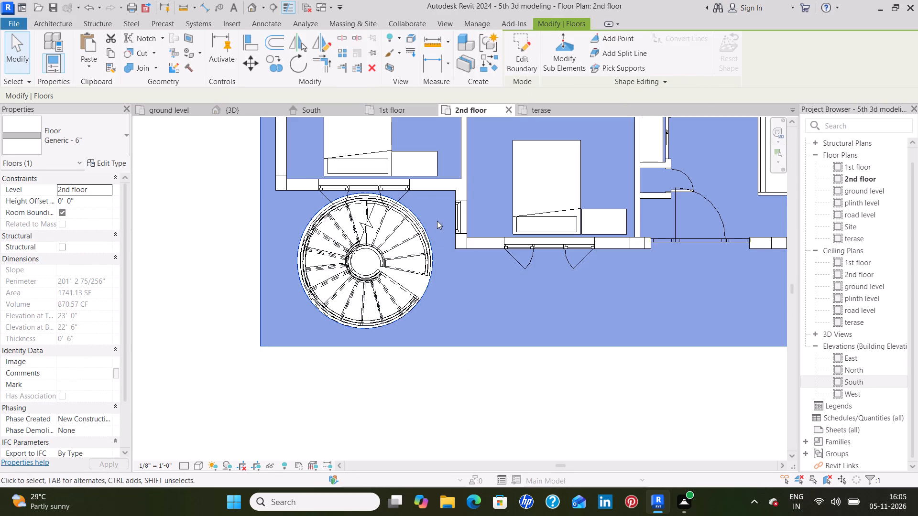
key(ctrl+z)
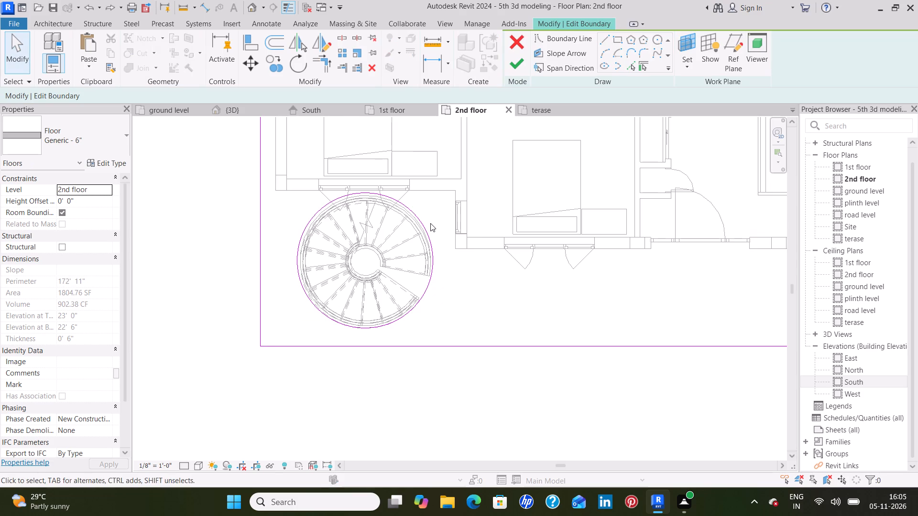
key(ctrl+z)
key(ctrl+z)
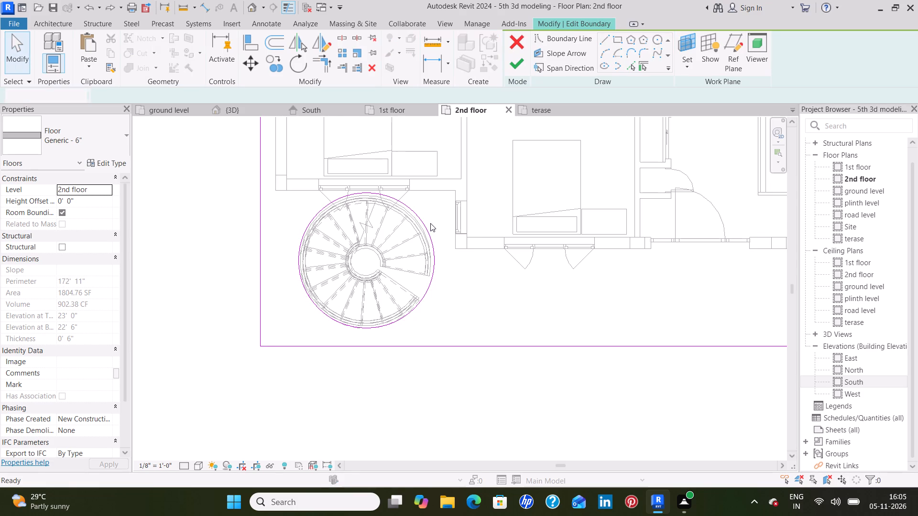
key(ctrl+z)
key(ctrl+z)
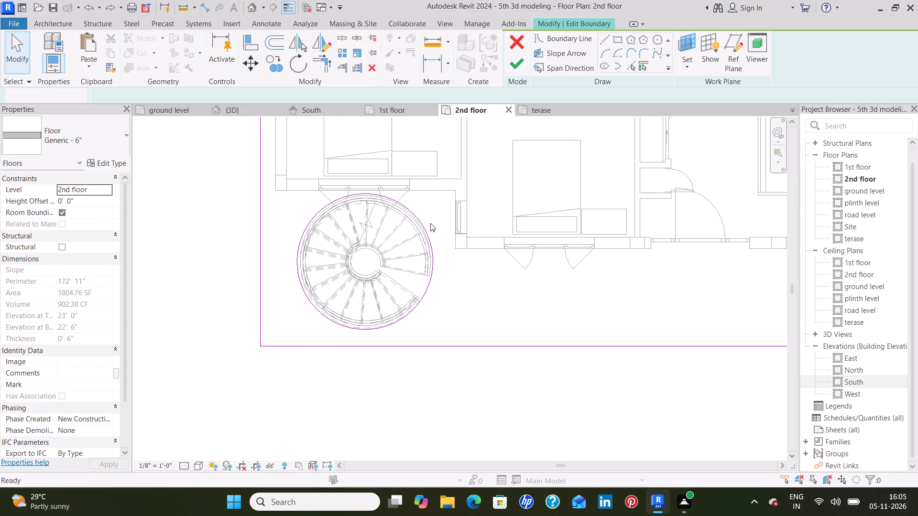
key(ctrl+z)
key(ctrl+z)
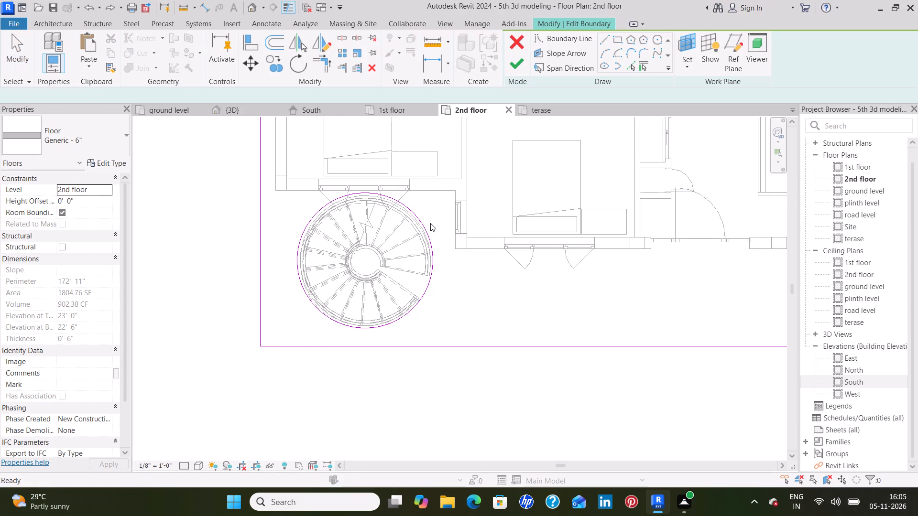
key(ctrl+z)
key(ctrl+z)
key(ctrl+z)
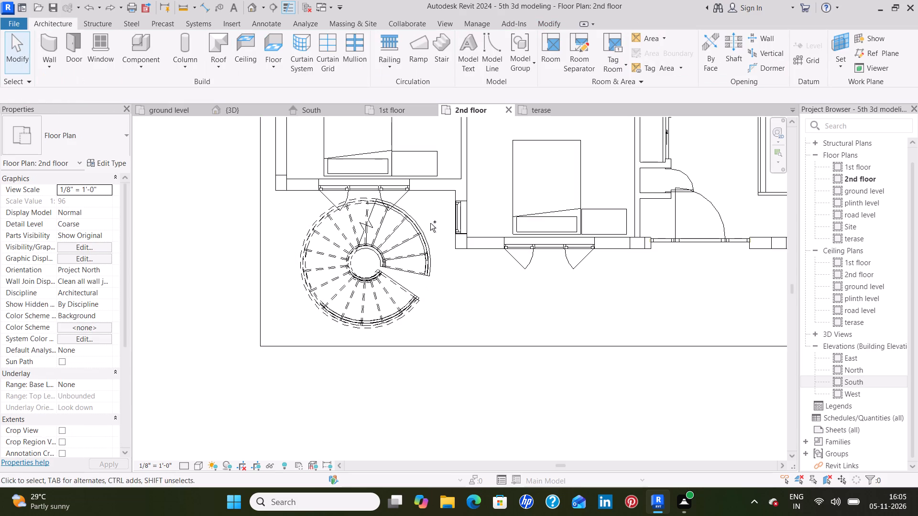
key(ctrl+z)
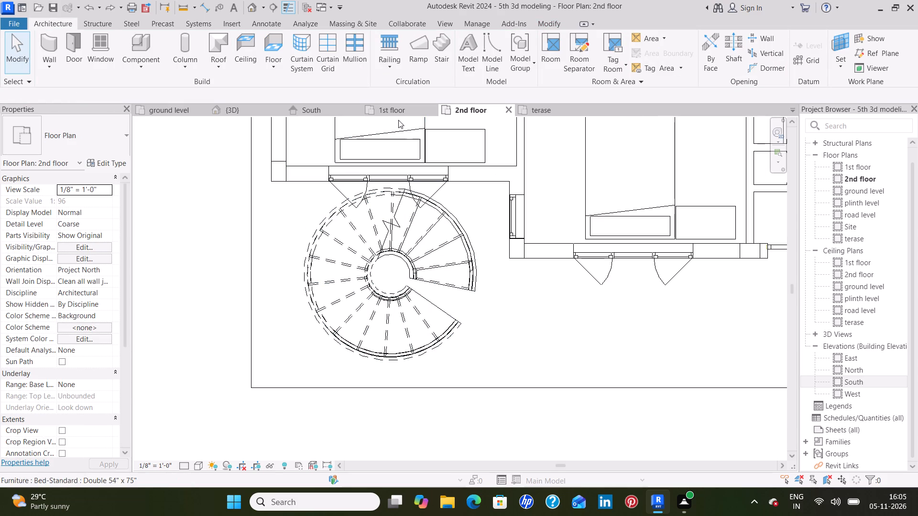
Edit the 1st floor slab boundary and sketch a circular opening of about 4' 6" radius centred on the spiral stair.
click(394, 112)
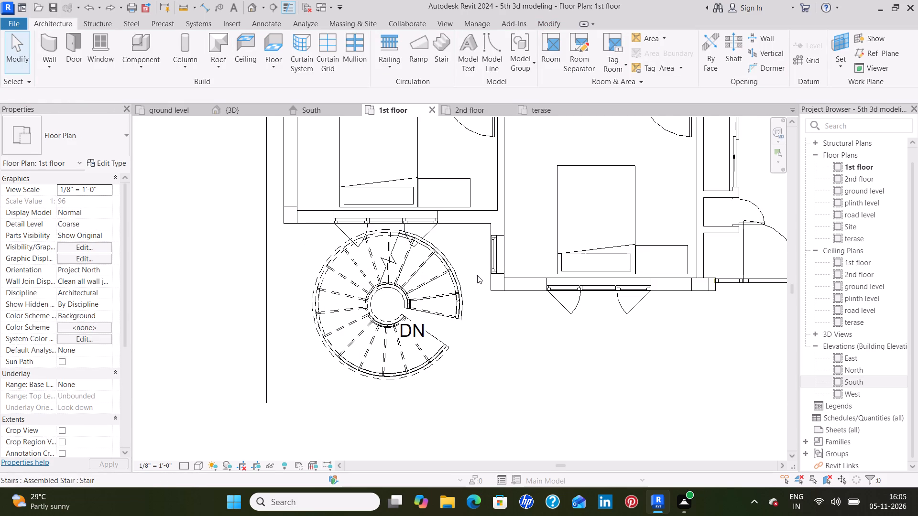
click(236, 110)
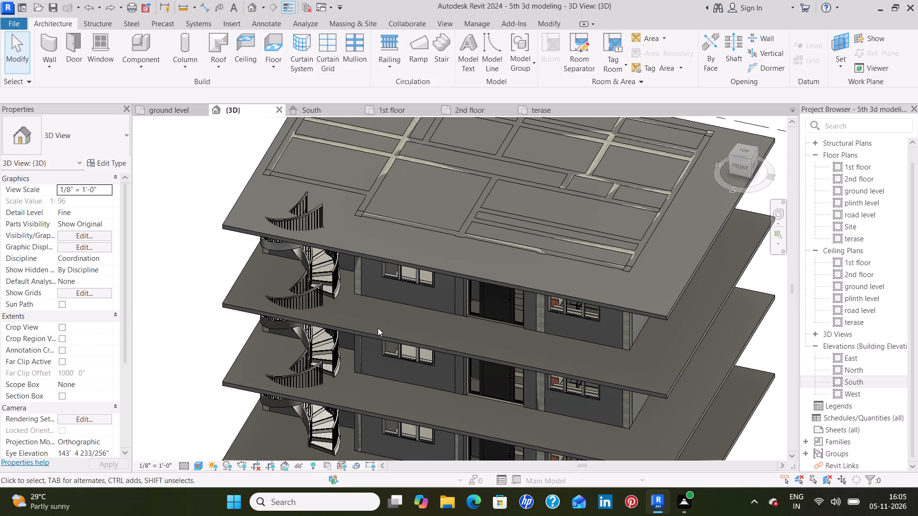
middle_drag(324, 323, 315, 177)
middle_drag(315, 177, 315, 189)
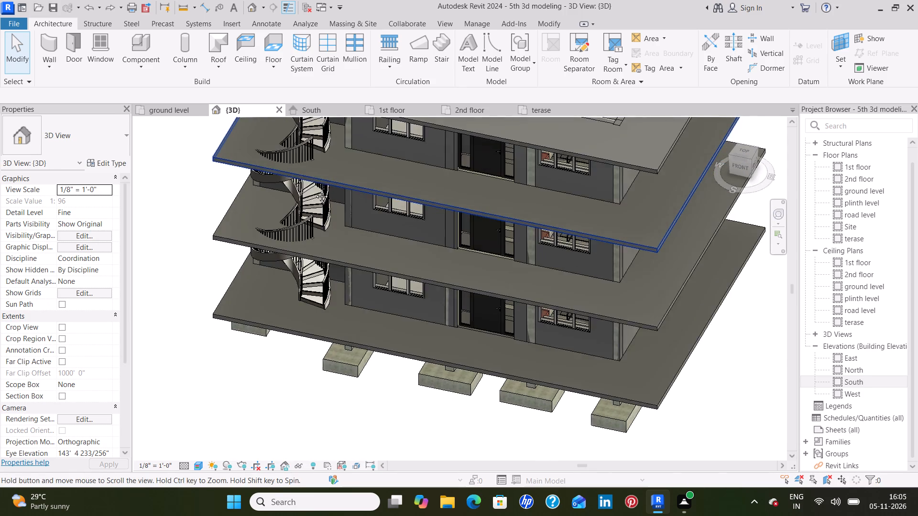
middle_drag(315, 189, 319, 245)
click(404, 110)
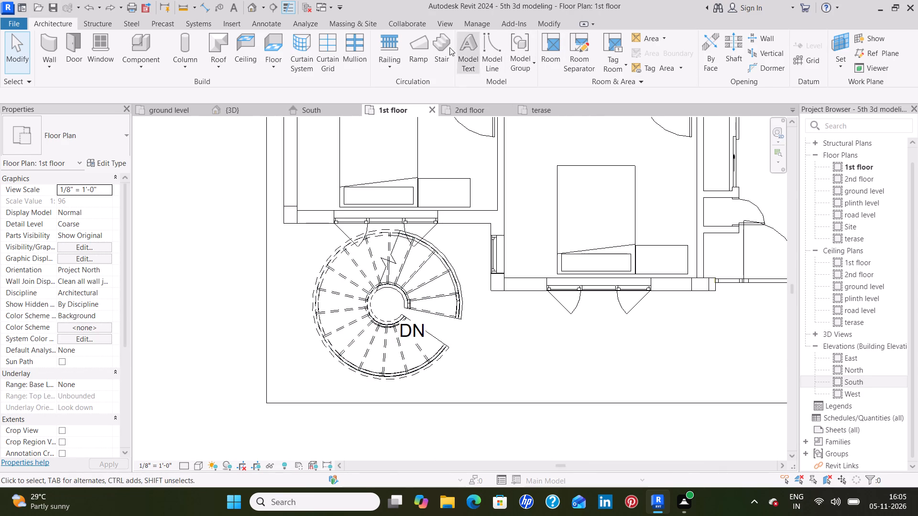
click(266, 285)
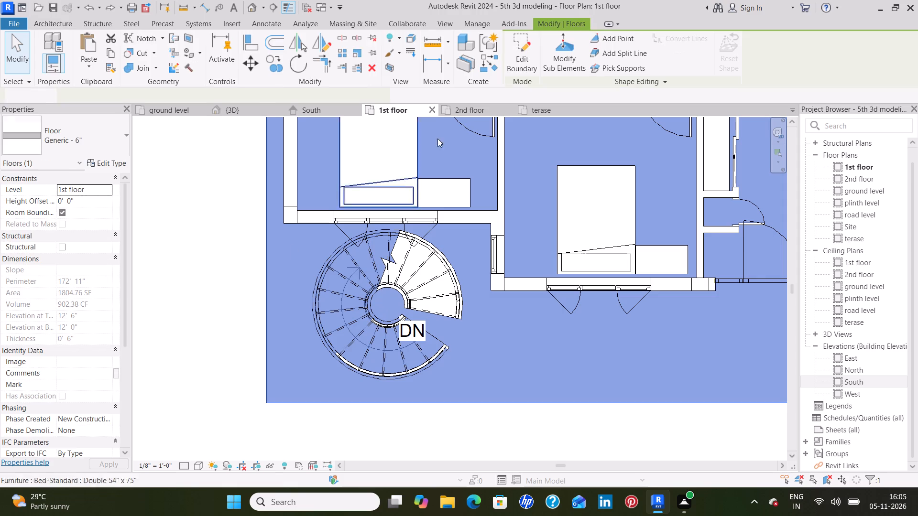
click(513, 49)
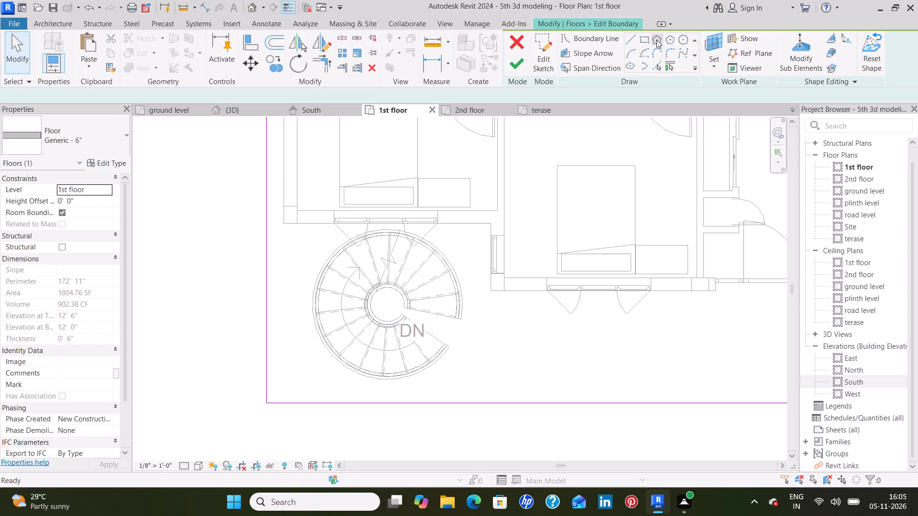
click(656, 42)
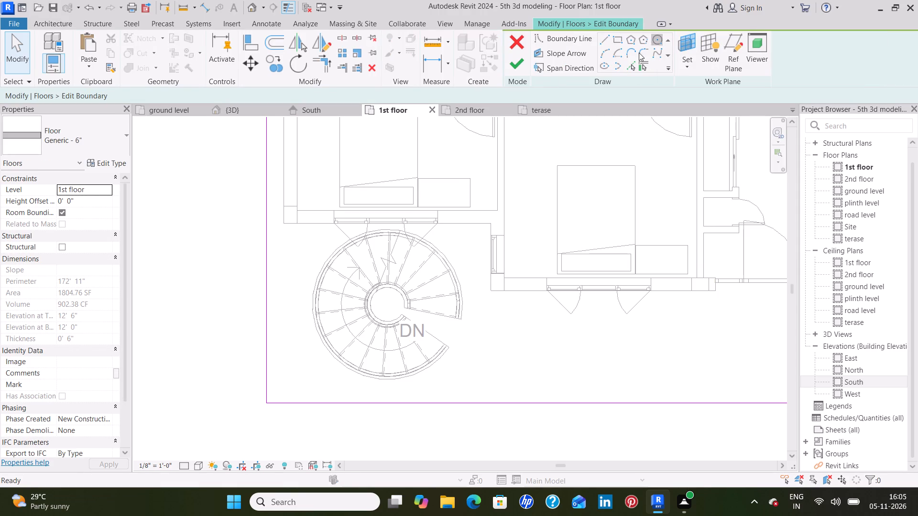
click(387, 303)
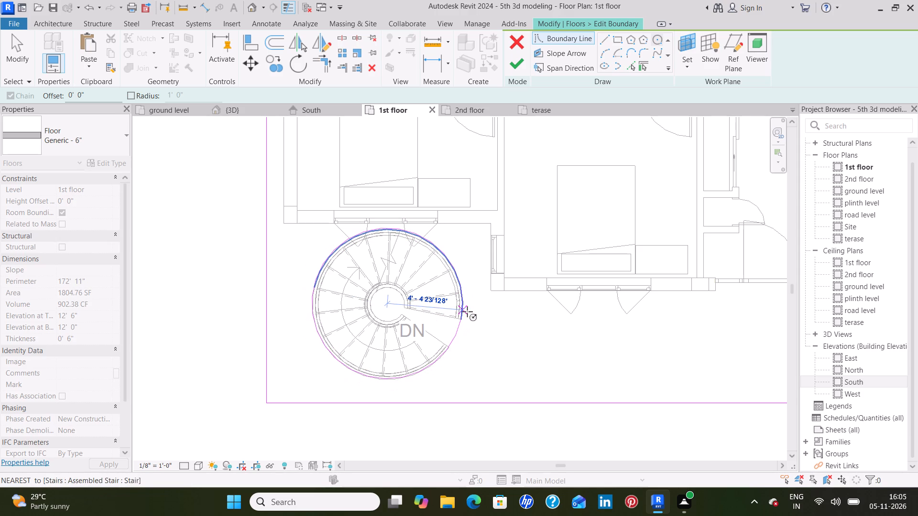
scroll(468, 312, up, 4)
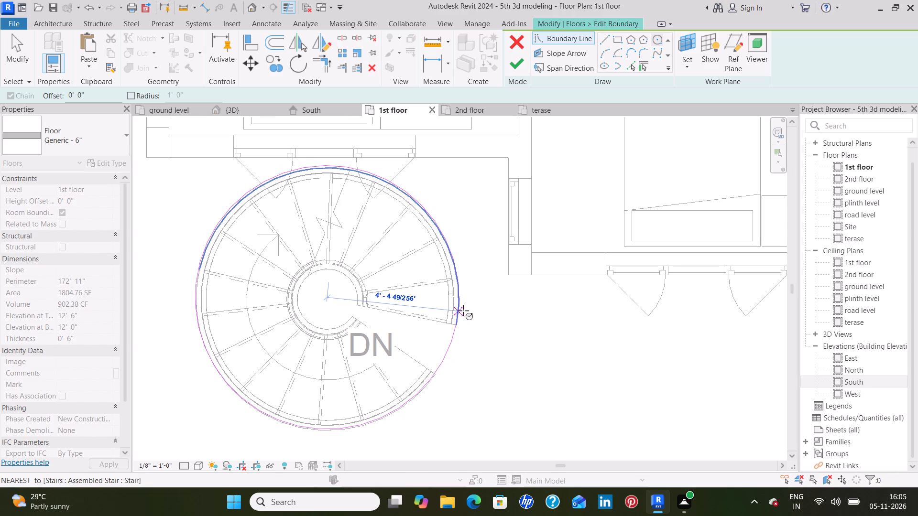
scroll(467, 310, up, 2)
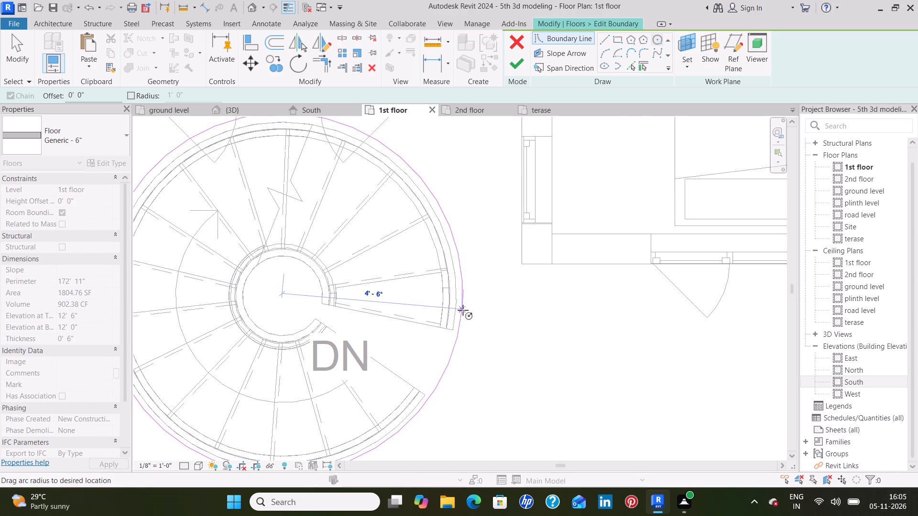
click(462, 310)
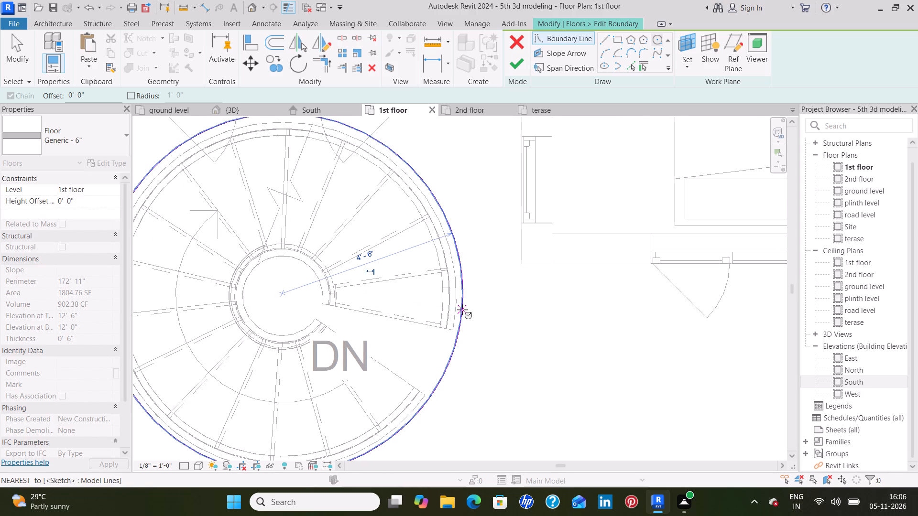
key(Escape)
key(Escape)
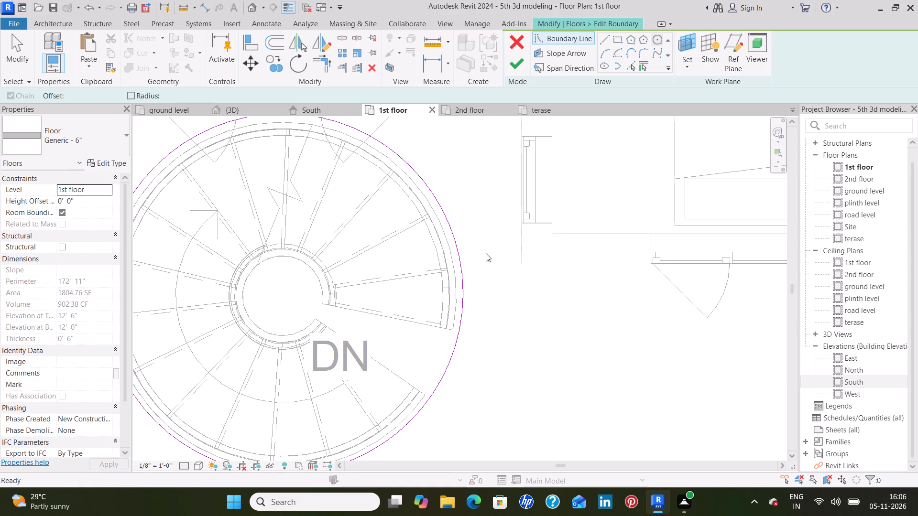
Nudge the circular opening one increment toward the front and finish the 1st floor slab boundary.
scroll(463, 270, down, 3)
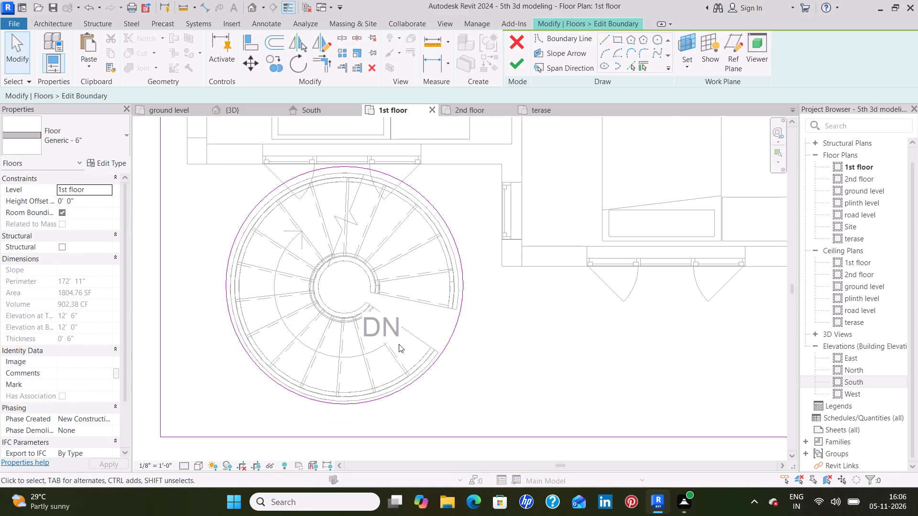
scroll(378, 340, up, 1)
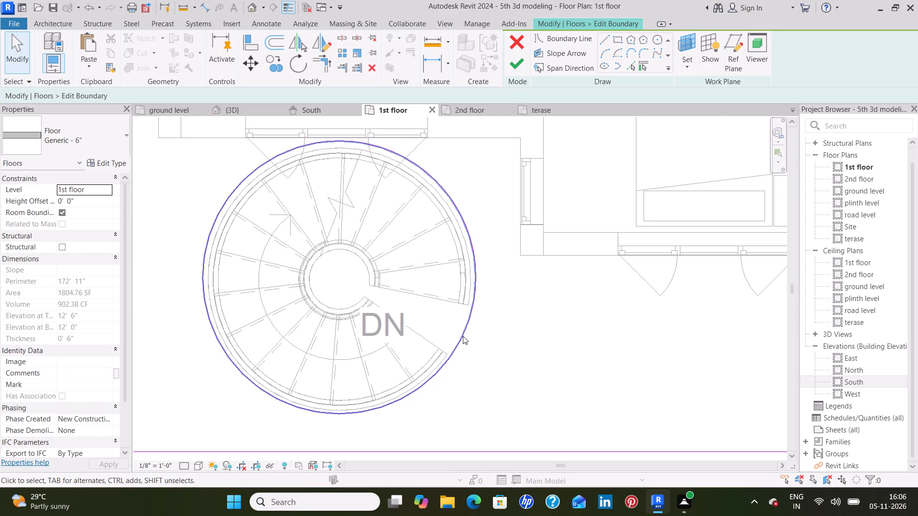
click(463, 336)
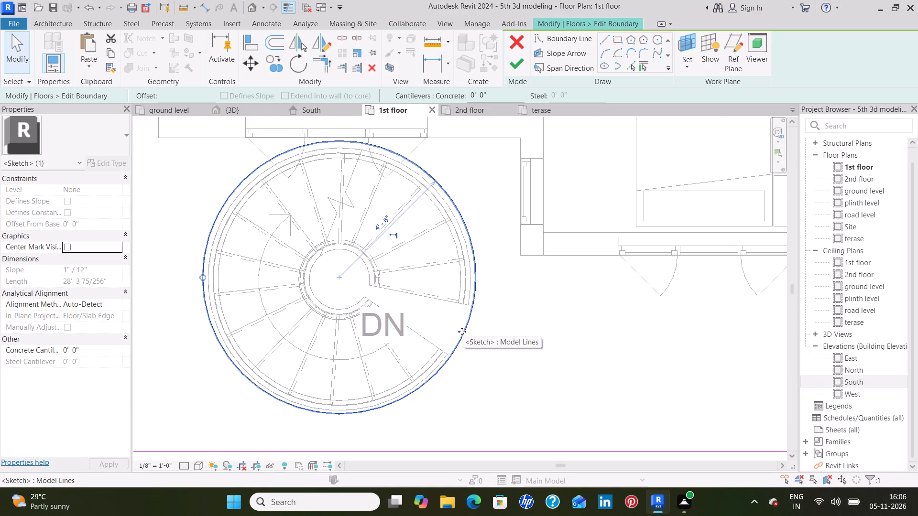
key(Down)
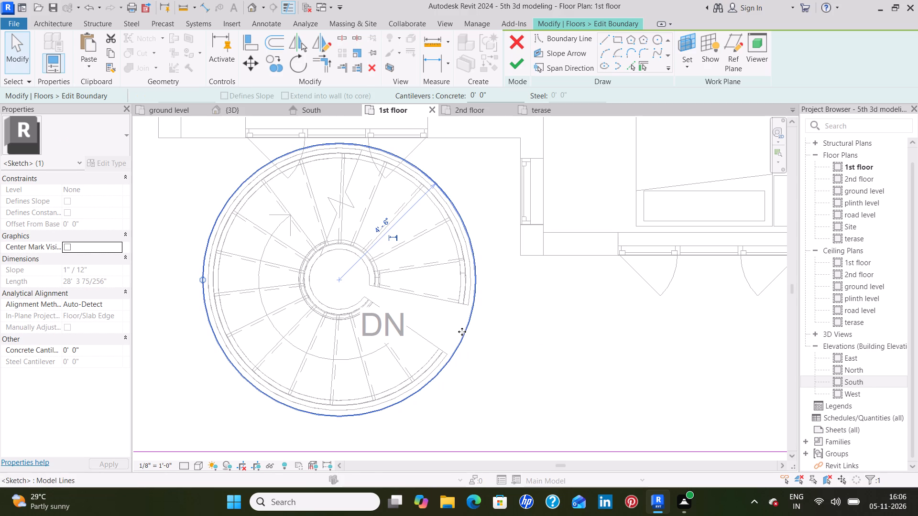
click(521, 66)
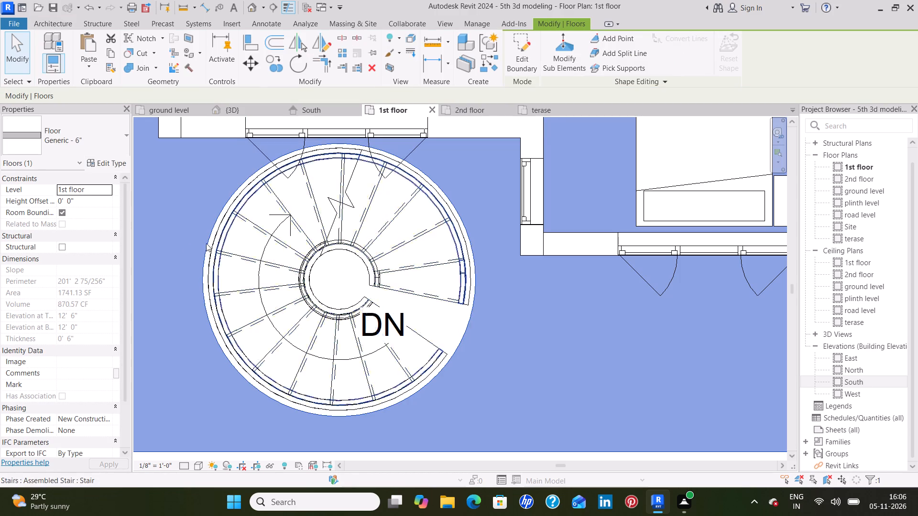
scroll(191, 247, down, 4)
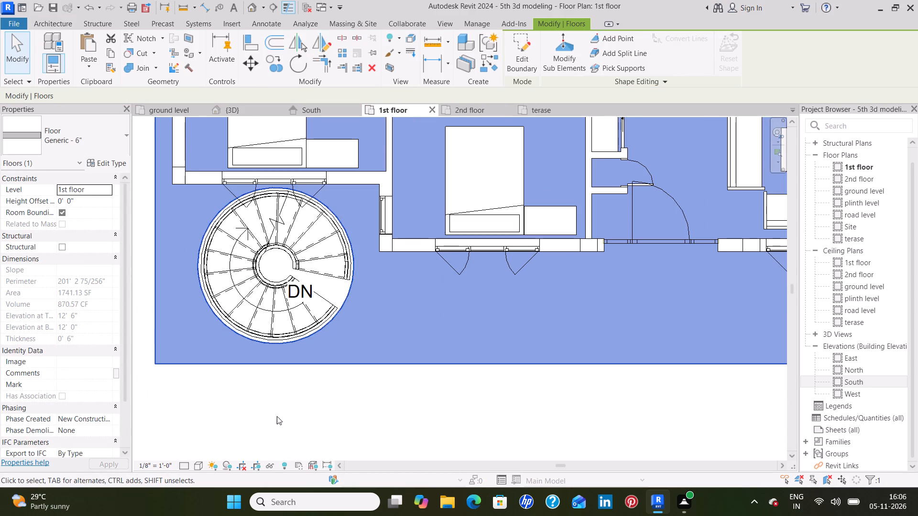
click(280, 409)
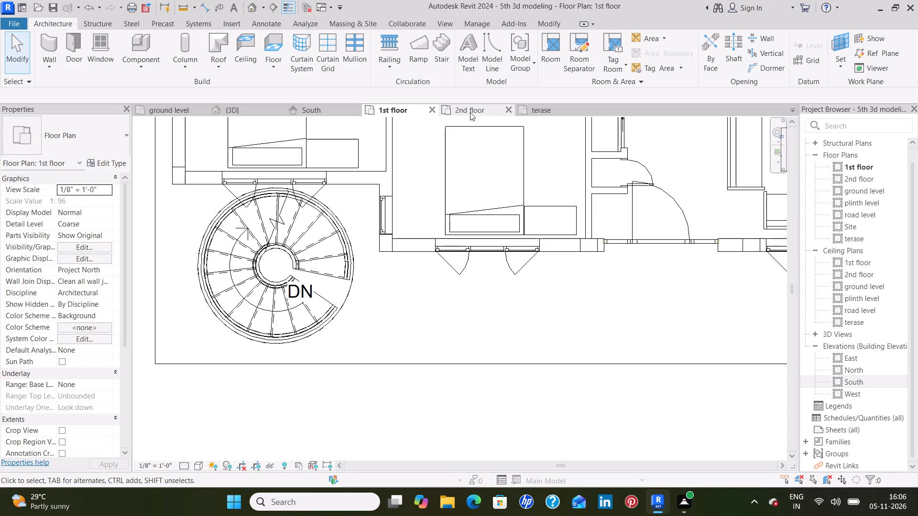
In the 2nd floor plan, edit the slab boundary and sketch a circular opening of about 4' 6" radius centred on the spiral stair.
click(470, 111)
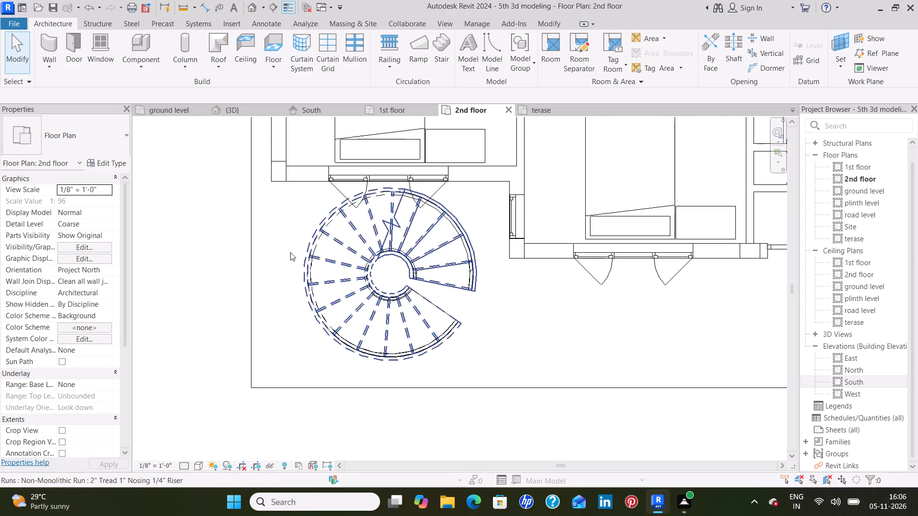
click(253, 266)
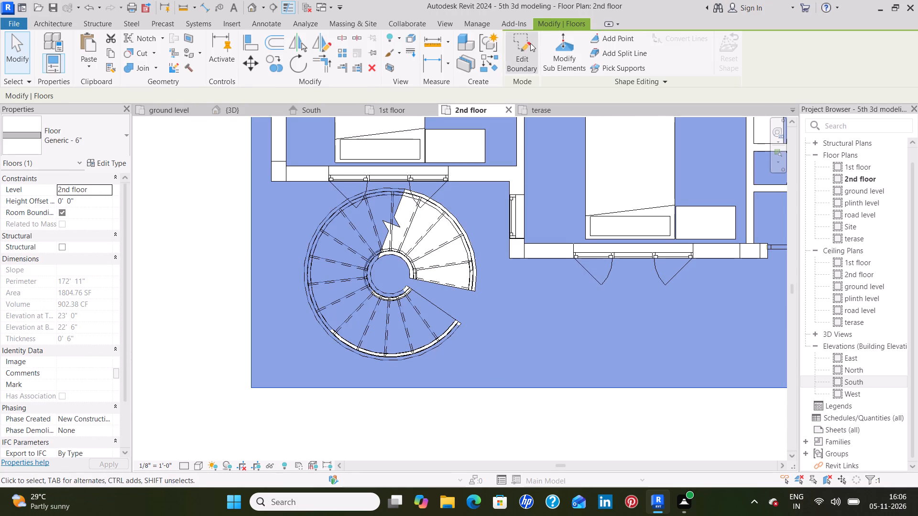
click(526, 47)
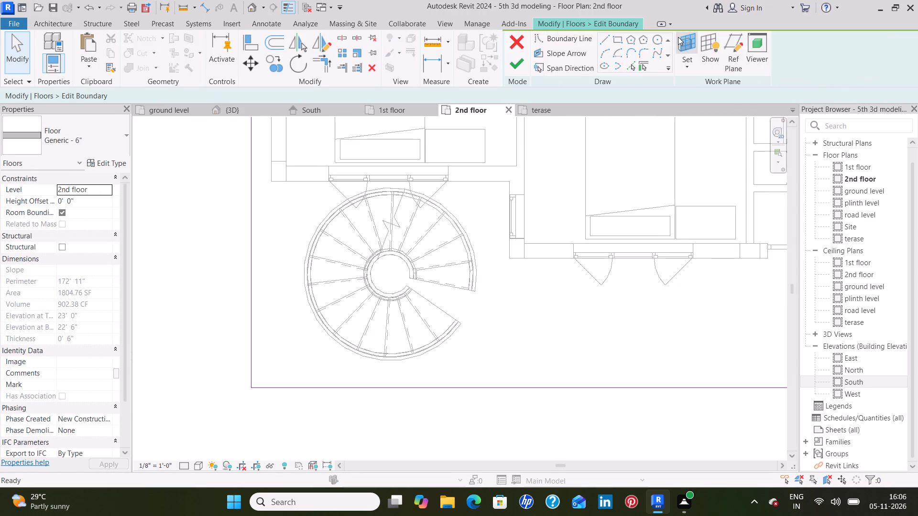
click(659, 39)
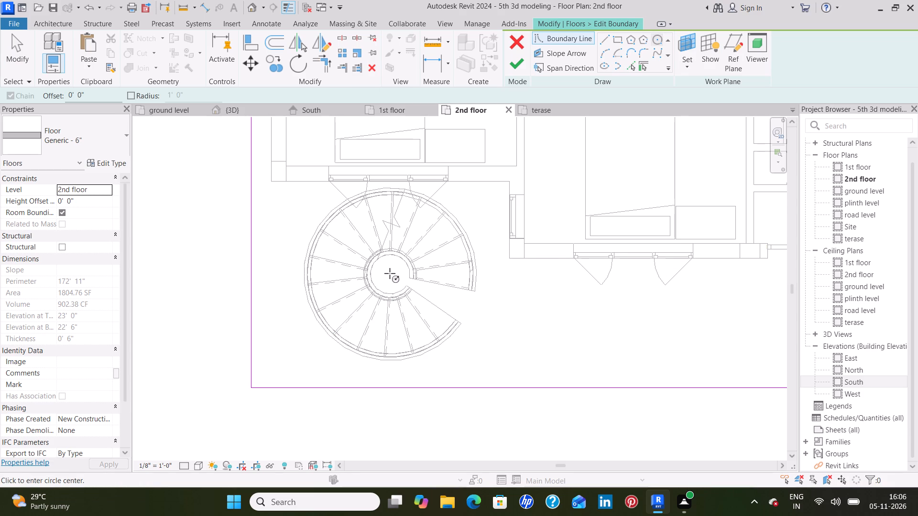
click(390, 273)
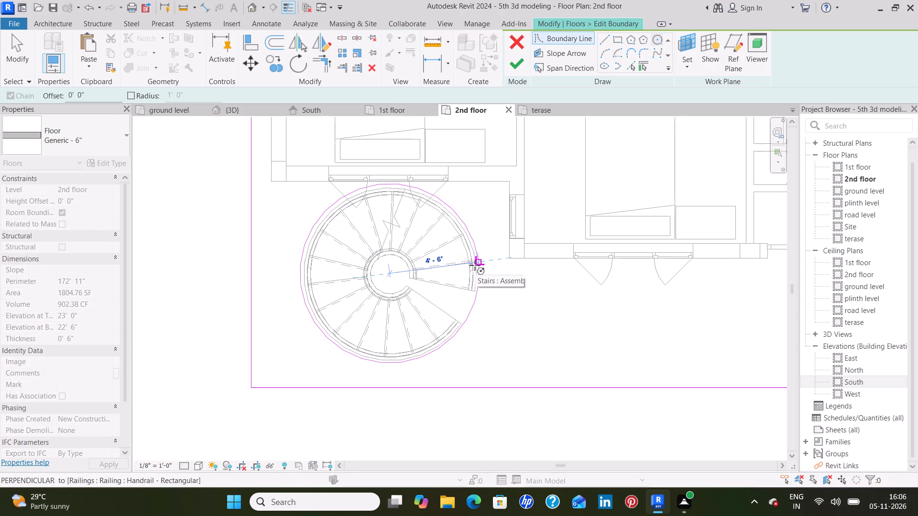
click(475, 265)
key(Escape)
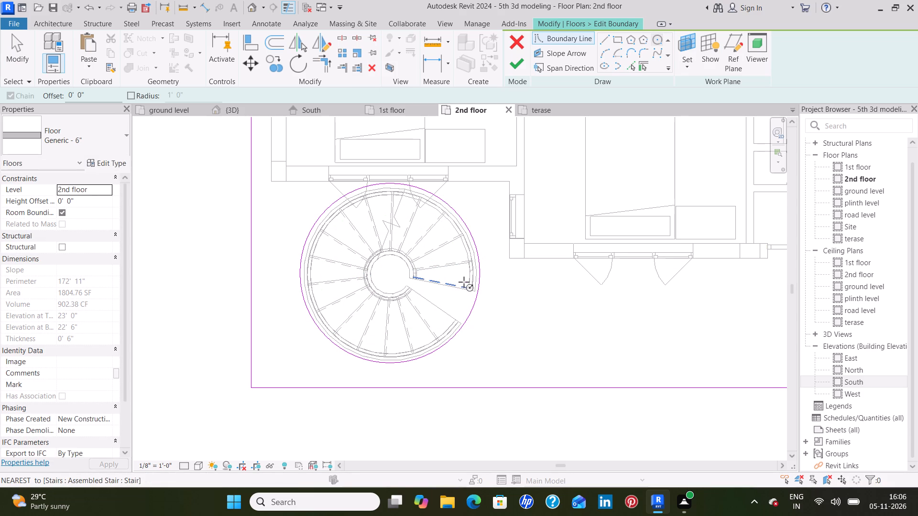
key(Escape)
Nudge the sketched circle a net one increment toward the front and finish the 2nd floor slab boundary.
click(479, 282)
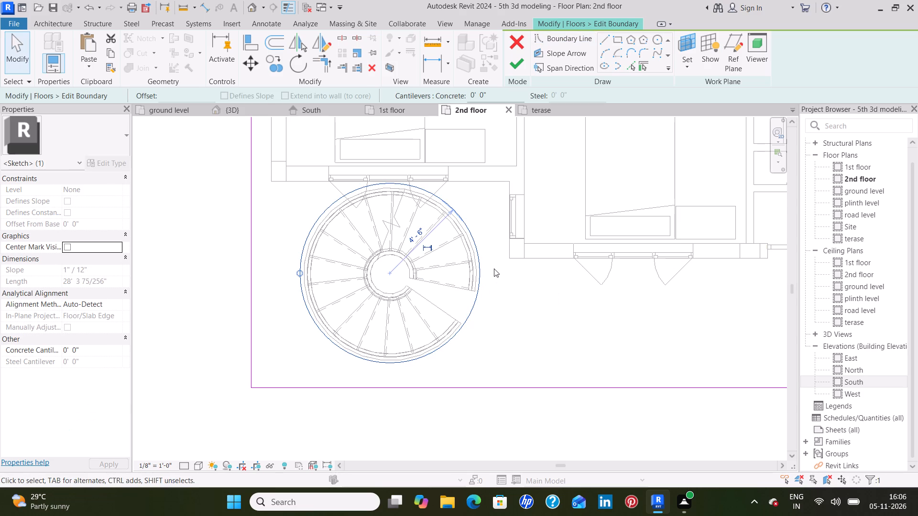
scroll(492, 253, up, 3)
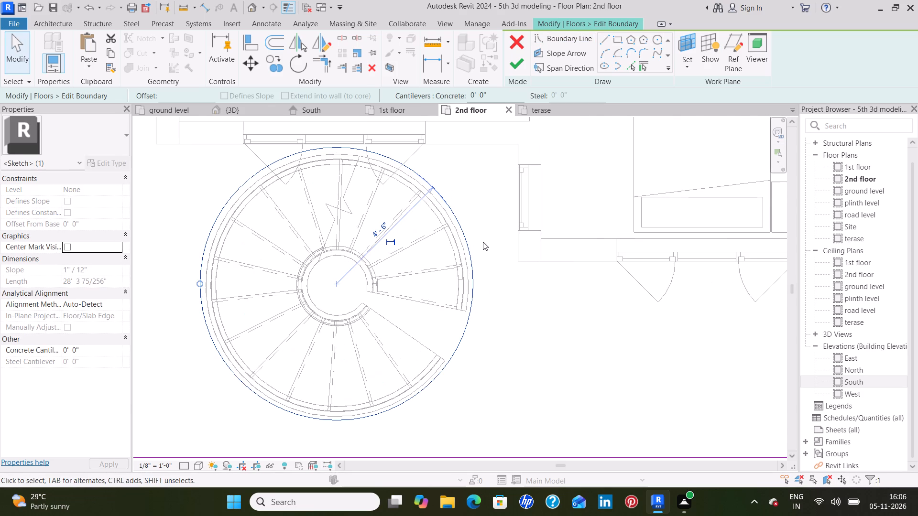
key(Down)
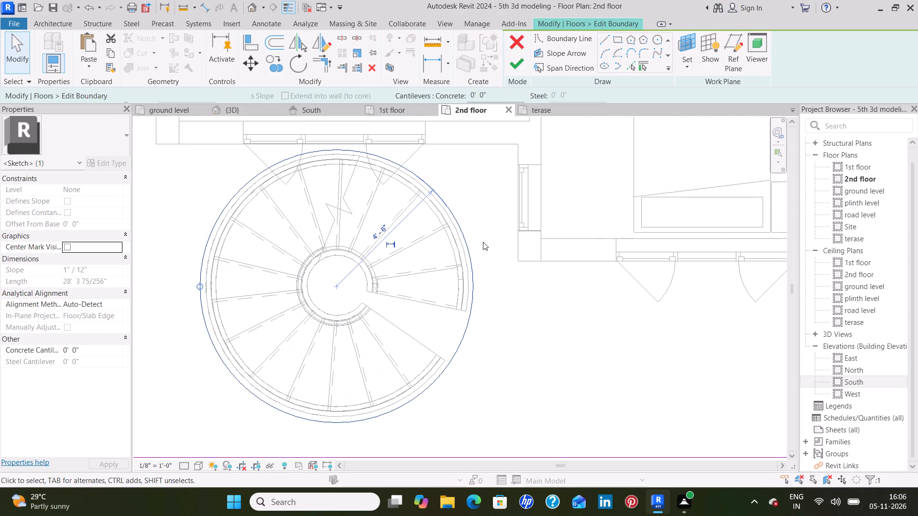
key(Right)
key(Left)
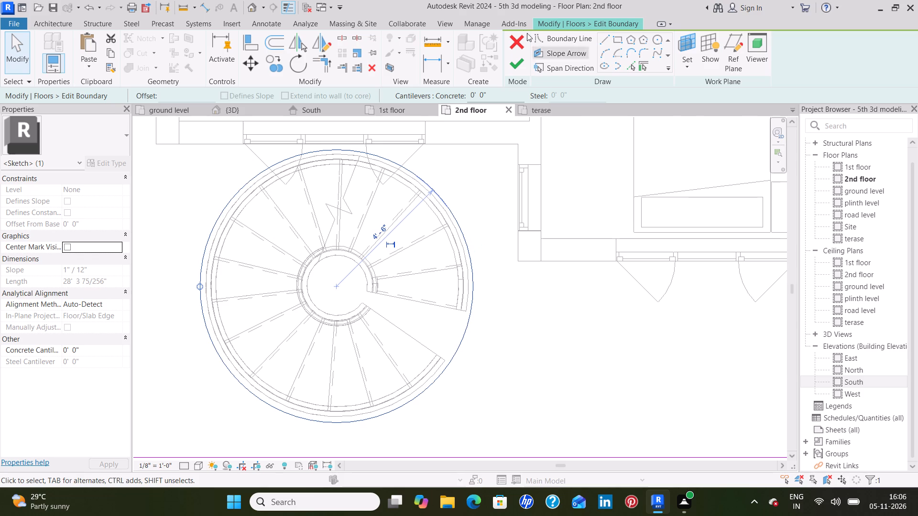
click(516, 61)
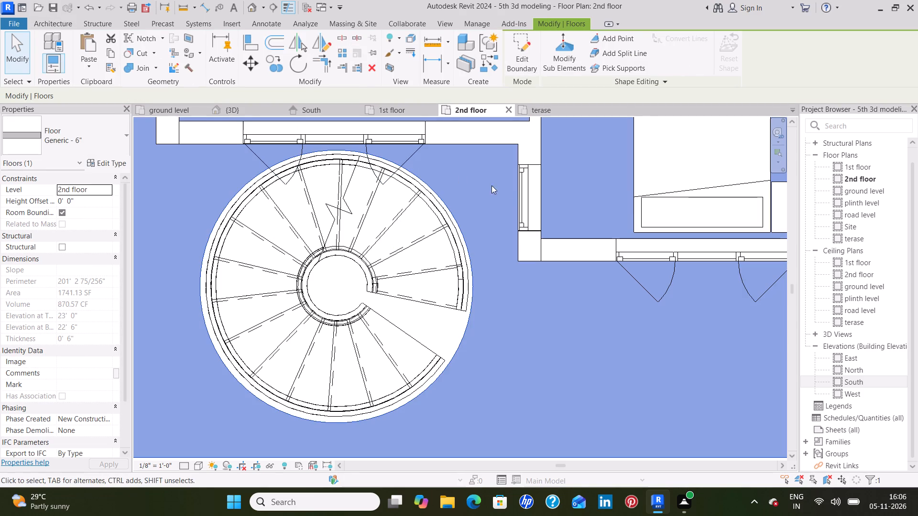
scroll(484, 198, down, 1)
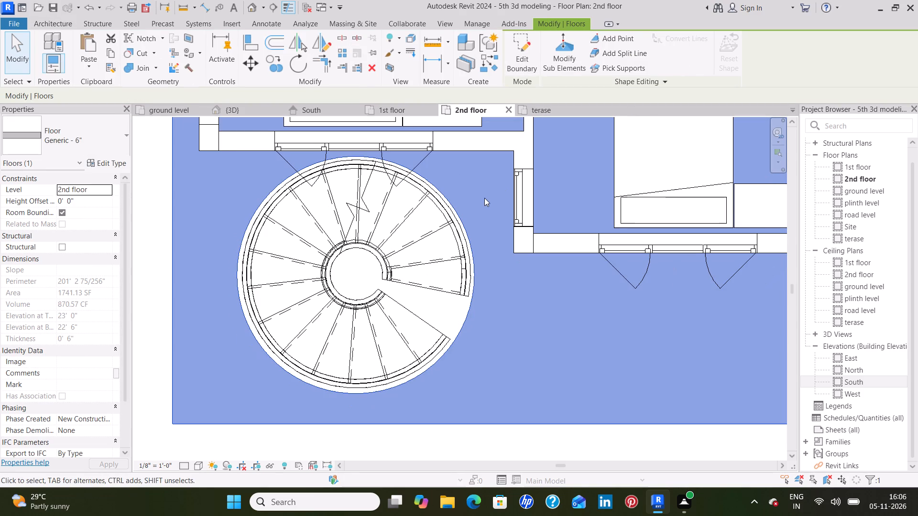
scroll(484, 198, down, 2)
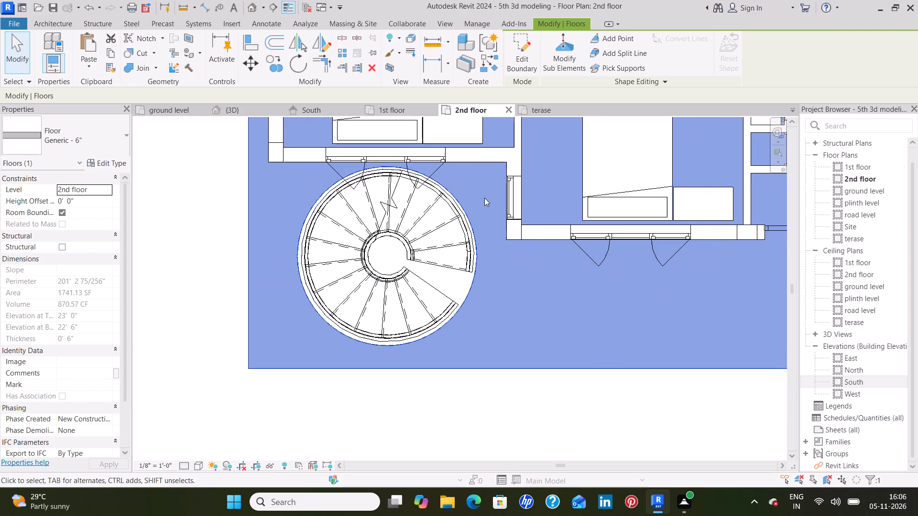
click(211, 242)
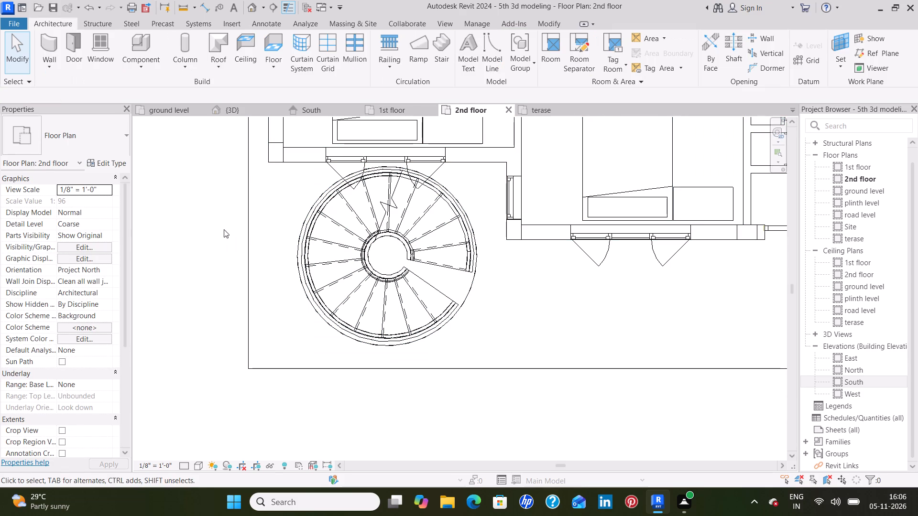
Open the 3D view to examine the slab openings around the spiral stairs.
click(241, 107)
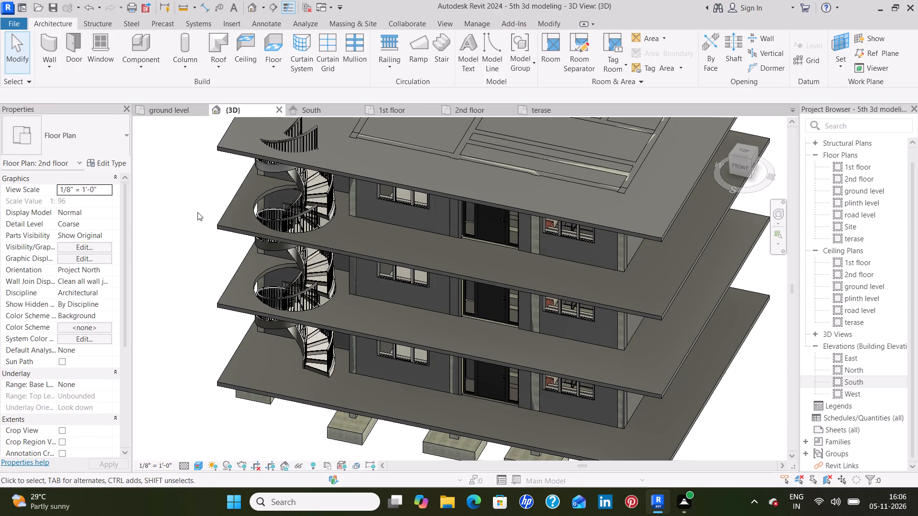
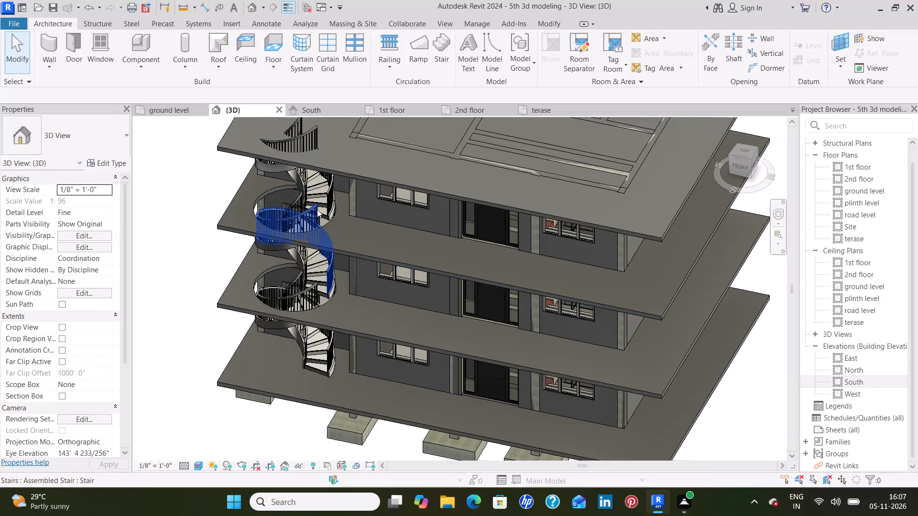
Undo the circular openings and boundary edits around the spiral stairs in the 2nd floor and 1st floor slabs.
scroll(317, 209, up, 8)
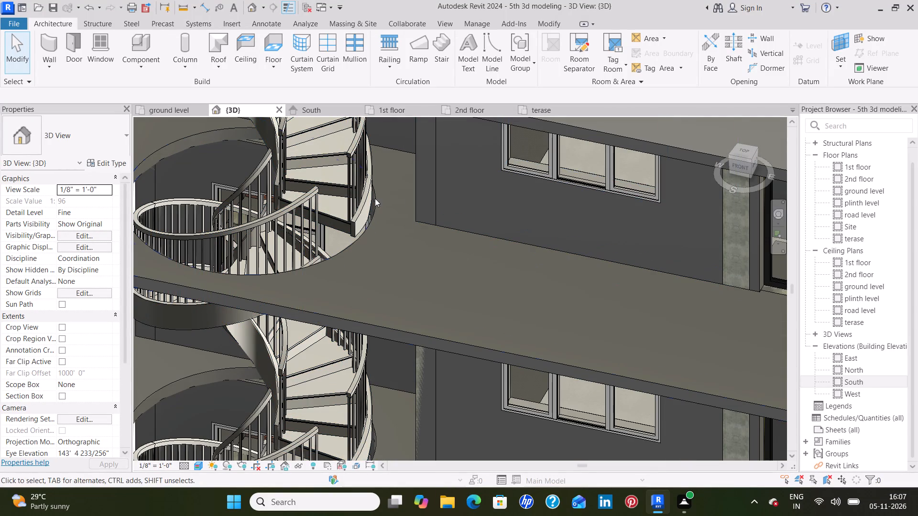
scroll(358, 184, down, 7)
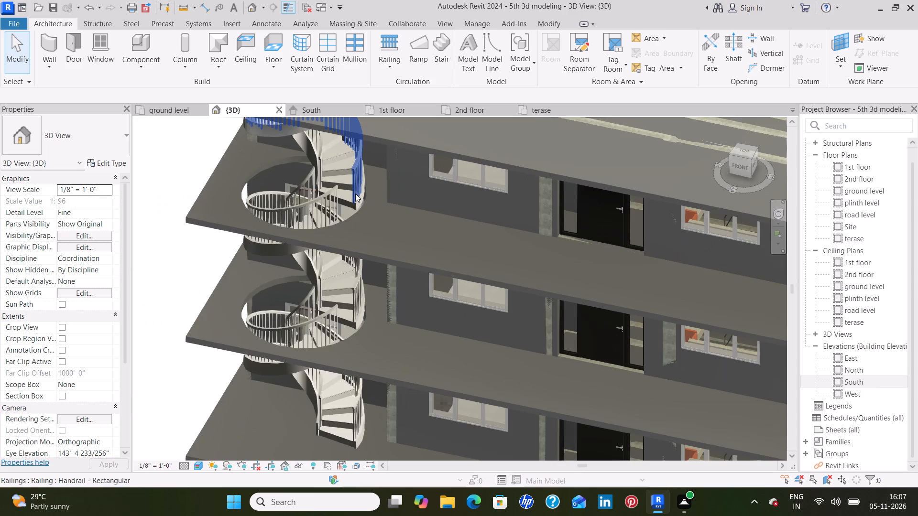
scroll(355, 193, down, 2)
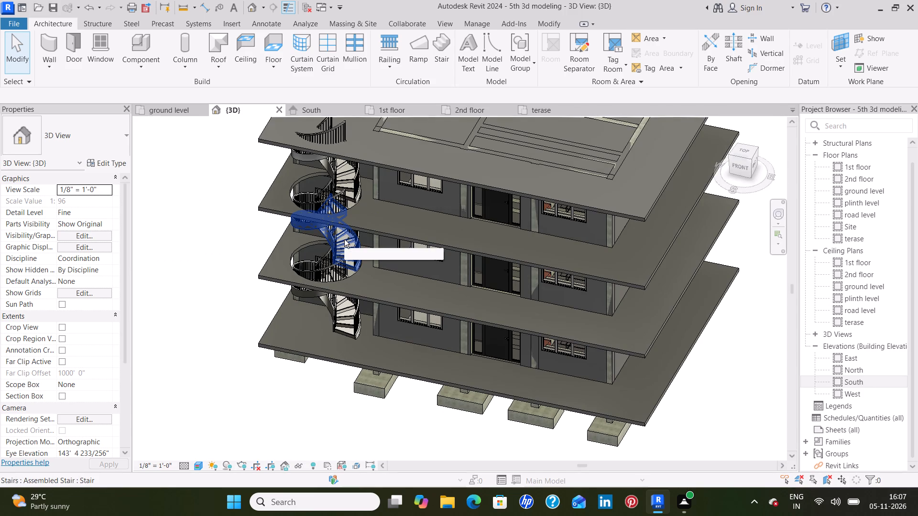
key(ctrl+z)
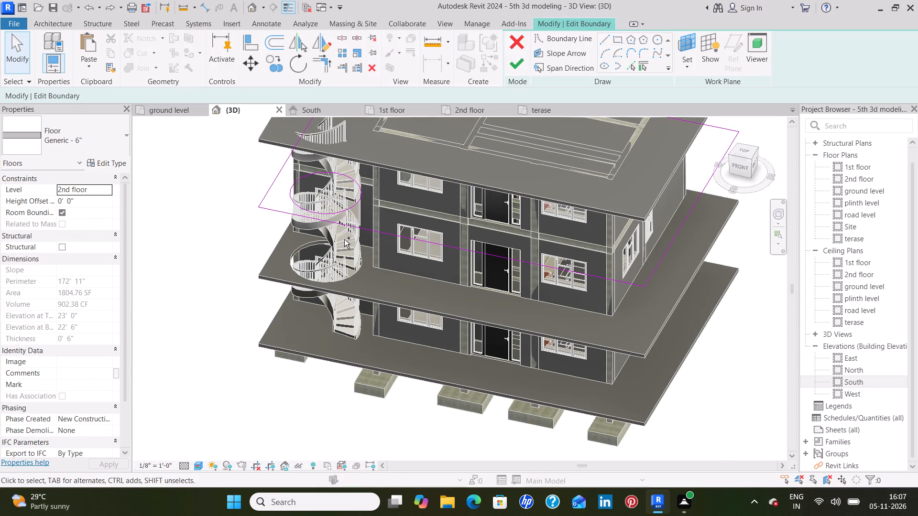
key(ctrl+z)
key(ctrl+z)
key(ctrl+z)
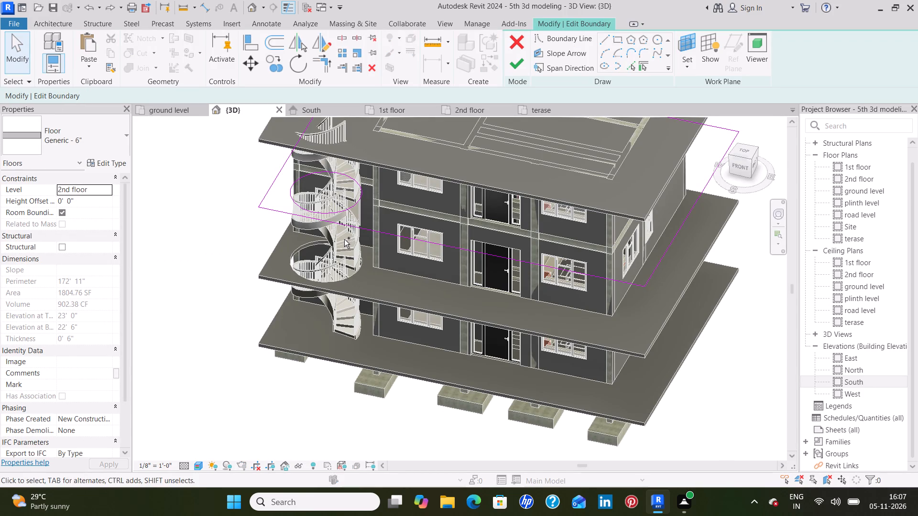
key(ctrl+z)
key(ctrl+z)
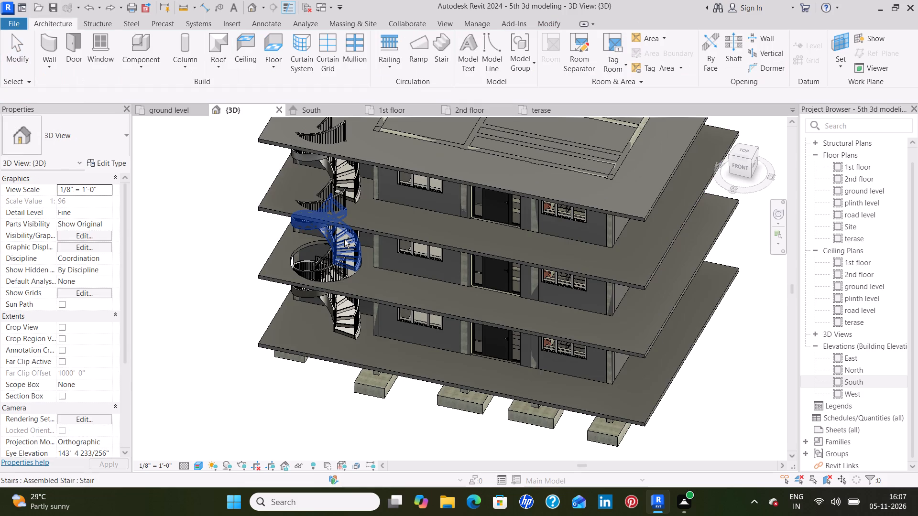
key(ctrl+z)
key(ctrl+z)
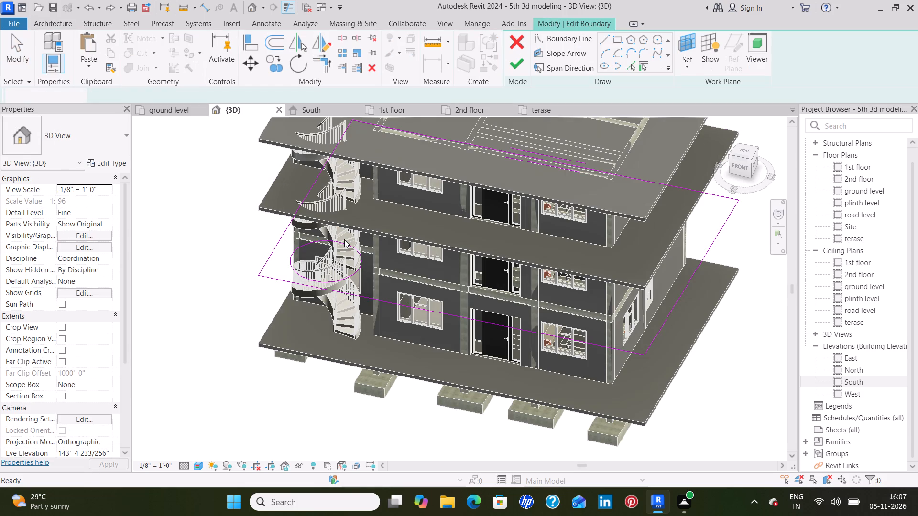
key(ctrl+z)
key(ctrl+z)
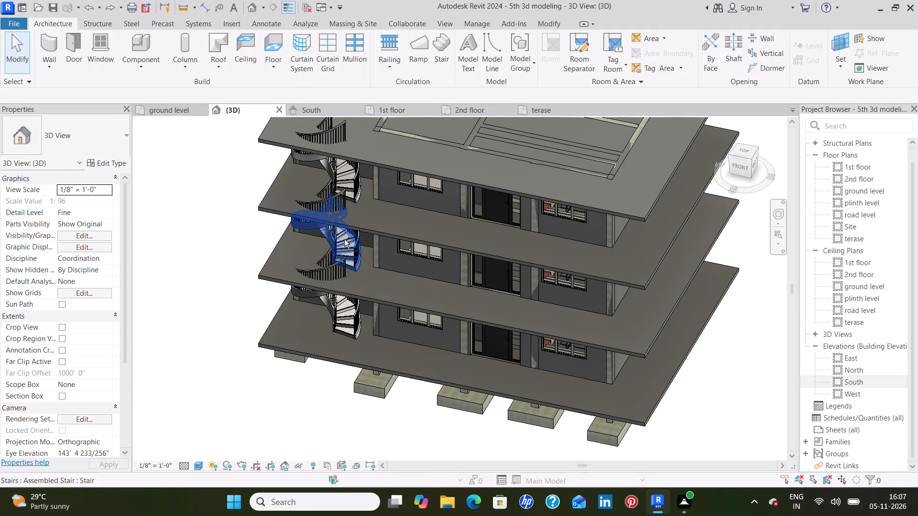
Continue undoing until the spiral stairs on all storeys are removed.
key(ctrl+z)
key(ctrl+z)
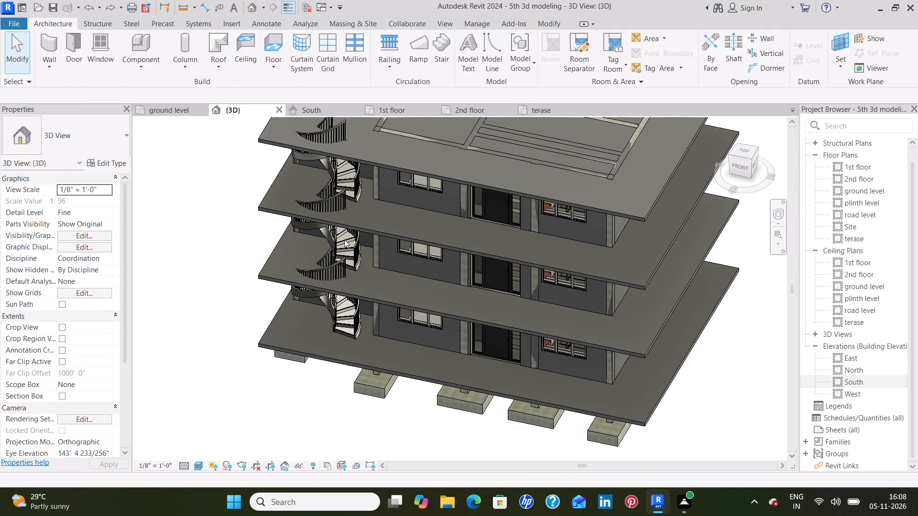
key(ctrl+z)
key(ctrl+z)
key(ctrl+z)
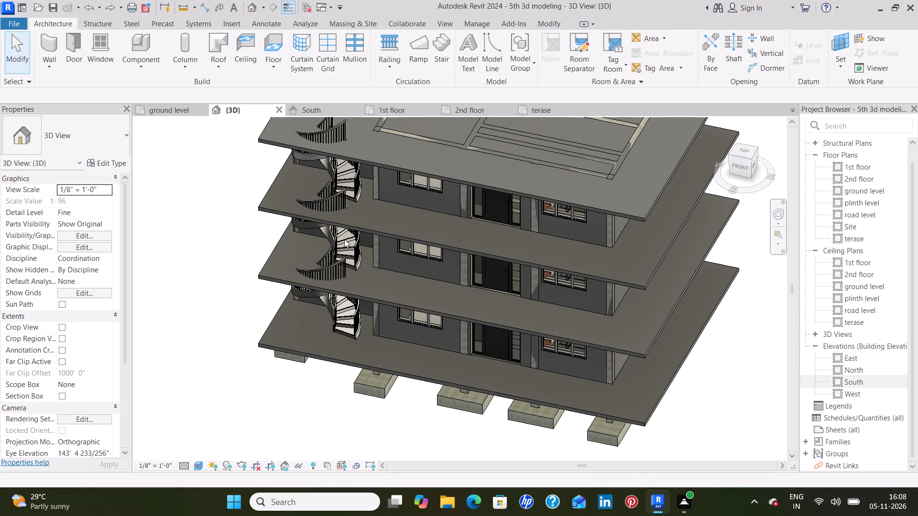
key(ctrl+z)
key(ctrl+z)
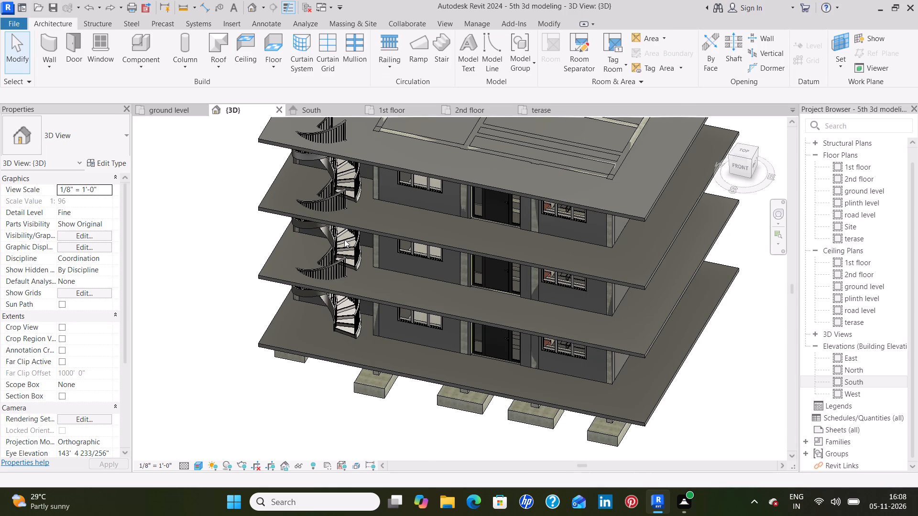
key(ctrl+z)
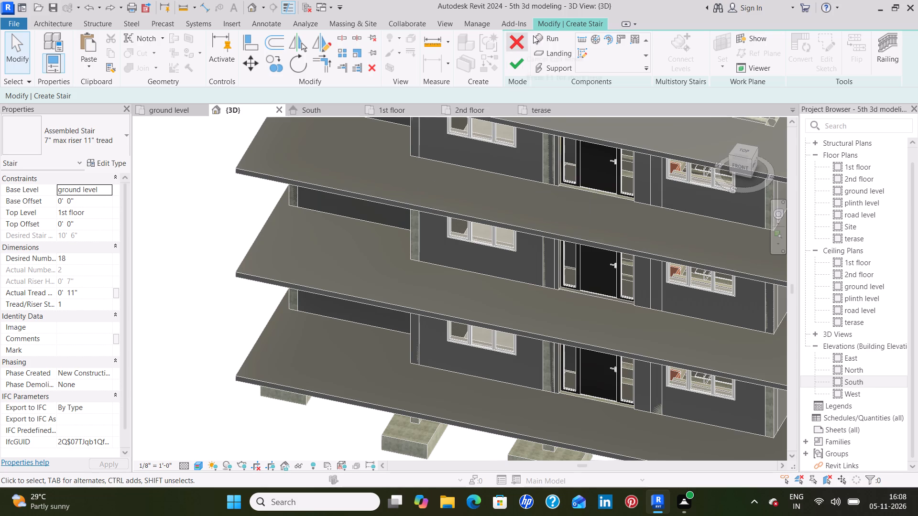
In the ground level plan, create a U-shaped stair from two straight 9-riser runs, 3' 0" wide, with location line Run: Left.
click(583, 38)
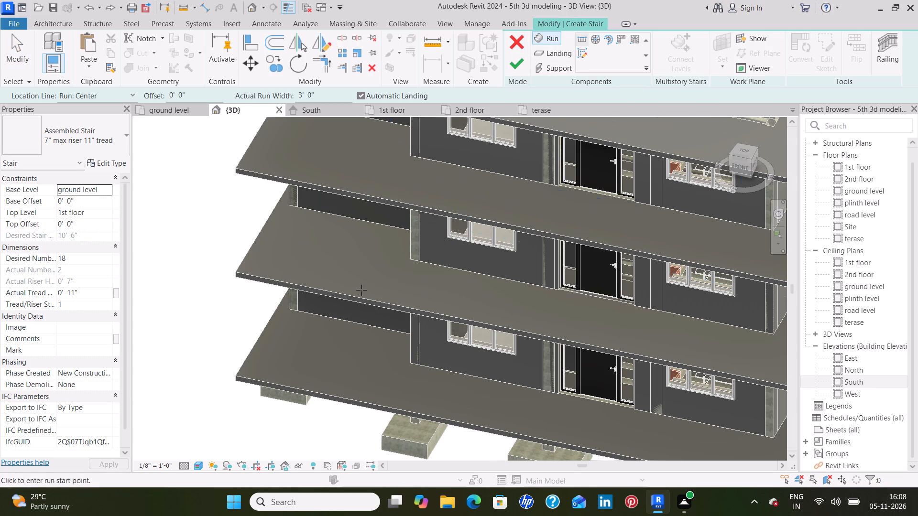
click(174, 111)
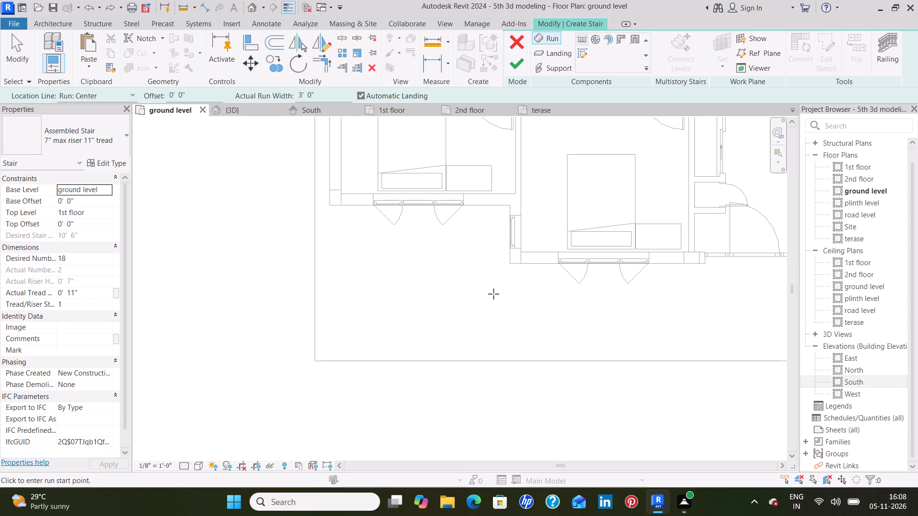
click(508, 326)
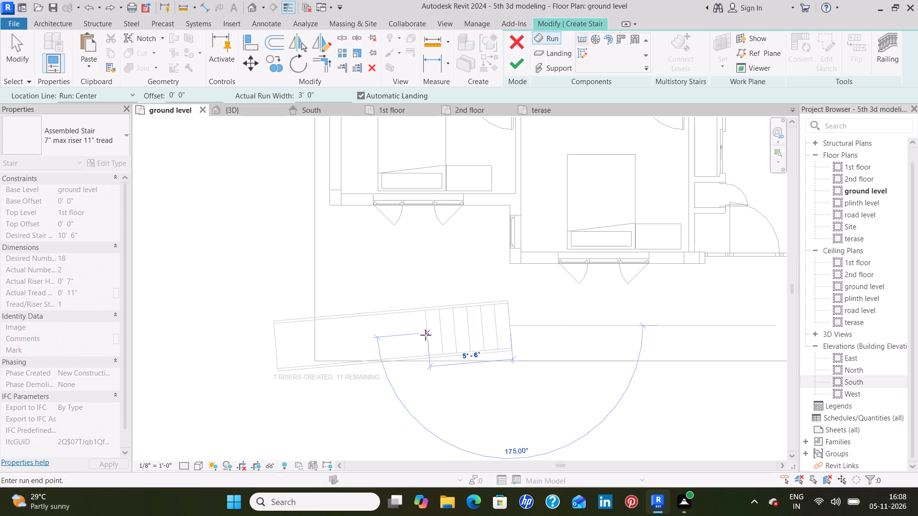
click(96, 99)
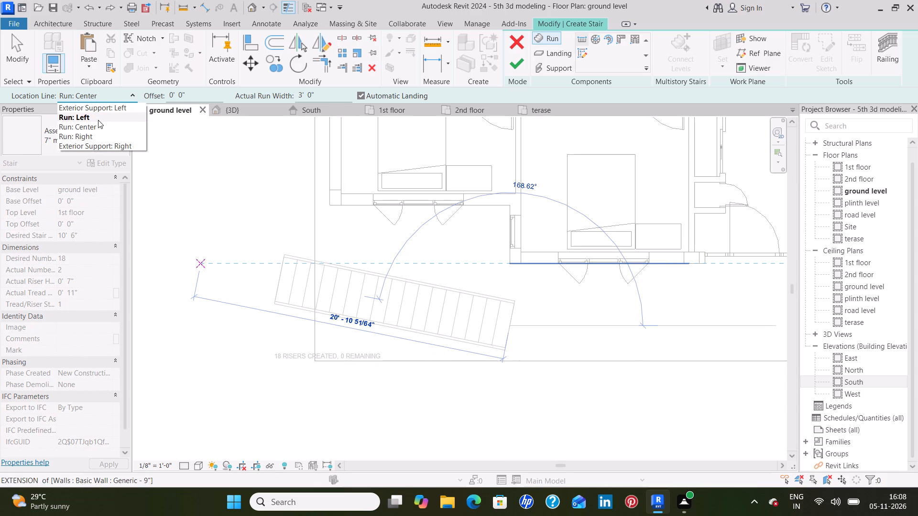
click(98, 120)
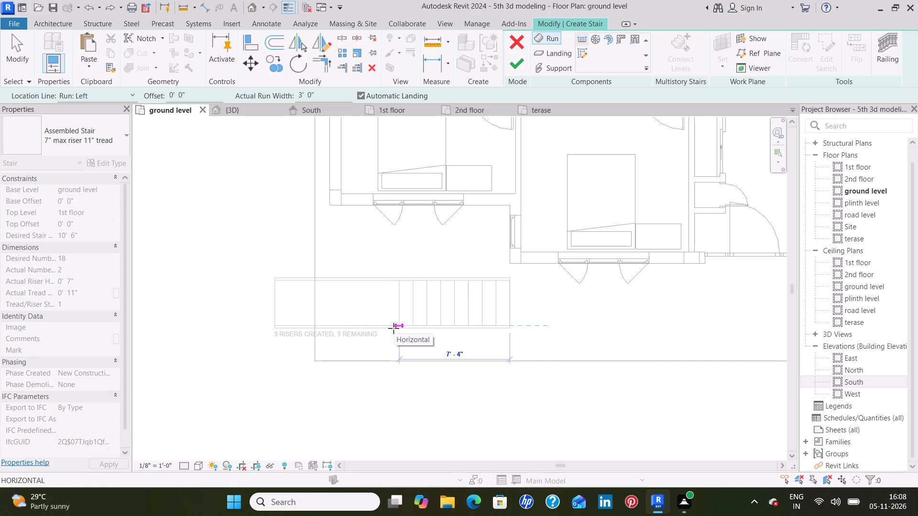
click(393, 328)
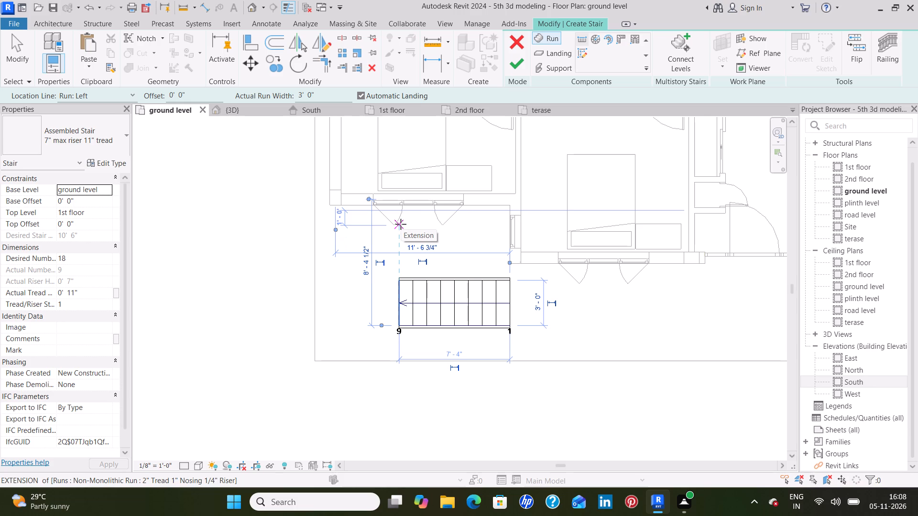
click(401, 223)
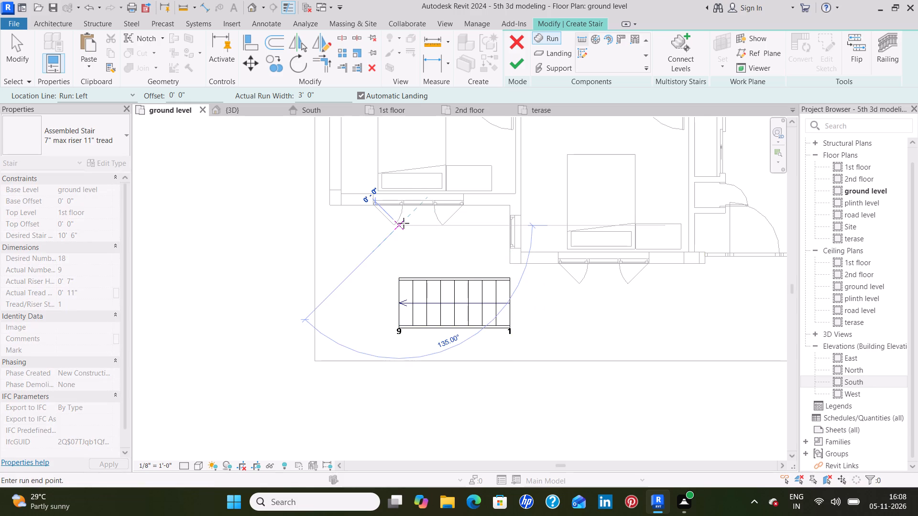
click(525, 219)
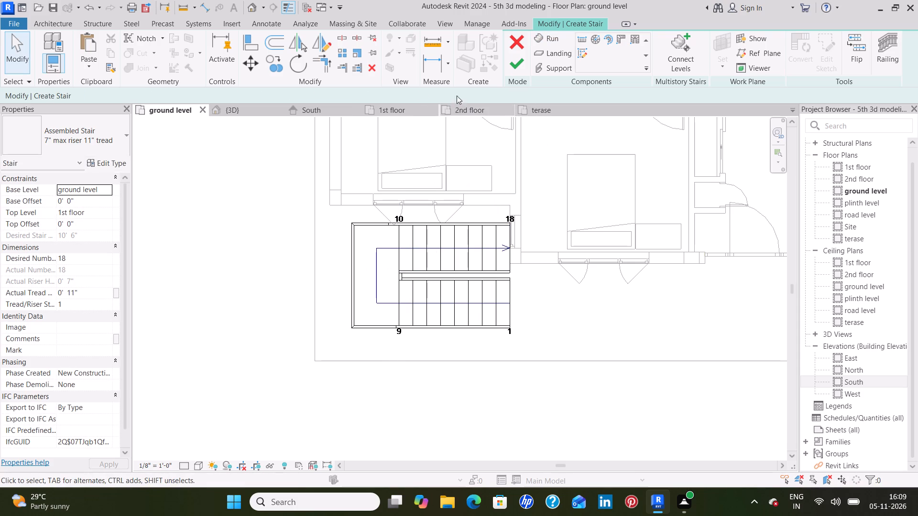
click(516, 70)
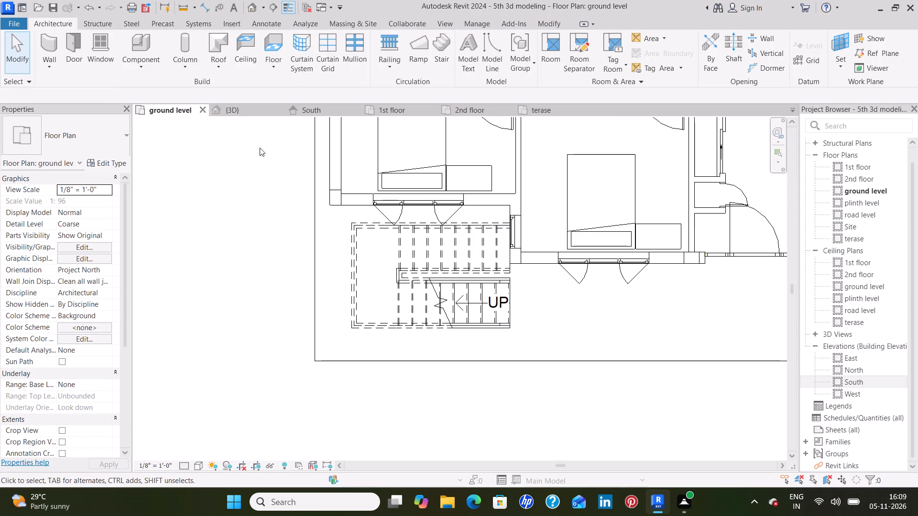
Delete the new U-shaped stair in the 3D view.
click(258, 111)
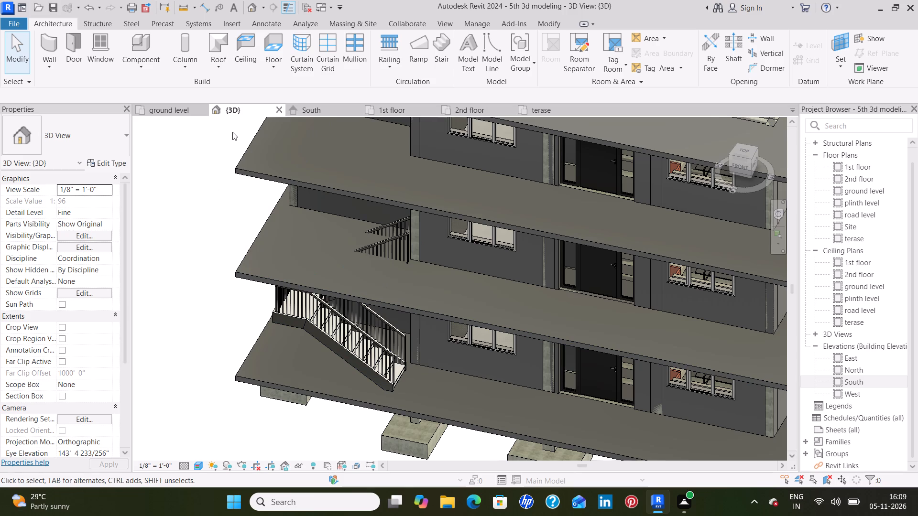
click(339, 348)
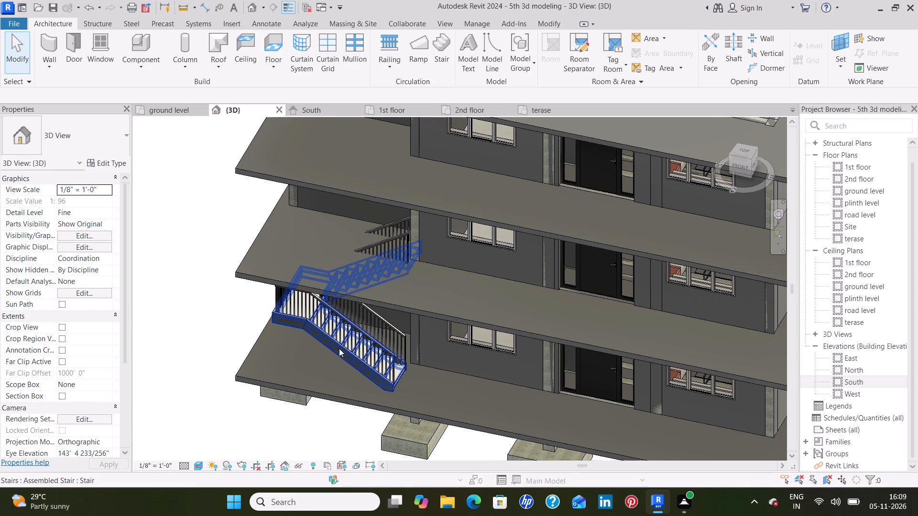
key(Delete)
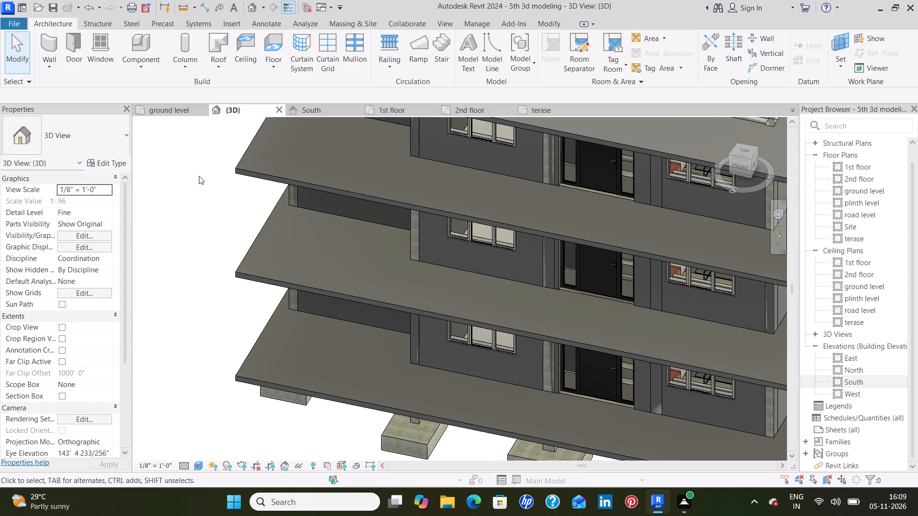
In the ground level plan, create a U-shaped stair with location line Run: Right, a 7-riser run along the recessed wall and a parallel 11-riser return run.
click(173, 110)
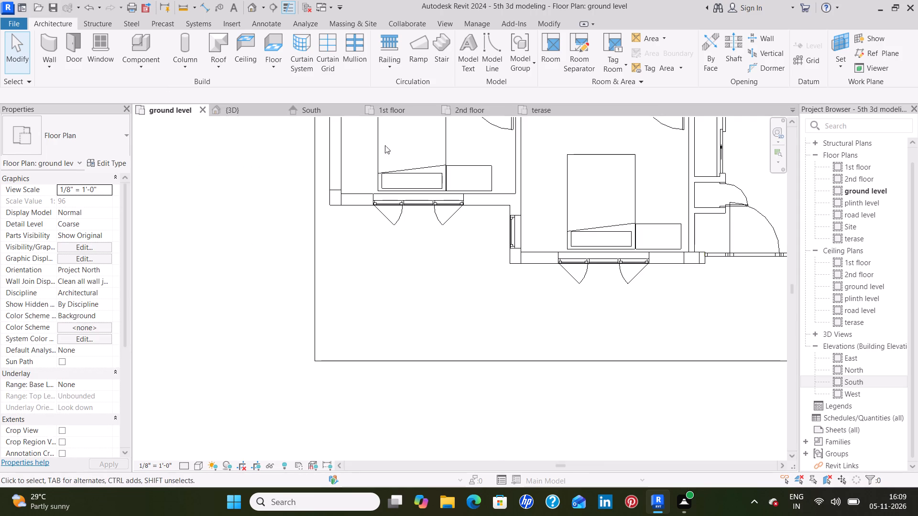
click(440, 42)
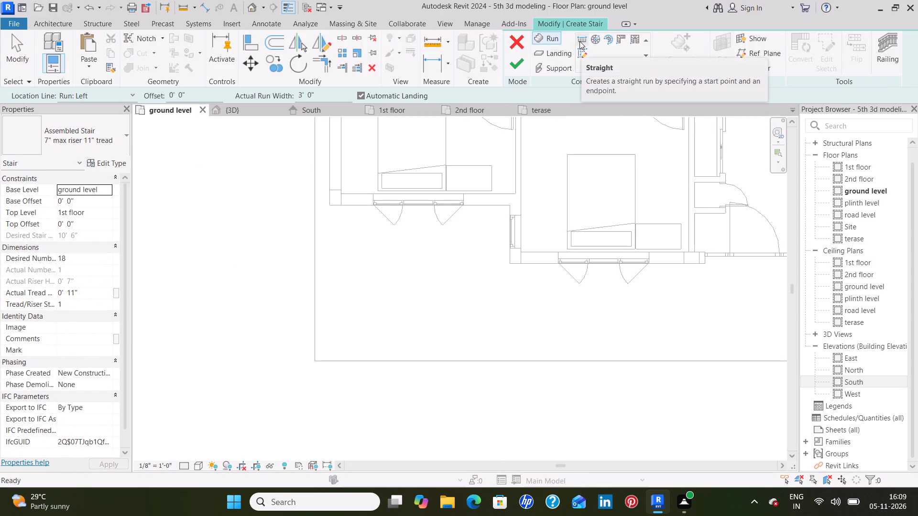
click(579, 41)
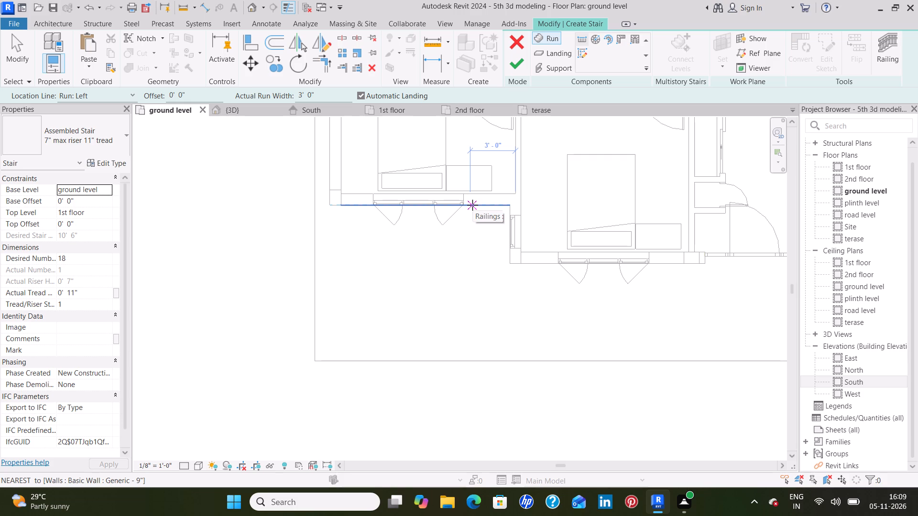
click(472, 205)
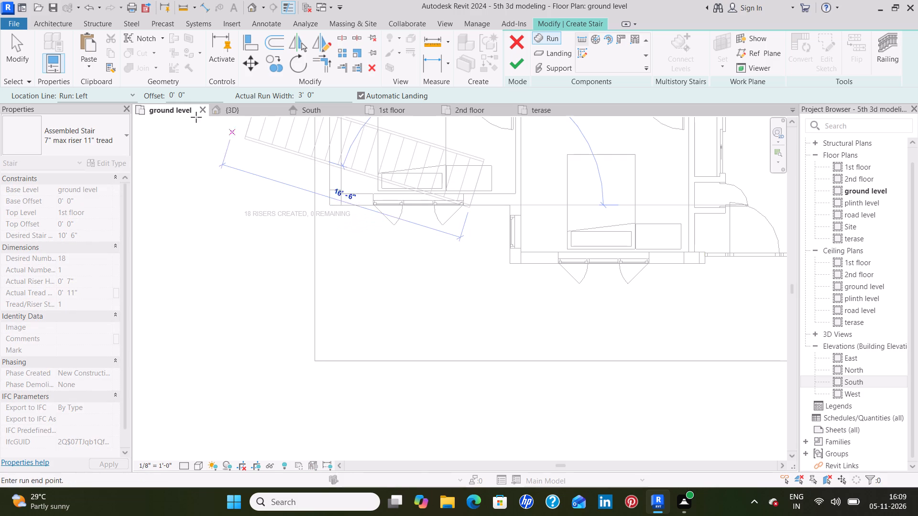
click(131, 95)
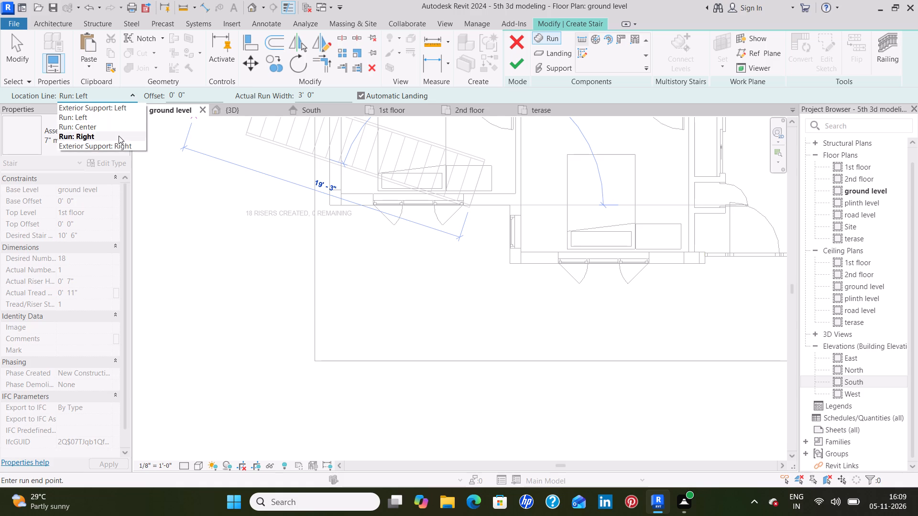
click(119, 136)
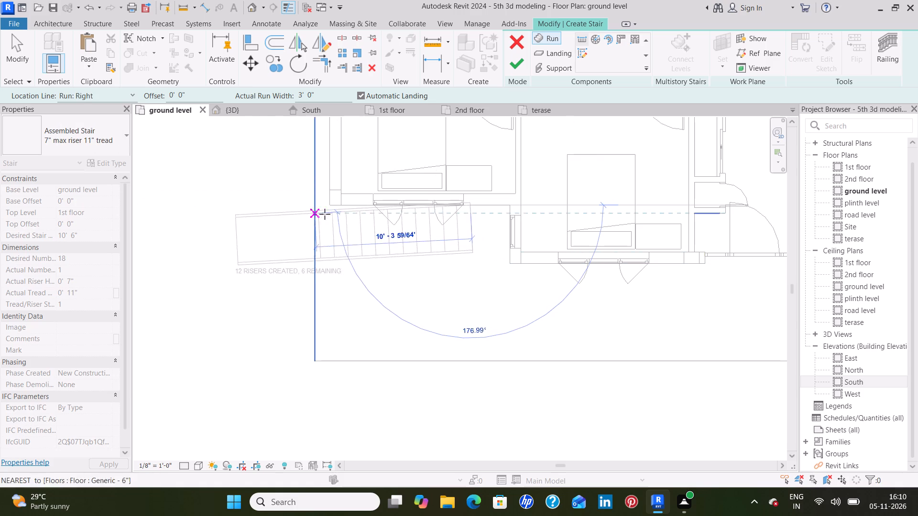
click(385, 206)
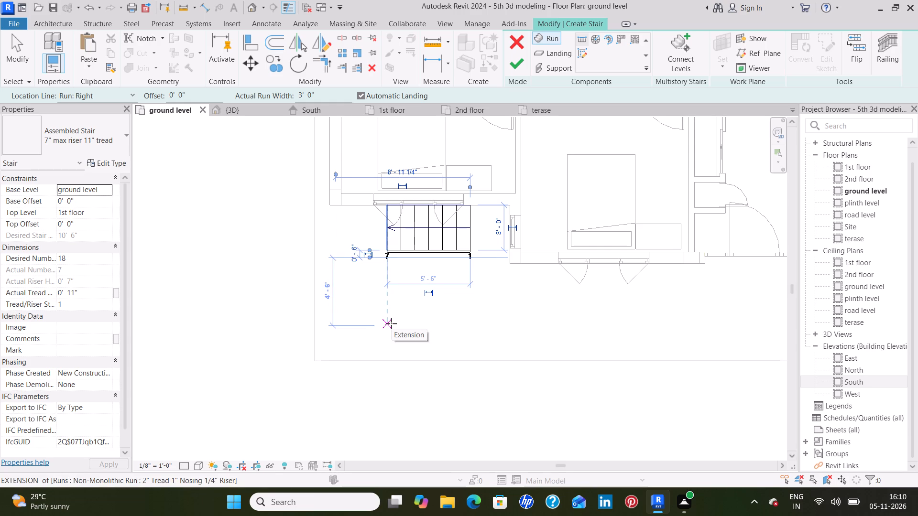
click(391, 324)
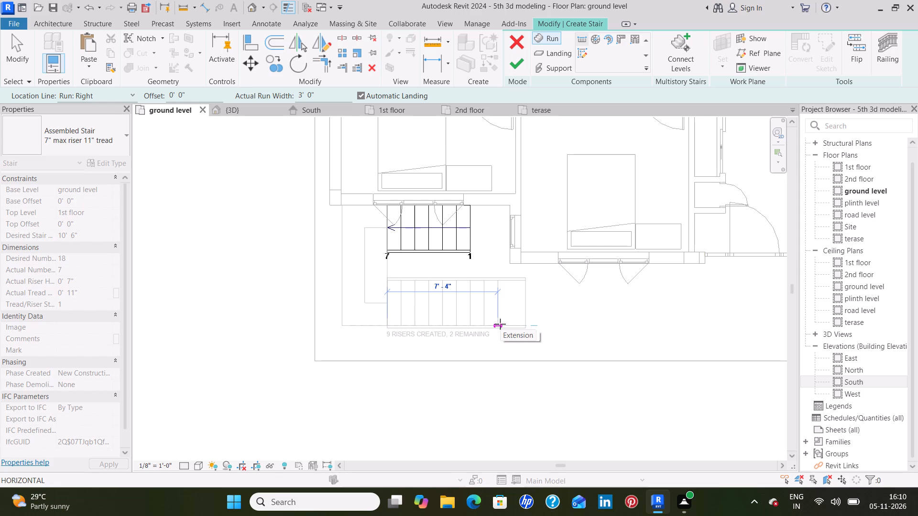
click(543, 324)
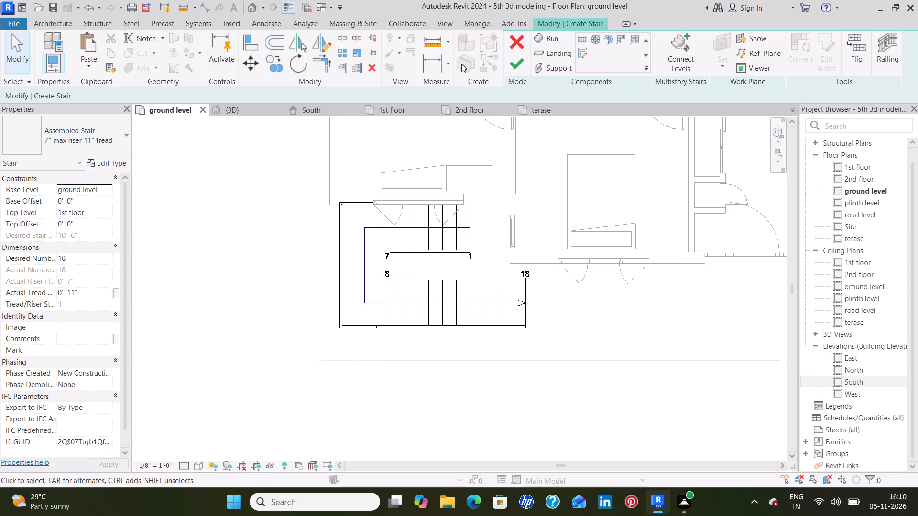
click(513, 64)
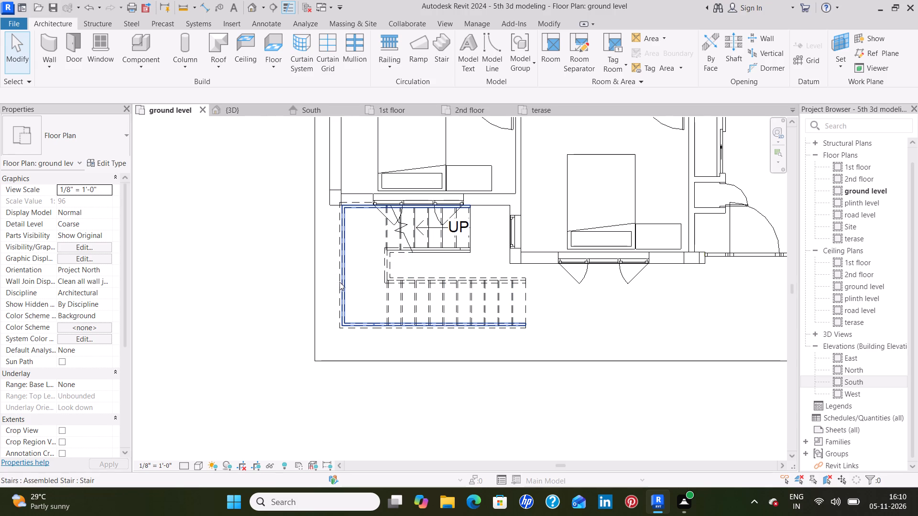
Nudge the new U-shaped stair three increments south in the ground level plan, away from the recessed wall.
click(334, 248)
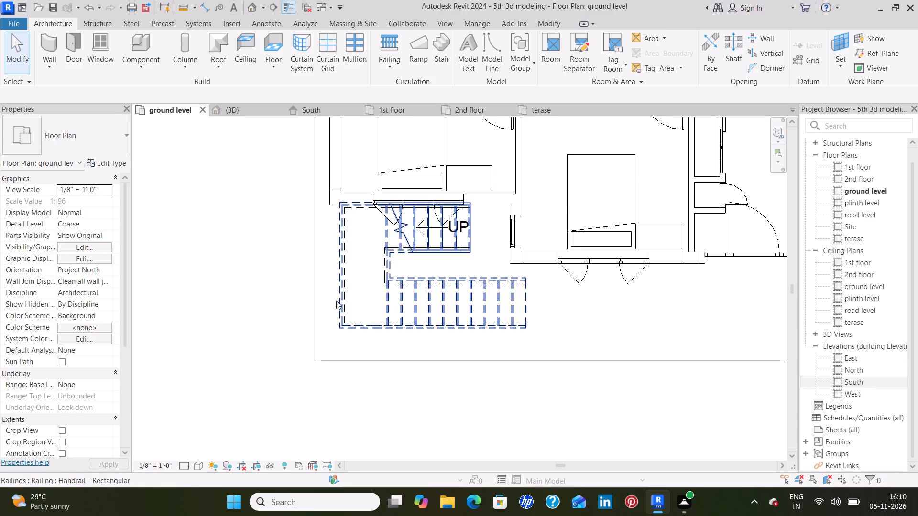
click(390, 290)
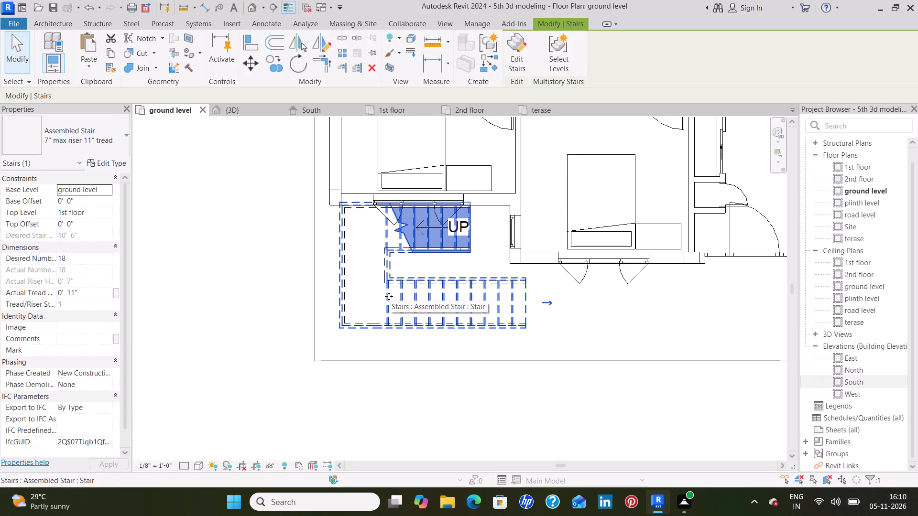
key(Down)
key(Down)
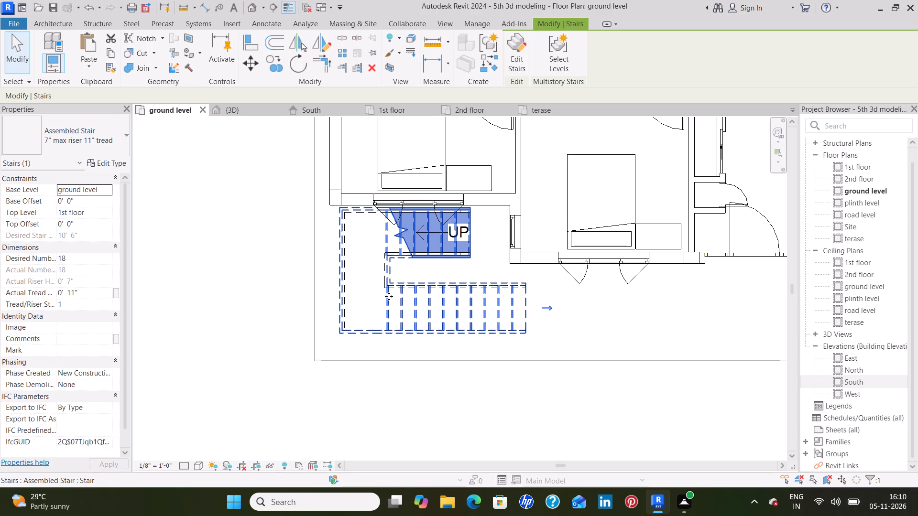
key(Down)
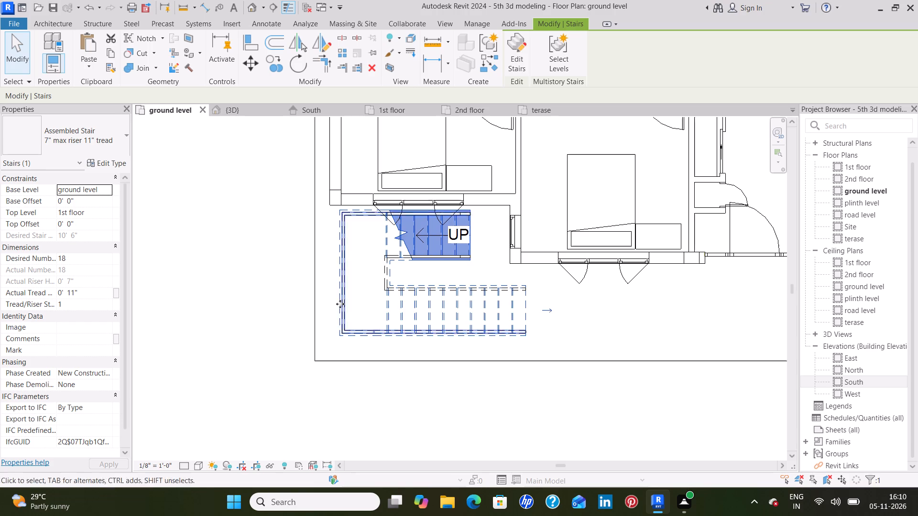
click(225, 180)
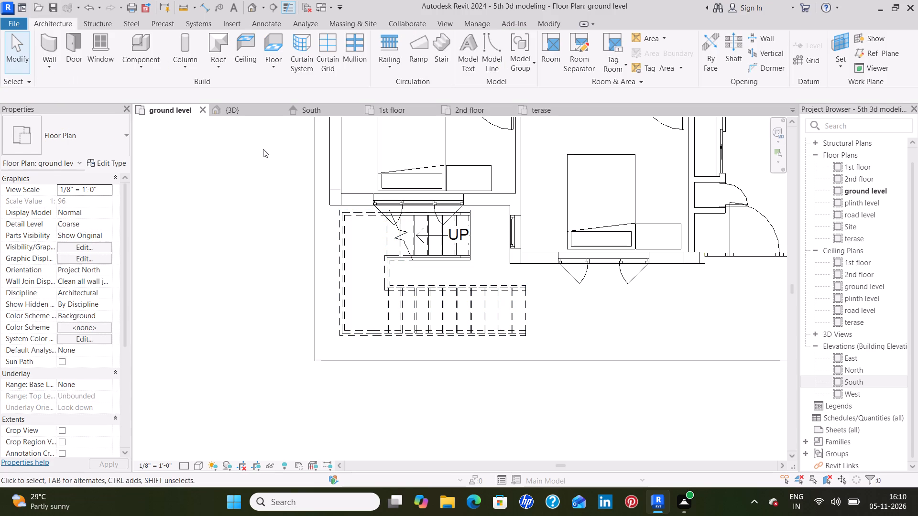
Open the 3D view to check the repositioned stair against the building.
click(246, 116)
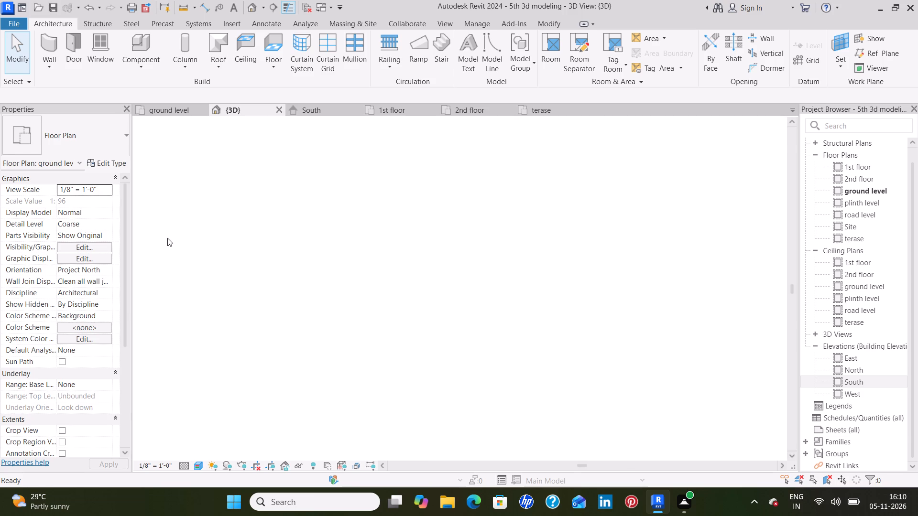
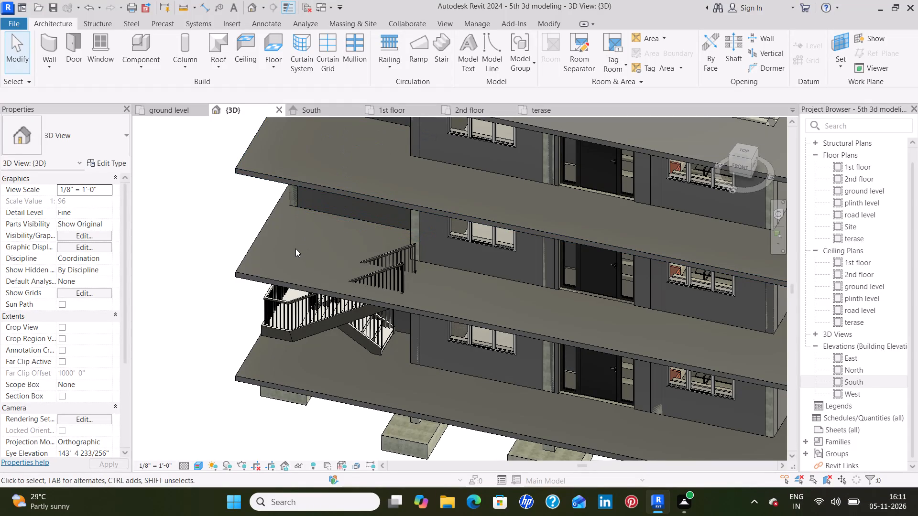
Examine the U-shaped stair from the side and front in 3D, checking its position against the slabs and walls.
shift+middle_drag(297, 250, 230, 219)
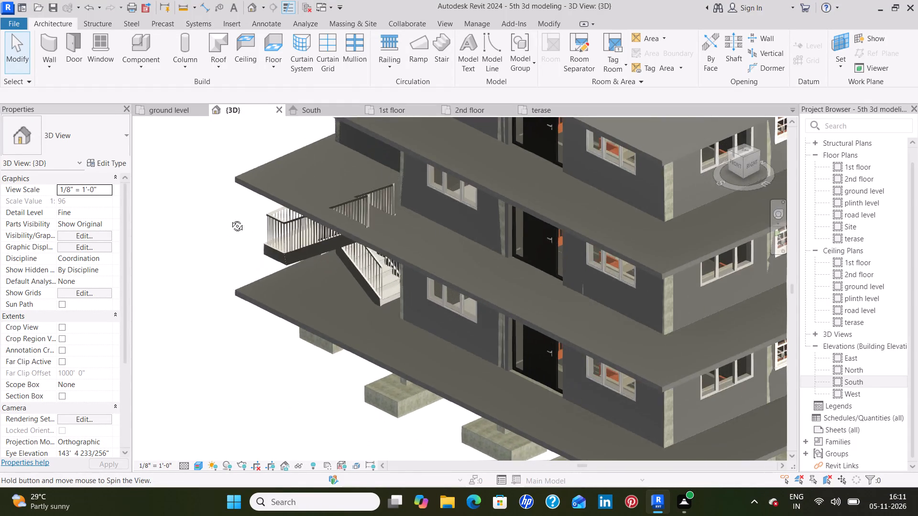
shift+middle_drag(230, 219, 194, 183)
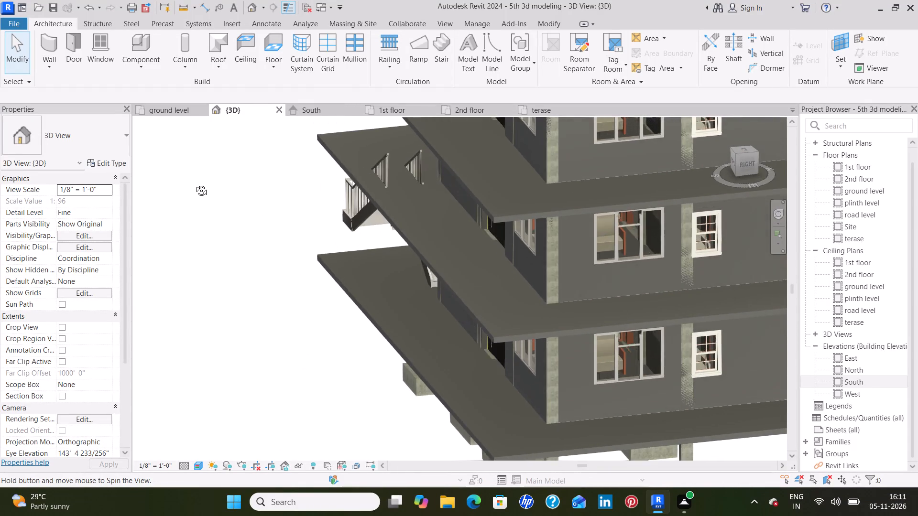
shift+middle_drag(194, 183, 196, 168)
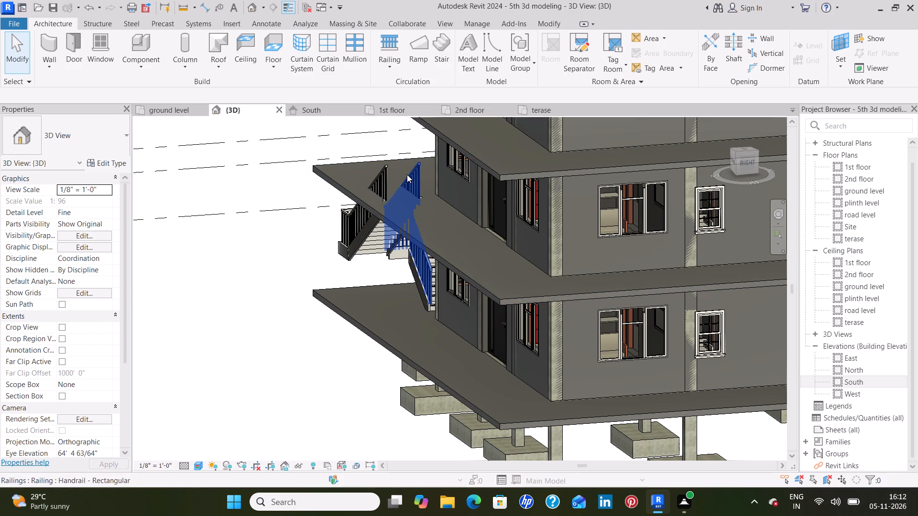
shift+middle_drag(428, 224, 536, 279)
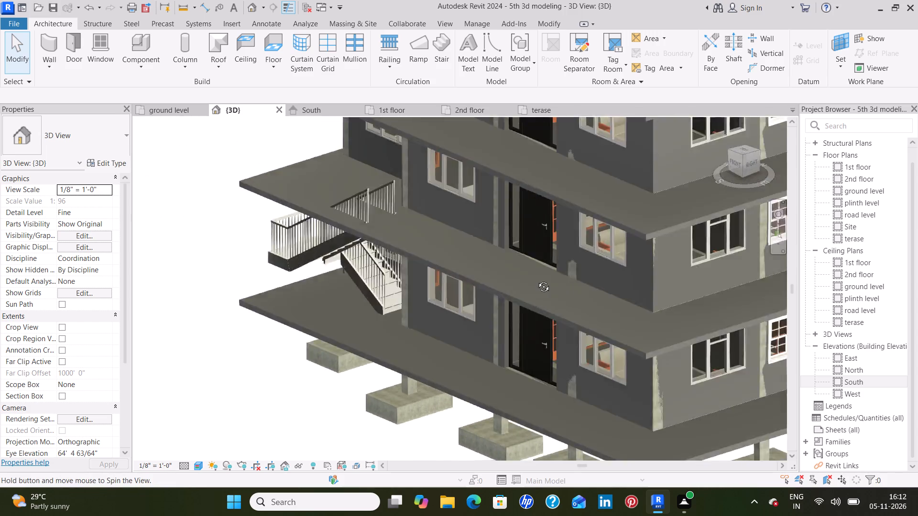
shift+middle_drag(536, 279, 590, 254)
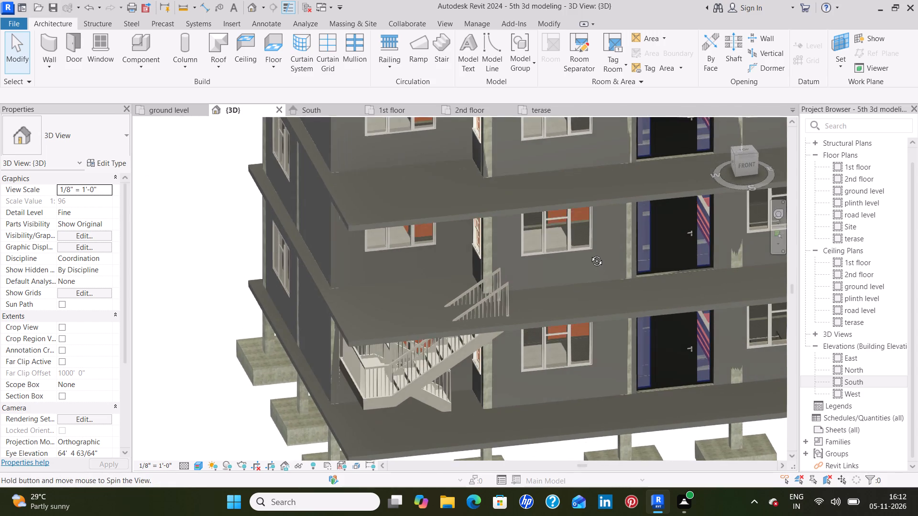
shift+middle_drag(590, 254, 581, 210)
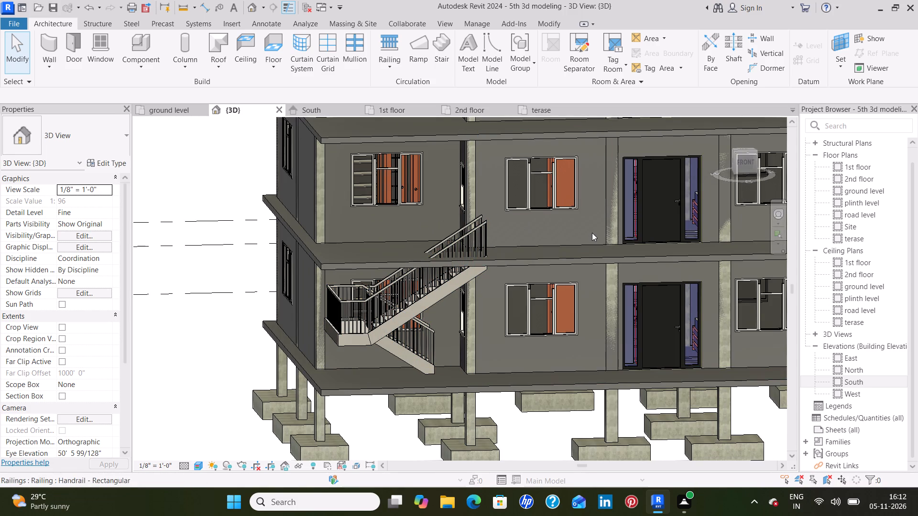
shift+middle_drag(592, 234, 399, 234)
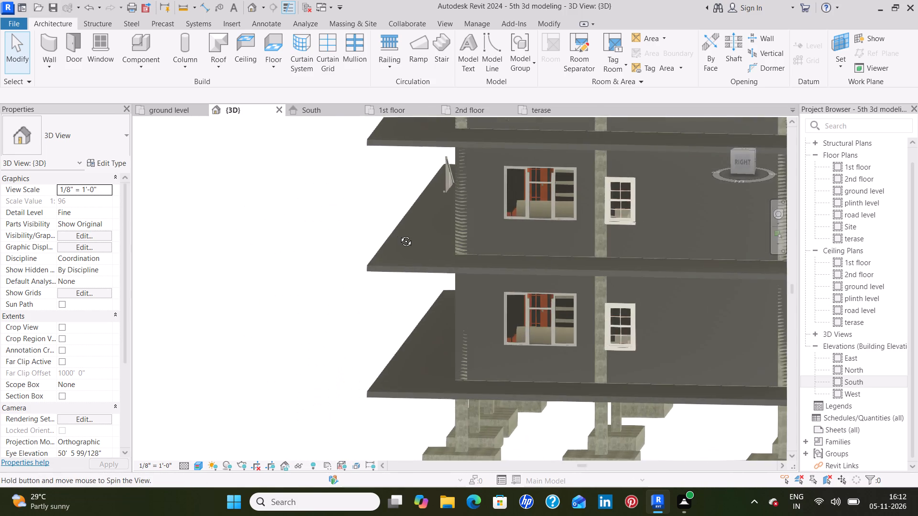
shift+middle_drag(399, 234, 427, 233)
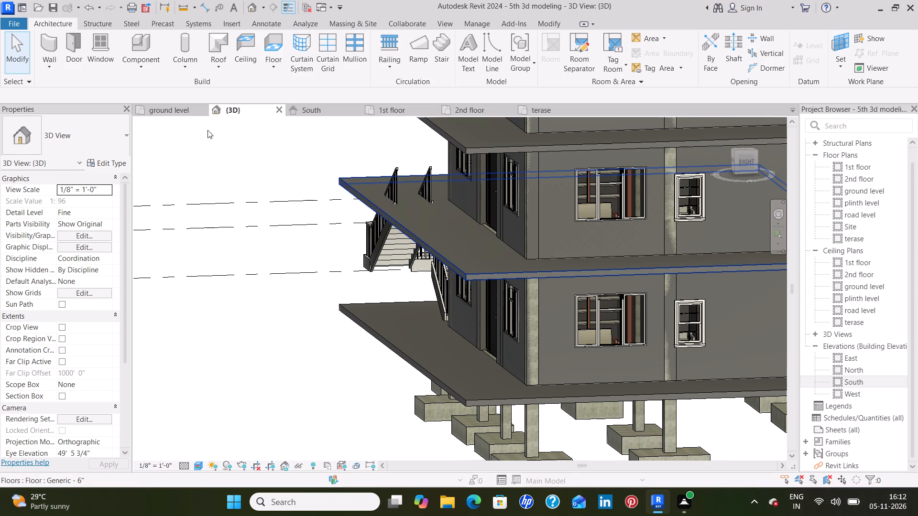
In the ground level plan, nudge the U-shaped stair six increments south and five increments west, towards the slab corner.
click(180, 105)
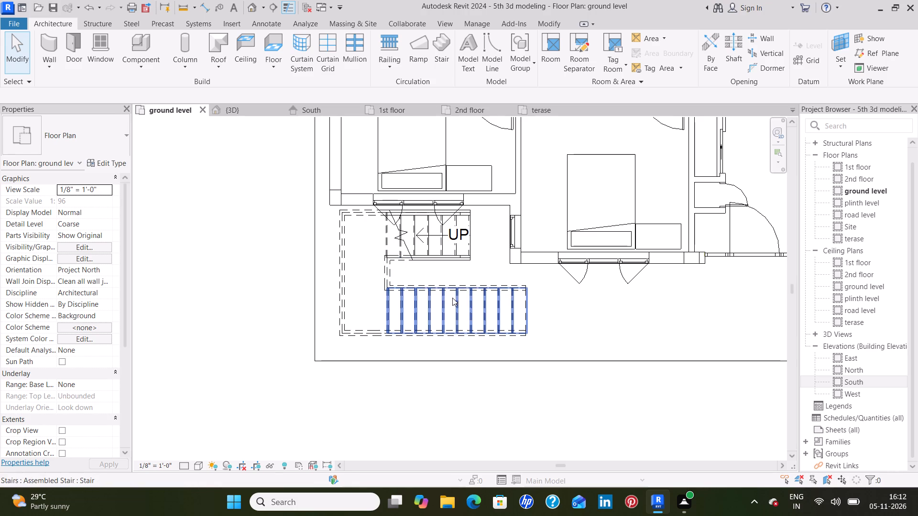
click(456, 304)
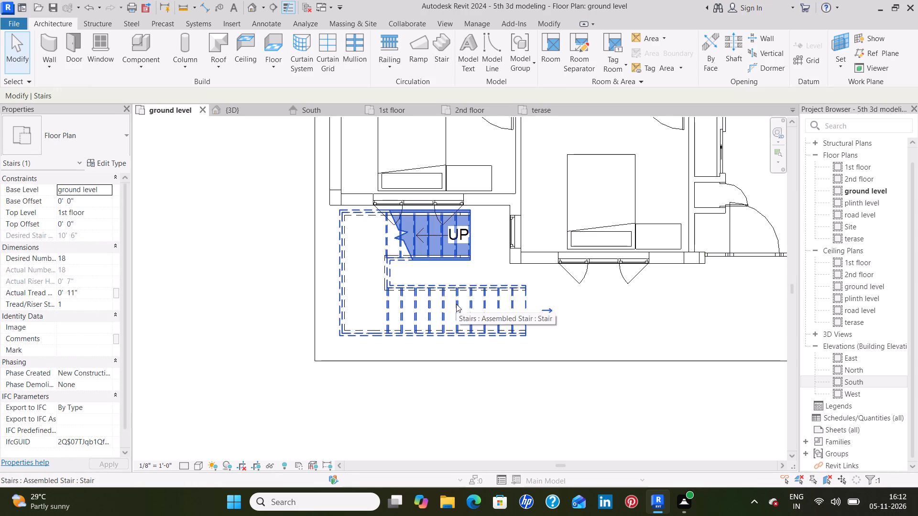
key(Down)
key(Down)
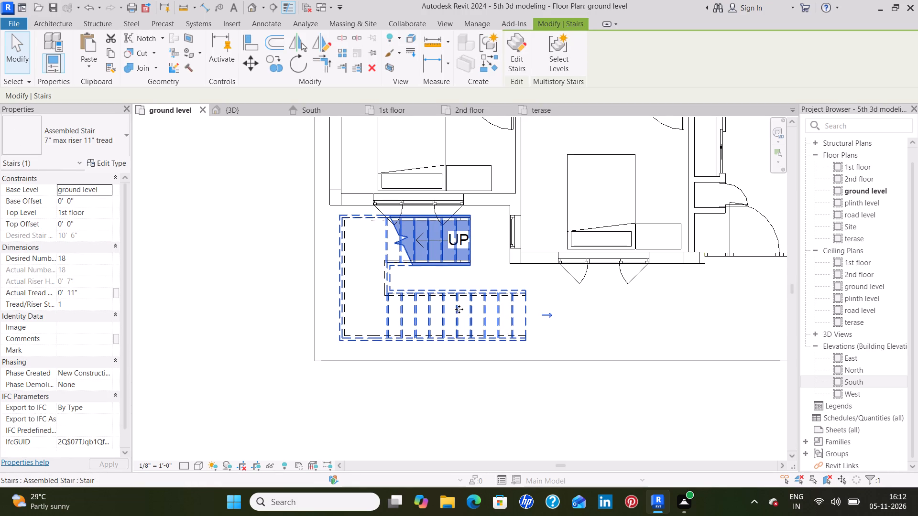
key(Down)
key(Down)
key(Down)
key(Down)
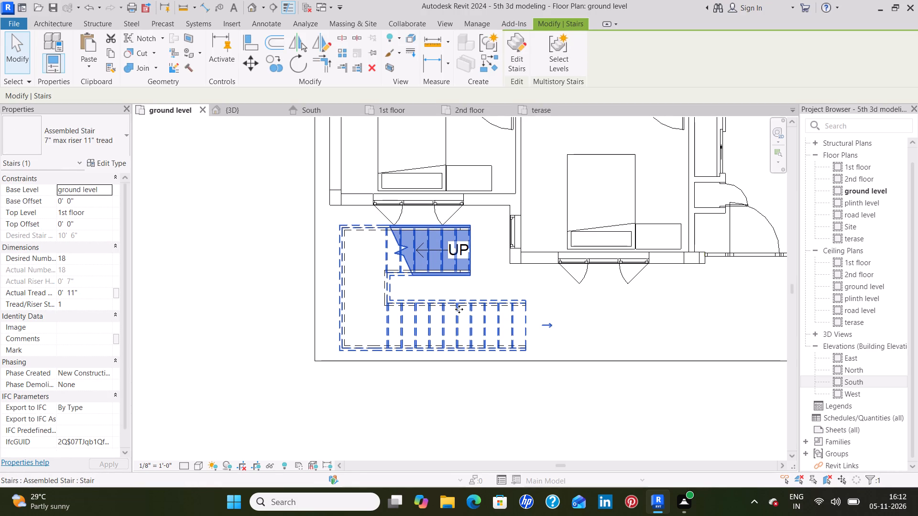
key(Left)
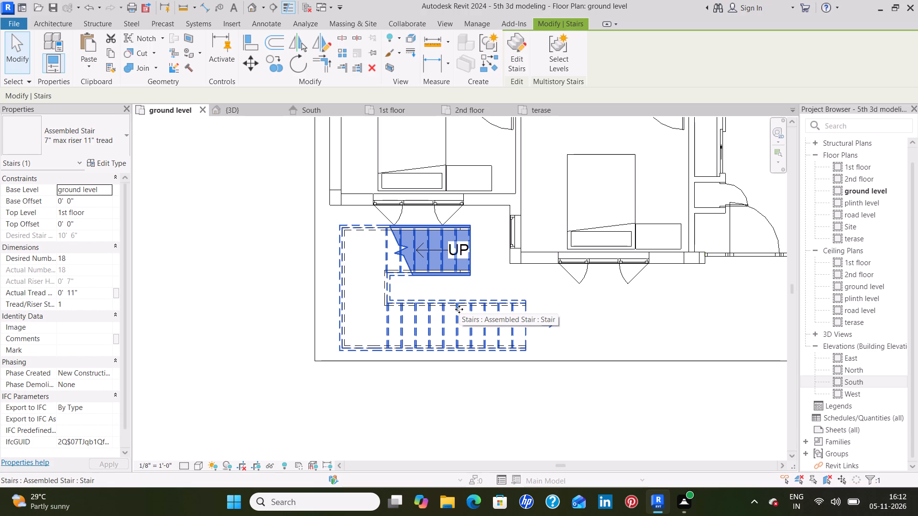
key(Left)
key(Left)
key(Left)
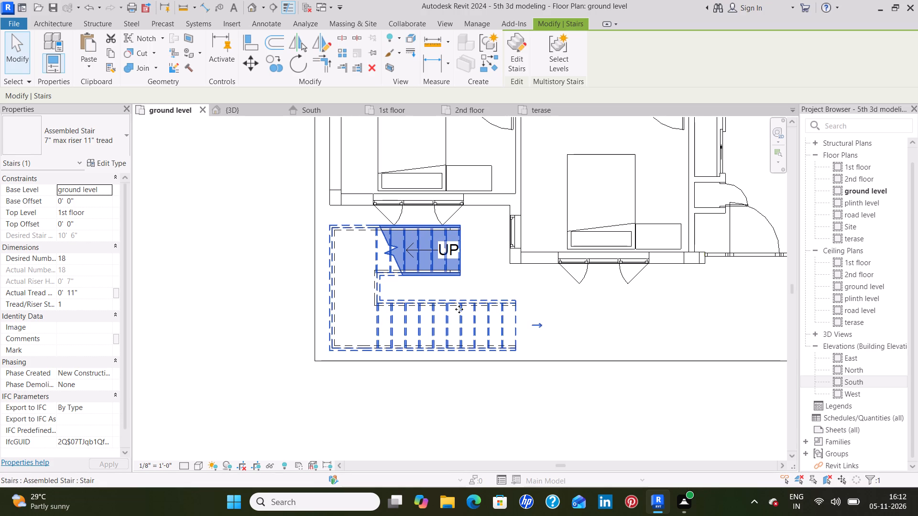
key(Left)
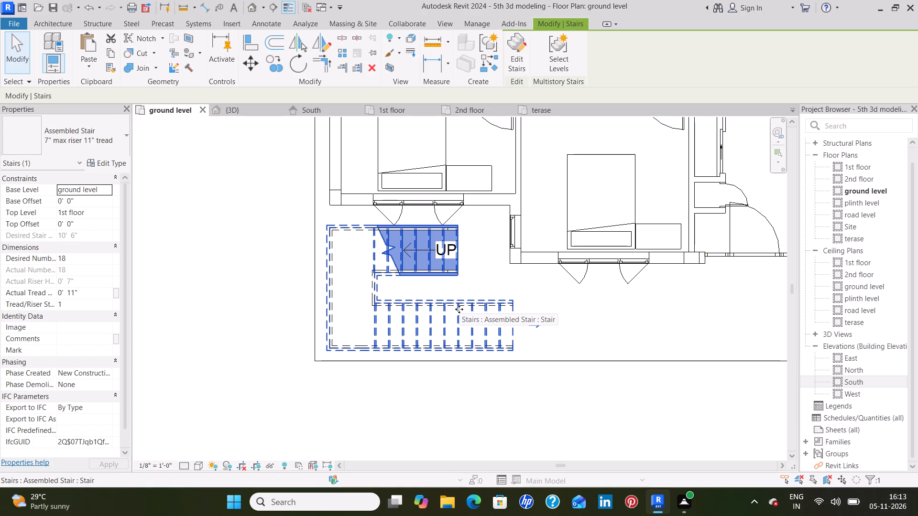
click(584, 326)
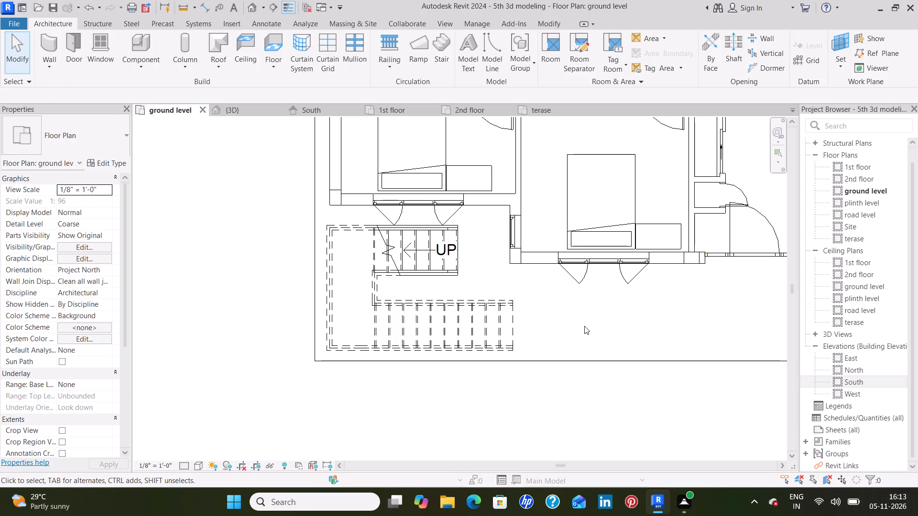
Return to the 3D view and check the shifted stair from the side and front of the building.
click(252, 109)
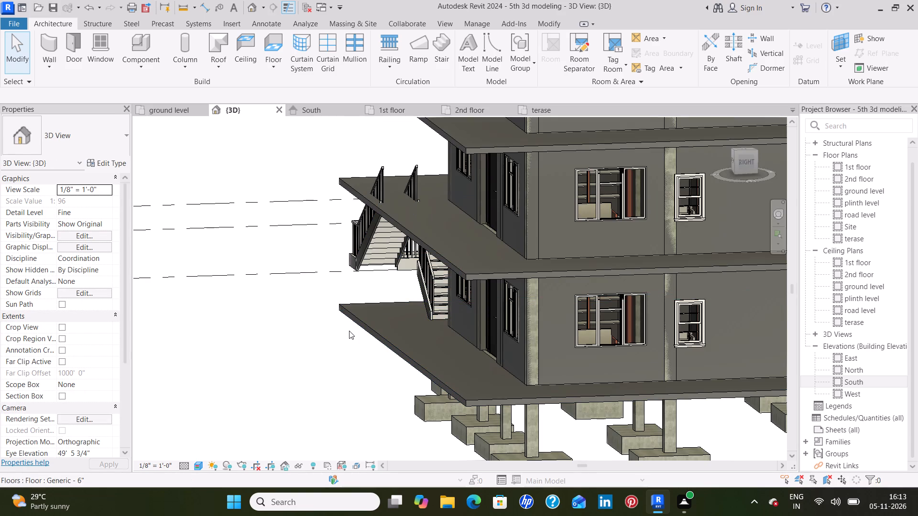
middle_drag(347, 331, 436, 343)
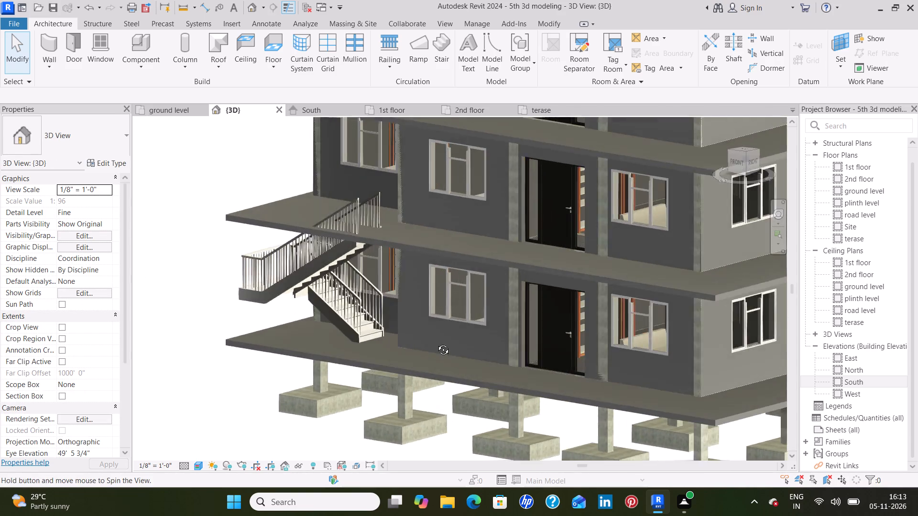
middle_drag(436, 343, 408, 353)
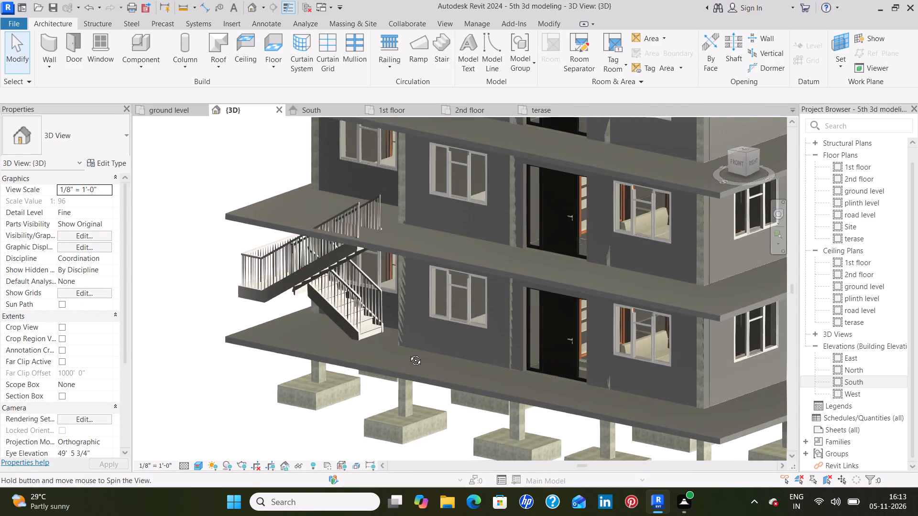
middle_drag(408, 353, 502, 338)
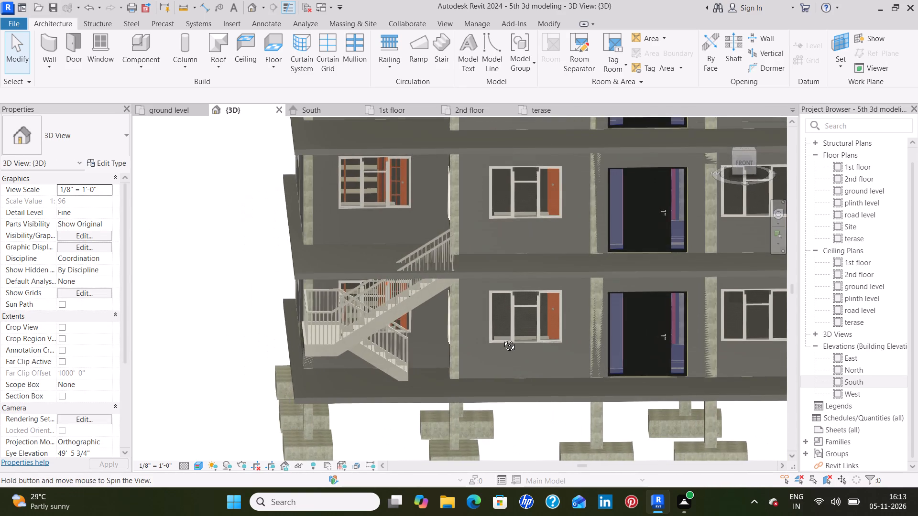
middle_drag(502, 338, 497, 313)
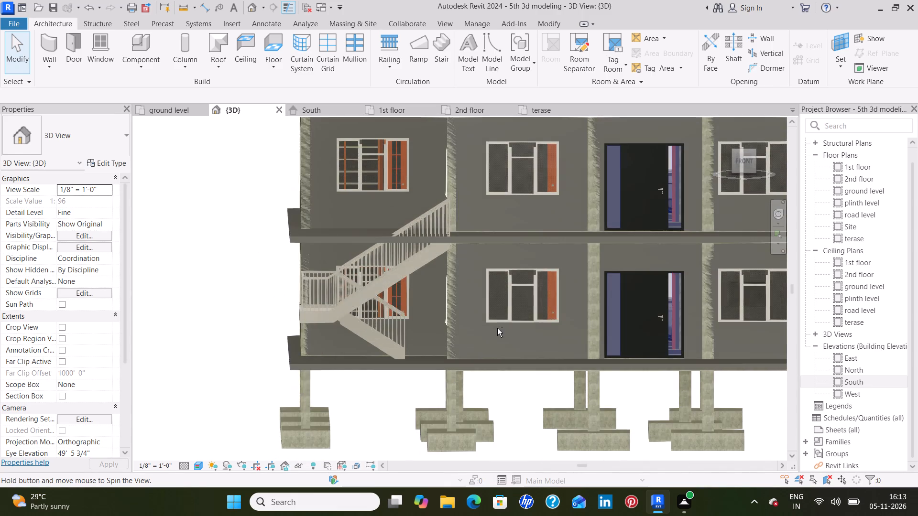
shift+middle_drag(497, 337, 493, 350)
shift+middle_click(493, 350)
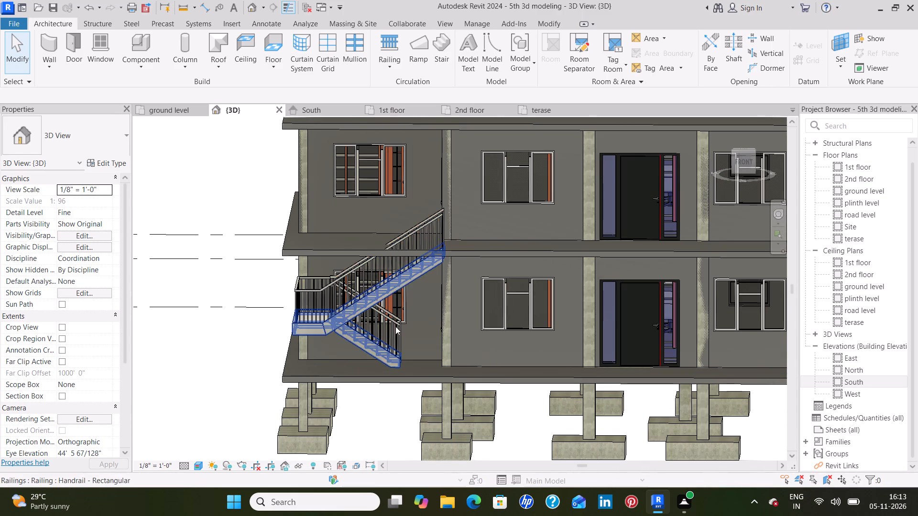
Copy the U-shaped stair with both railings and paste it aligned to the 1st floor and 2nd floor levels.
click(386, 352)
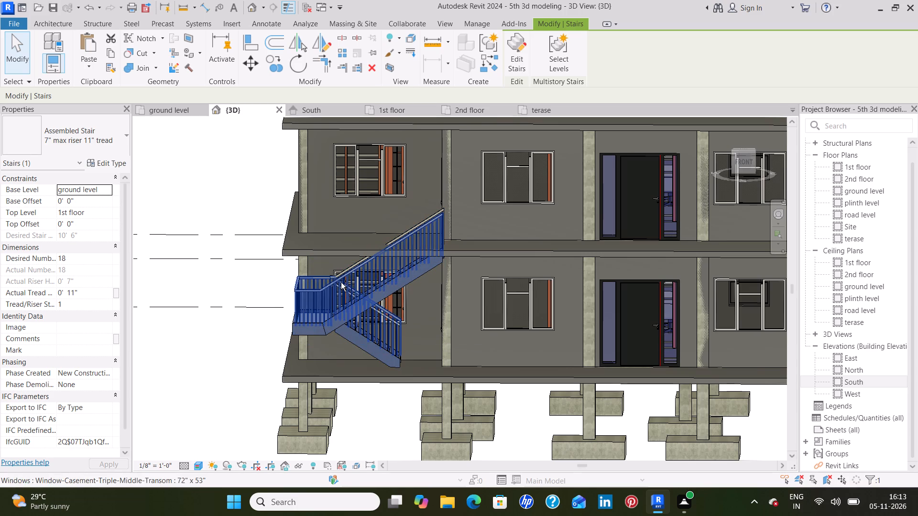
ctrl+click(316, 294)
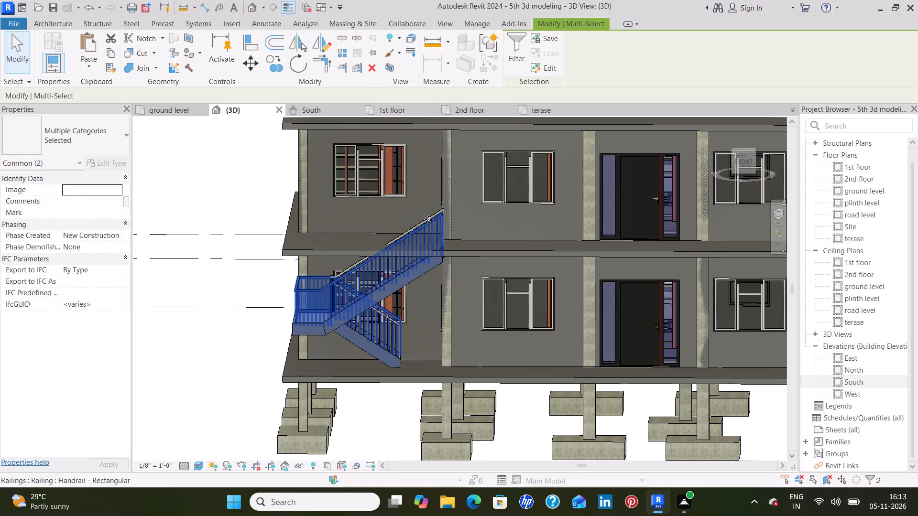
scroll(428, 219, up, 10)
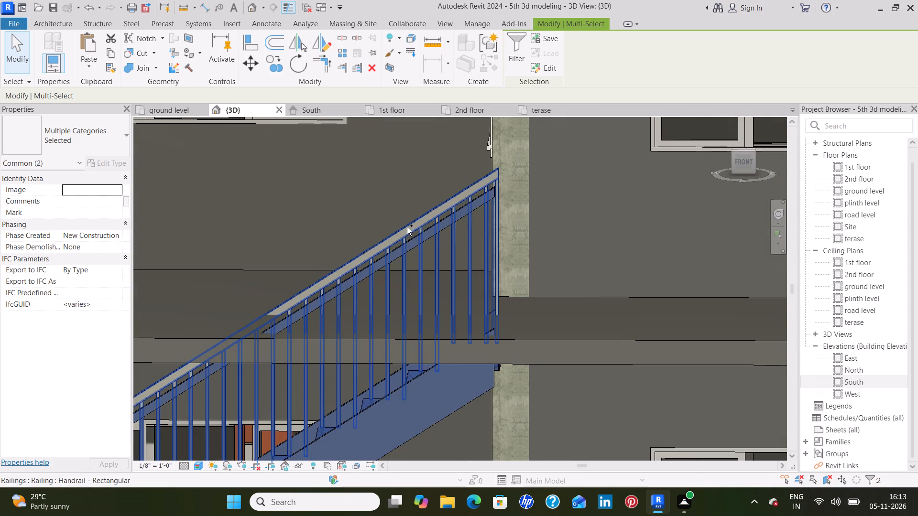
ctrl+click(407, 227)
scroll(370, 301, down, 4)
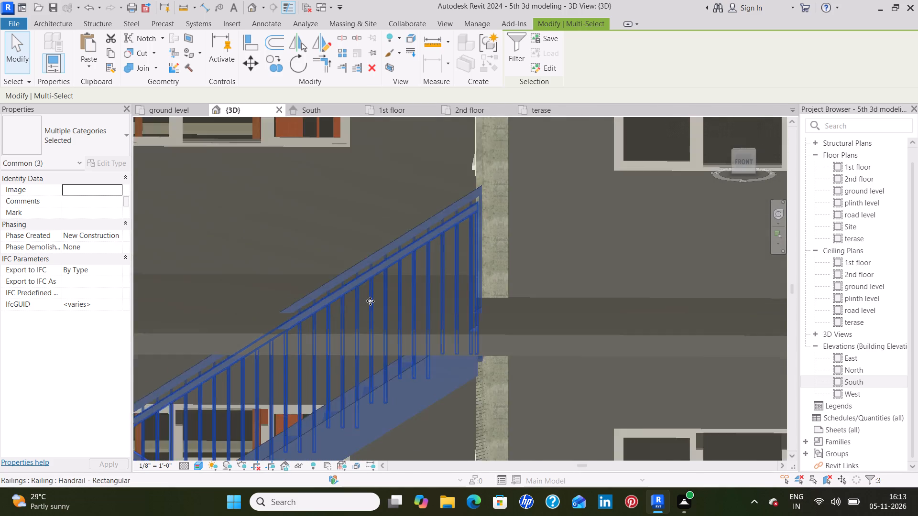
scroll(370, 301, down, 3)
scroll(453, 278, down, 4)
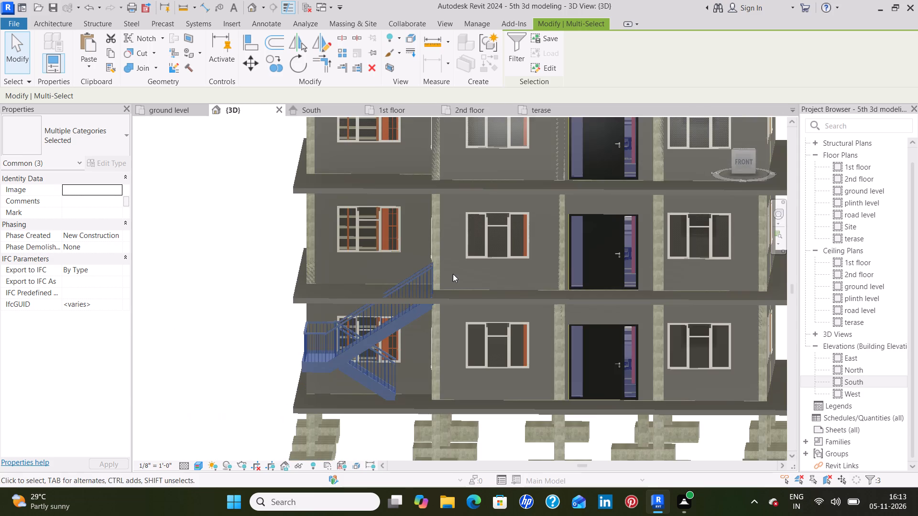
click(110, 55)
click(87, 65)
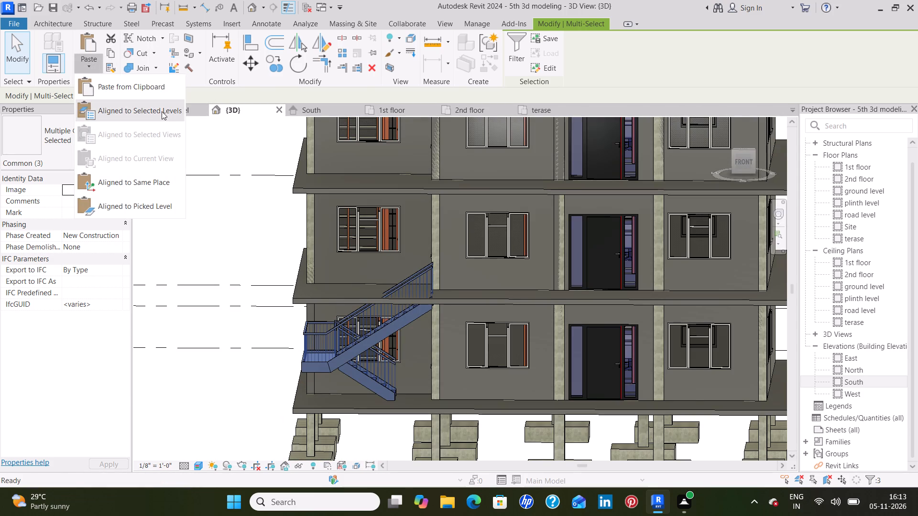
click(162, 111)
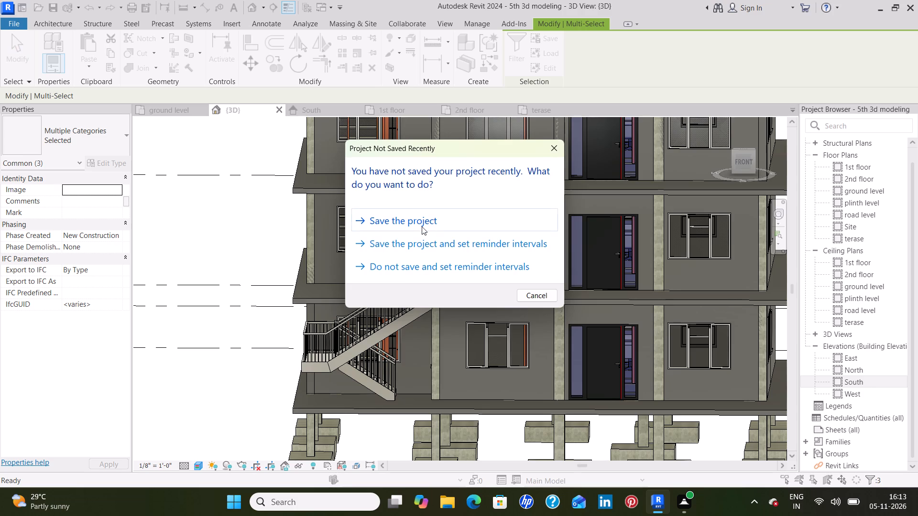
click(556, 149)
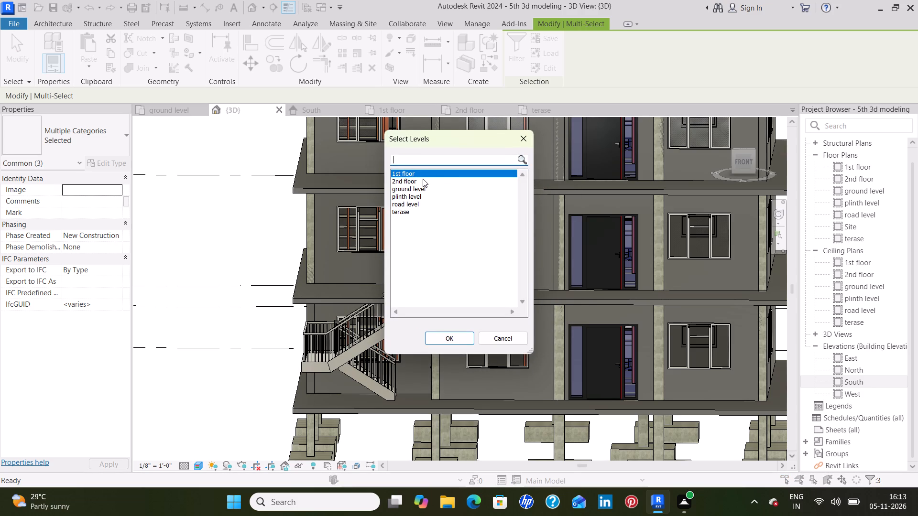
ctrl+click(423, 179)
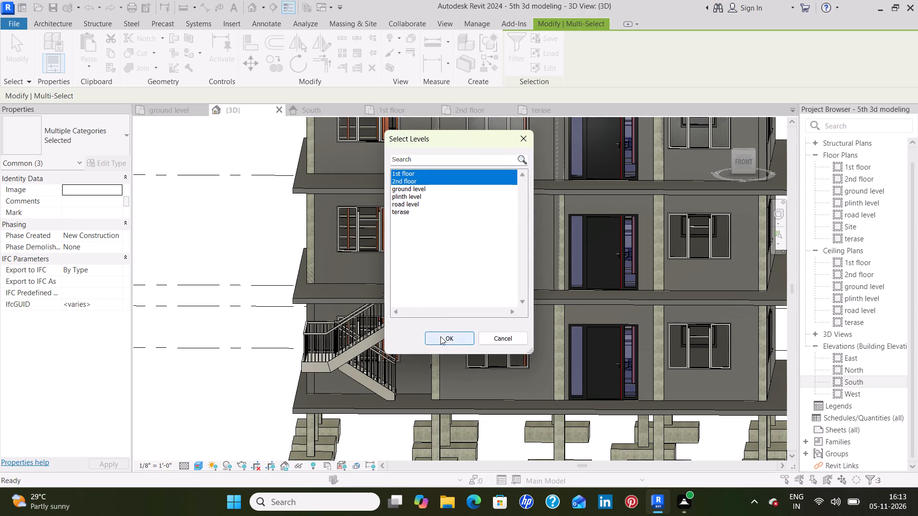
click(440, 336)
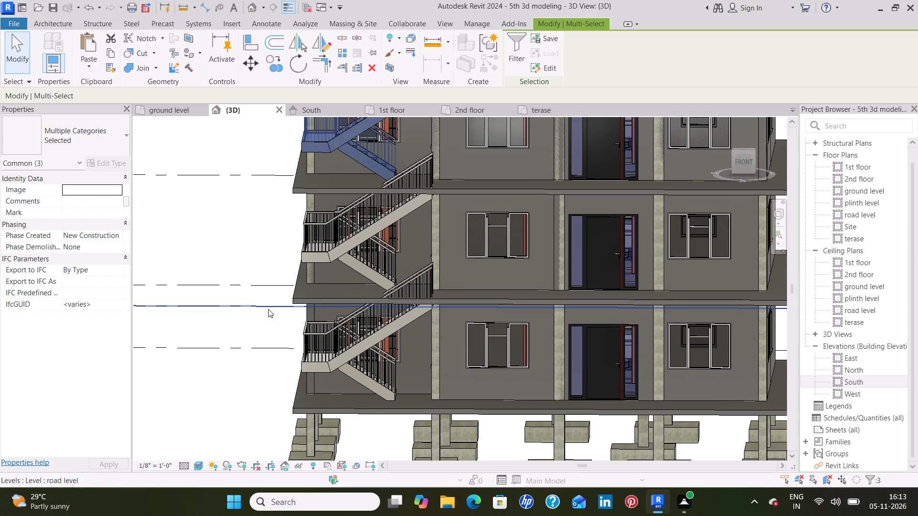
click(219, 225)
In the 1st floor plan, open the boundary of the 1st floor slab beneath the U-shaped stair for editing.
scroll(219, 225, down, 4)
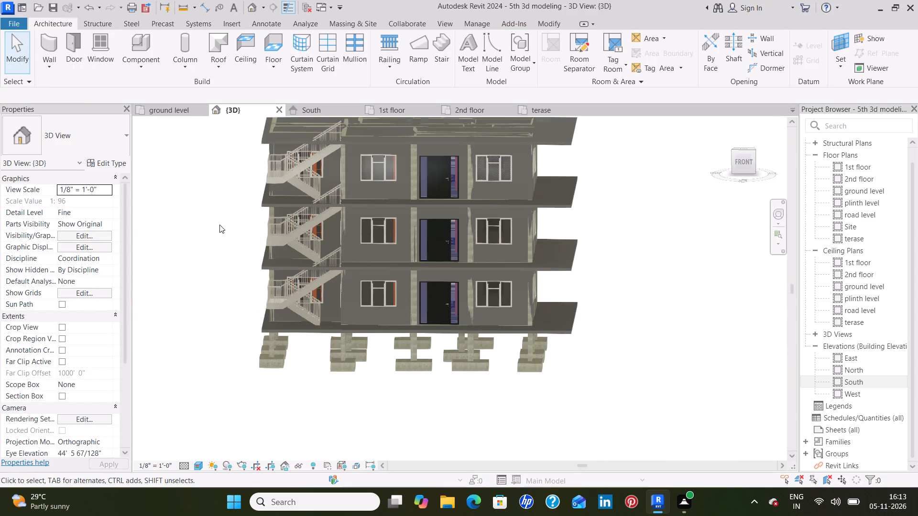
scroll(219, 222, down, 1)
middle_drag(190, 178, 271, 160)
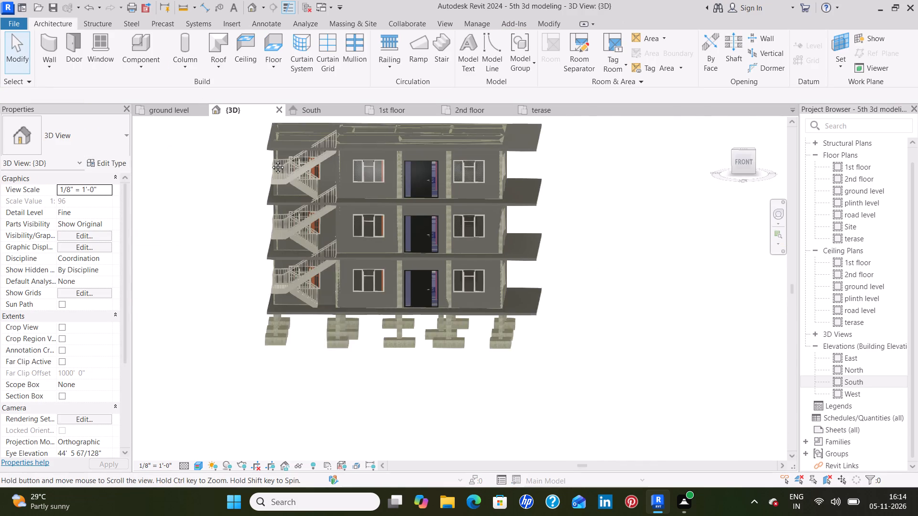
middle_drag(271, 160, 272, 160)
middle_drag(288, 213, 288, 211)
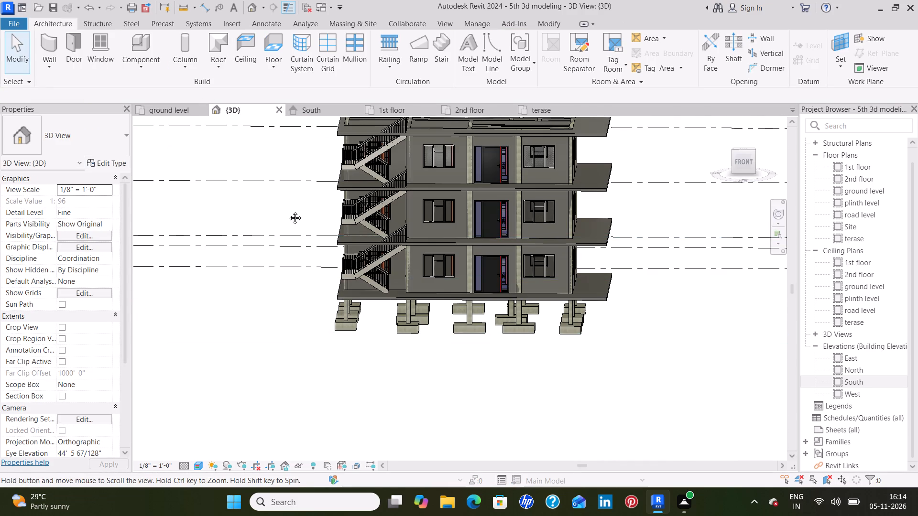
middle_drag(288, 211, 288, 194)
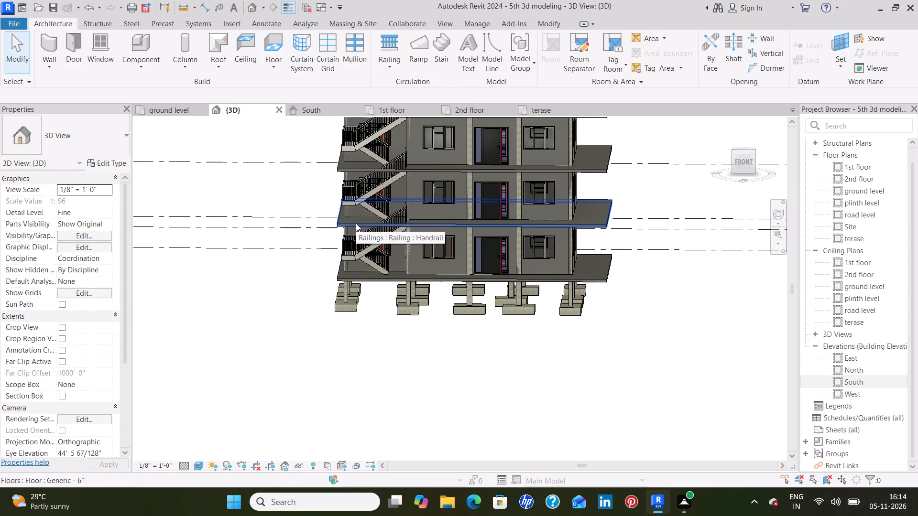
click(419, 113)
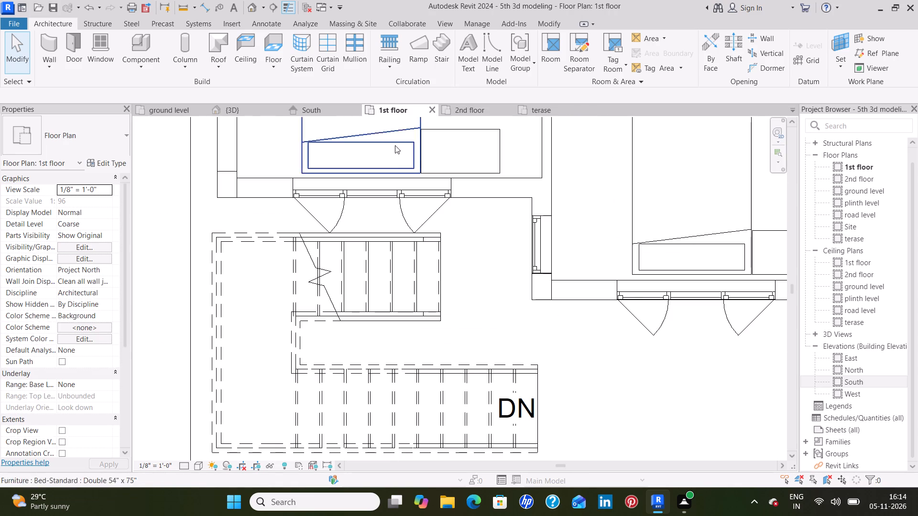
middle_drag(478, 329, 492, 258)
scroll(492, 254, down, 2)
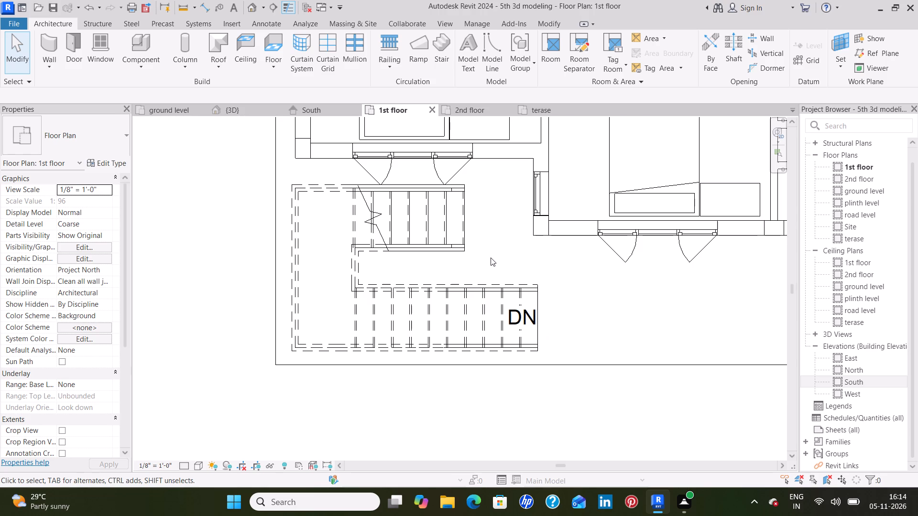
click(276, 175)
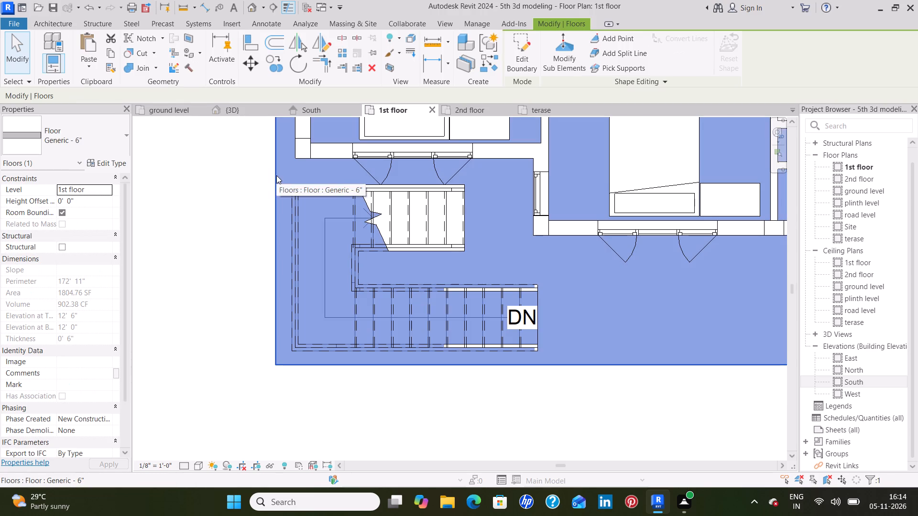
click(519, 59)
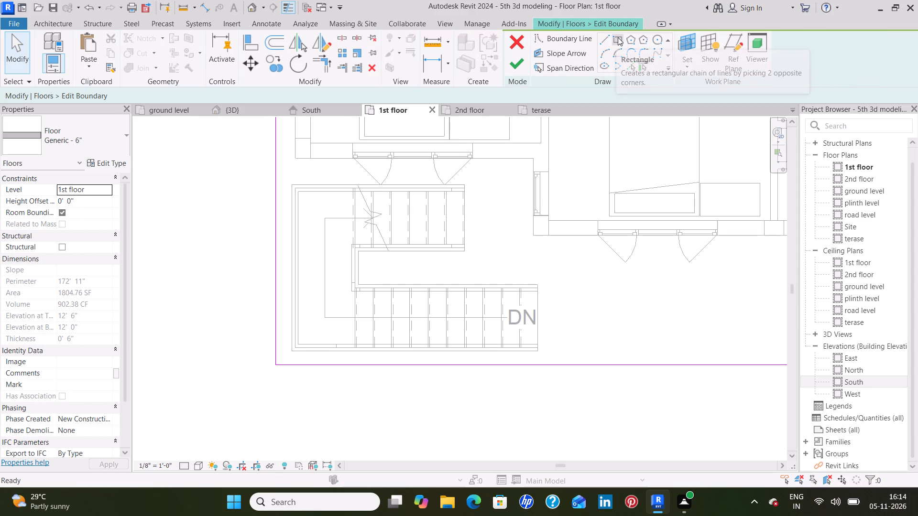
Trace boundary lines from the stair's northwest corner around the north flight's 3'-4" end, along the 5'-4" and 1'-8" inner edges, and 9'-0" east.
click(607, 40)
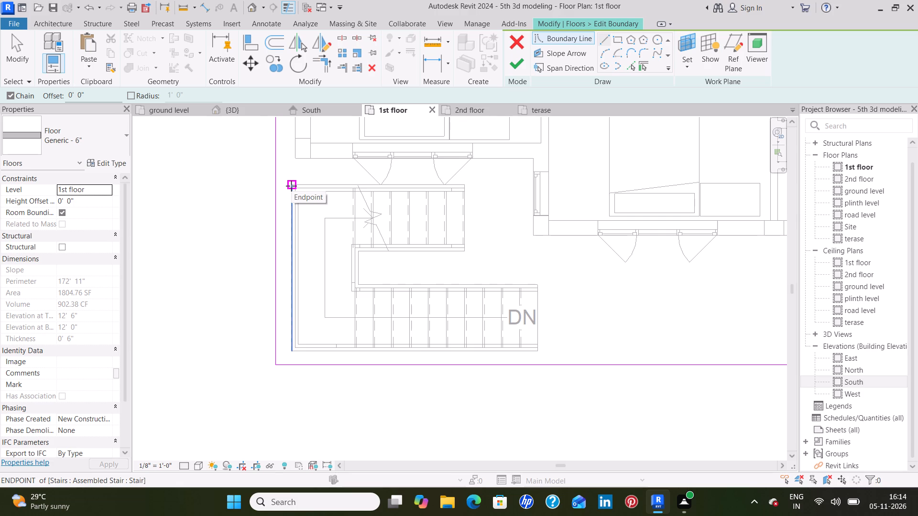
scroll(291, 186, up, 4)
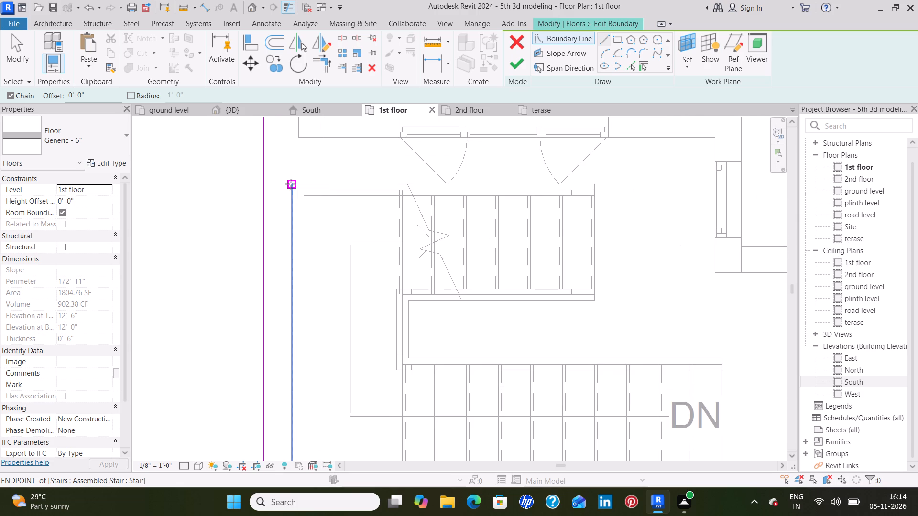
click(291, 184)
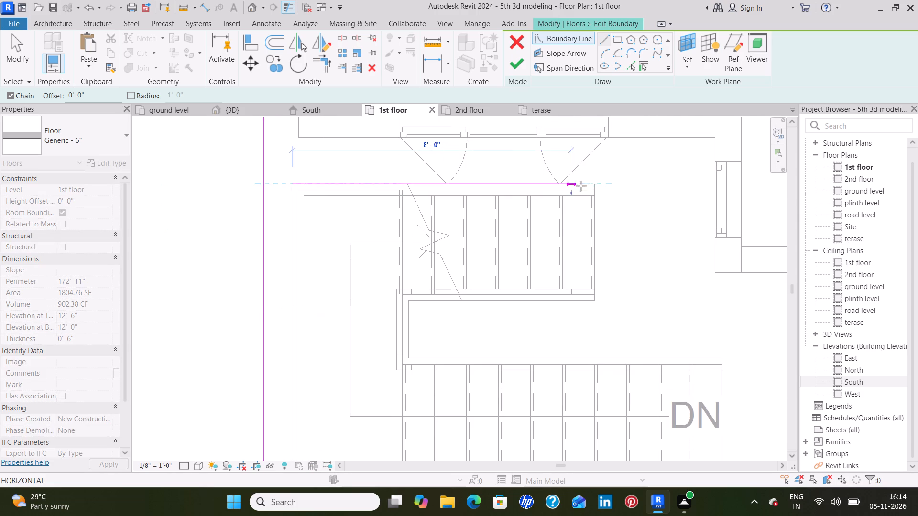
click(594, 183)
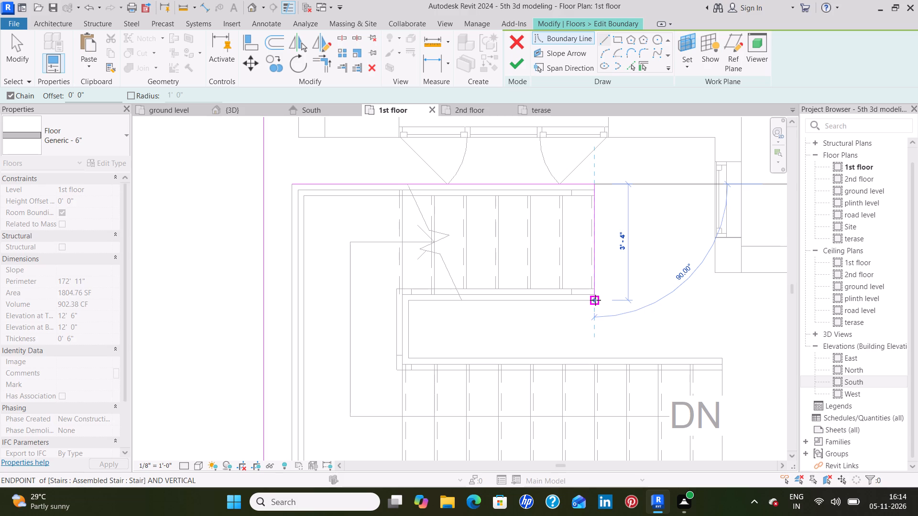
click(595, 300)
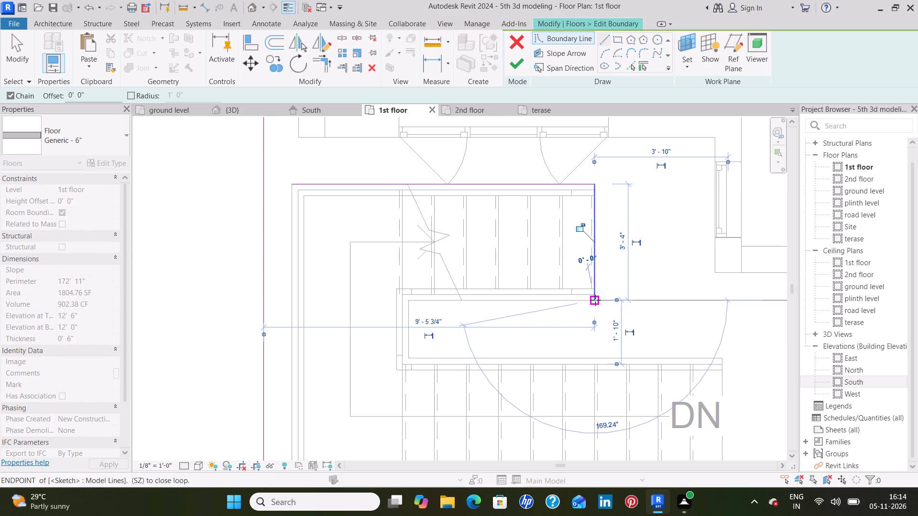
click(411, 300)
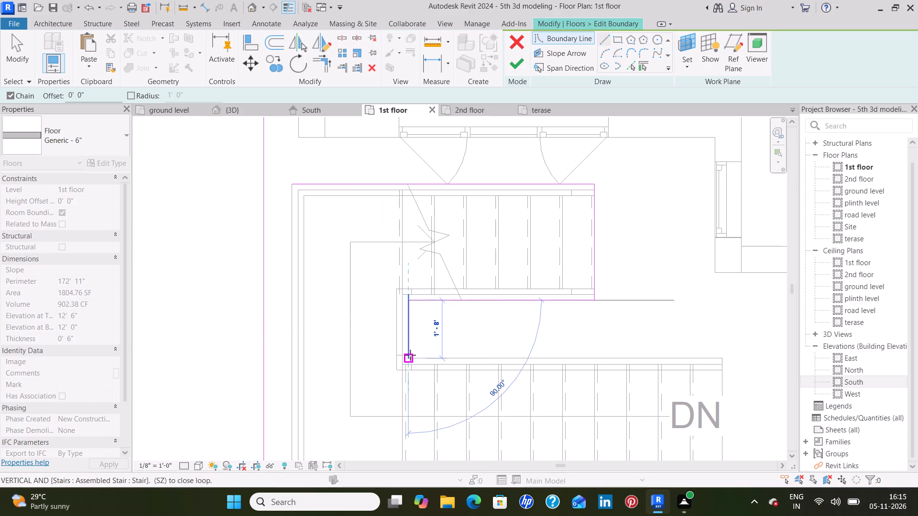
click(409, 358)
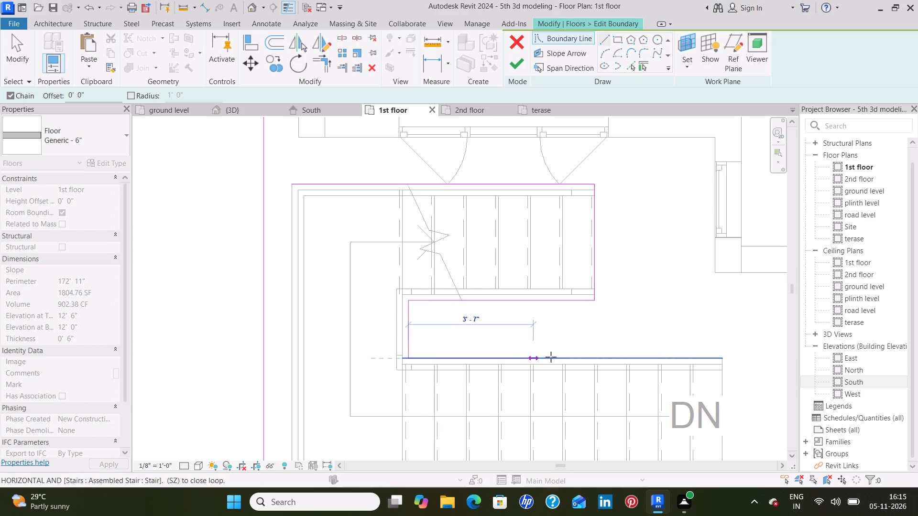
click(723, 358)
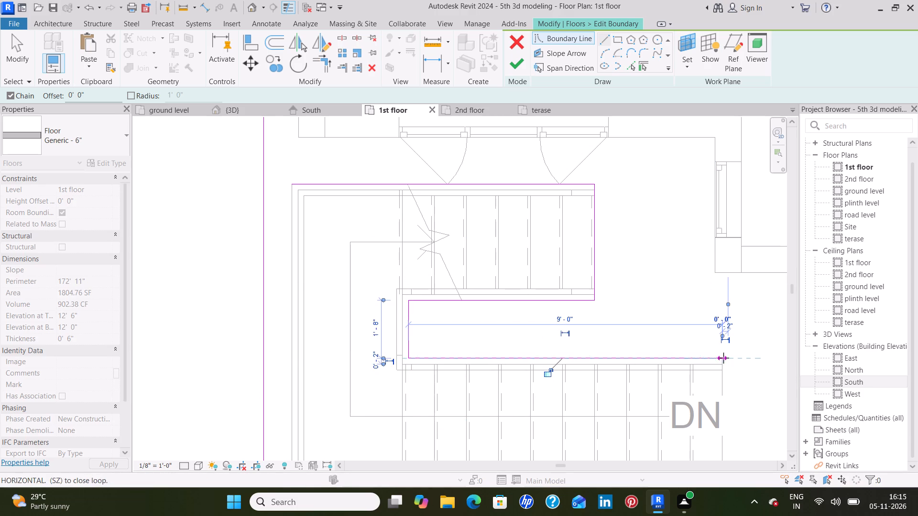
Close the stair opening outline with the 3'-4" end, 12'-4" south edge and west landing edge, and finish the 1st floor slab boundary.
middle_drag(691, 320, 654, 204)
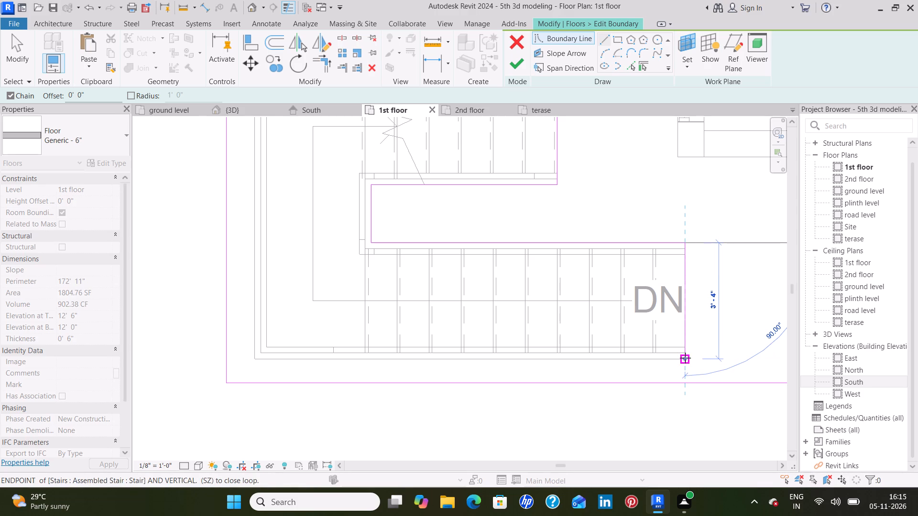
click(685, 358)
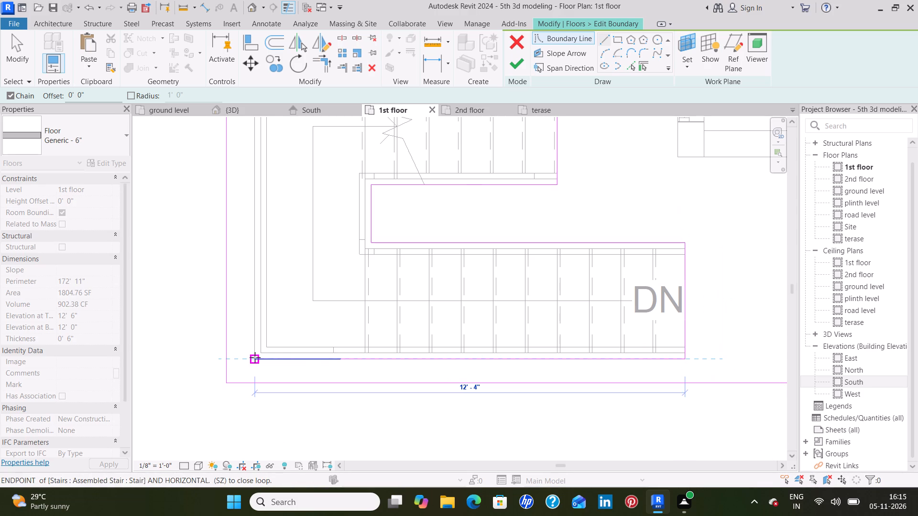
click(255, 357)
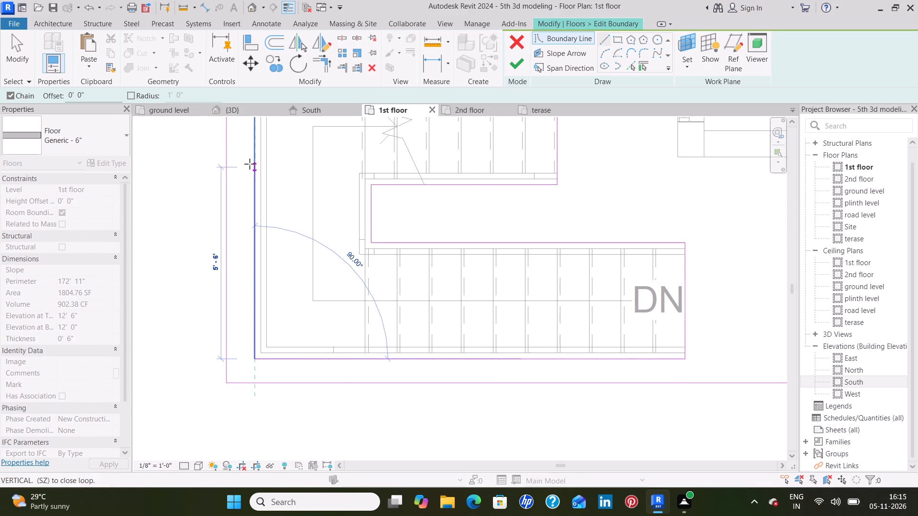
middle_drag(250, 164, 262, 299)
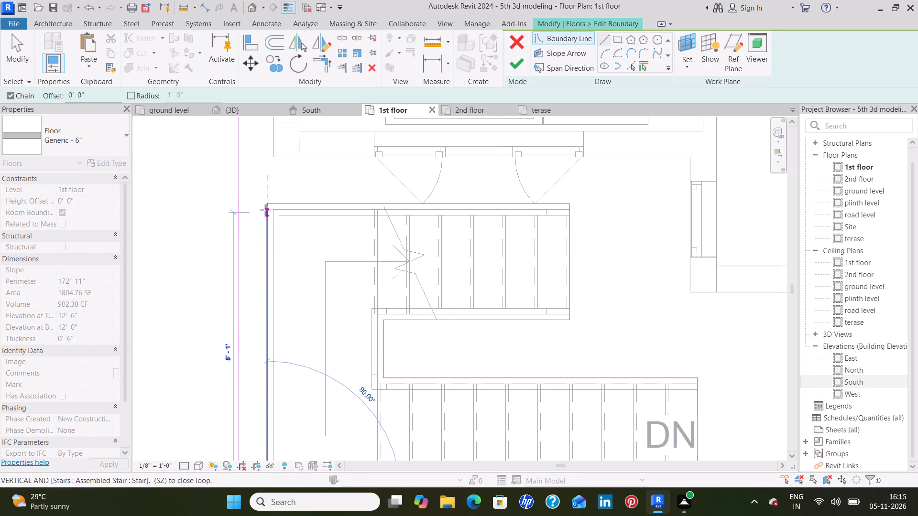
click(267, 203)
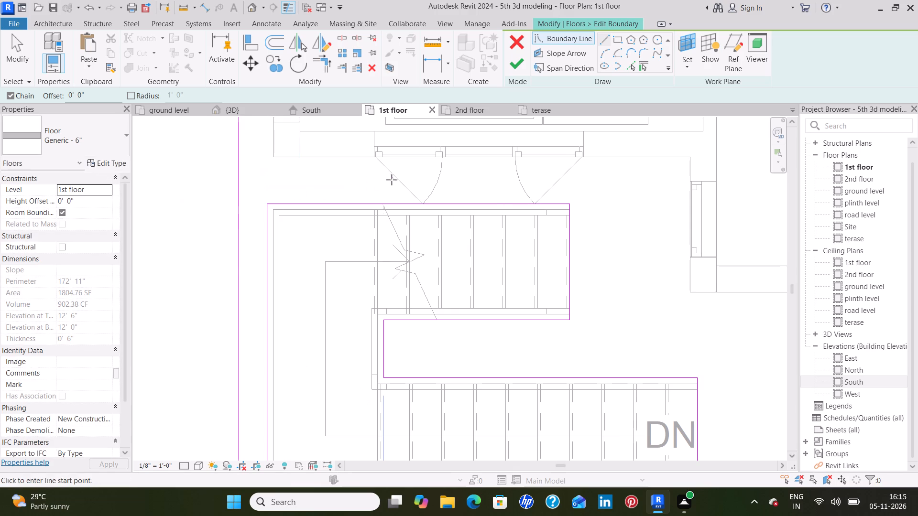
click(517, 62)
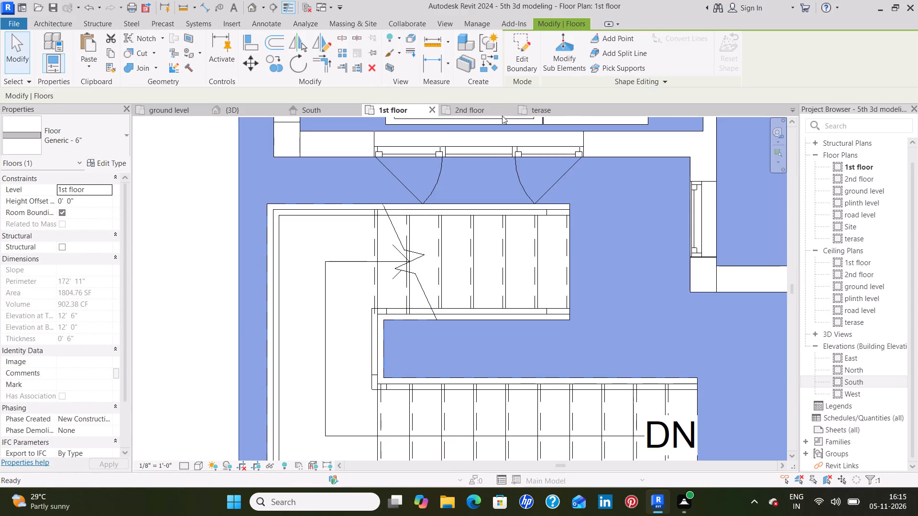
click(169, 204)
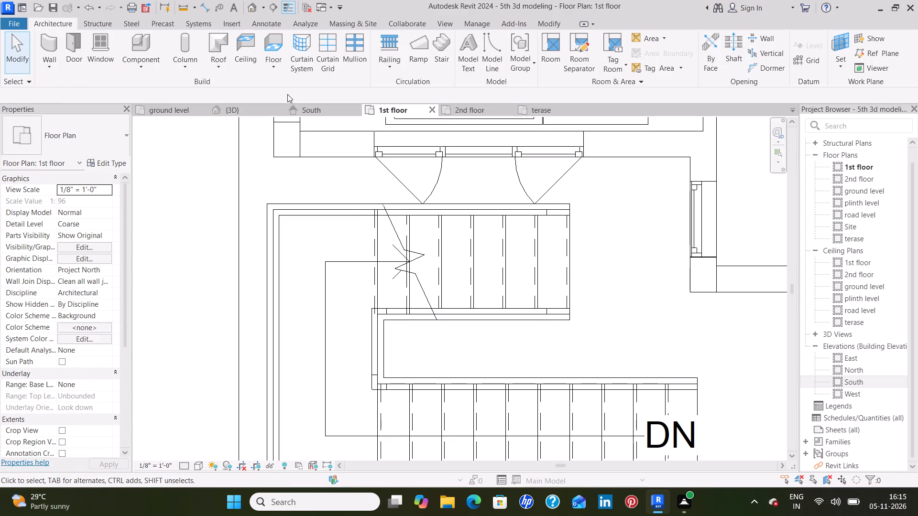
Select the 2nd floor slab in 3D and open its boundary for editing in the 2nd floor plan.
click(248, 112)
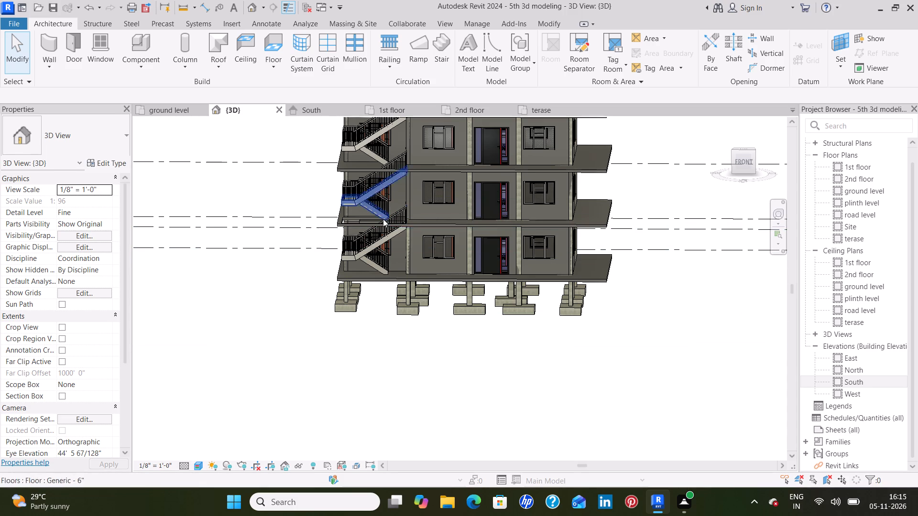
click(340, 168)
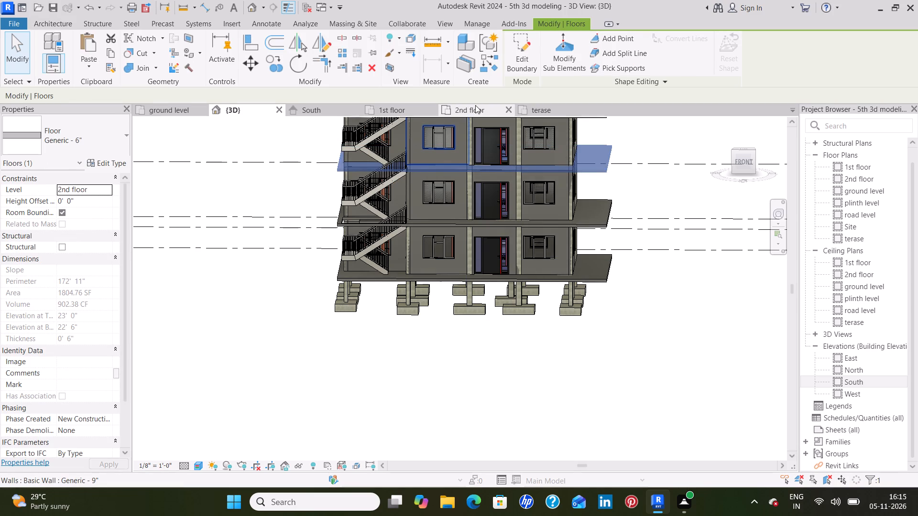
click(475, 107)
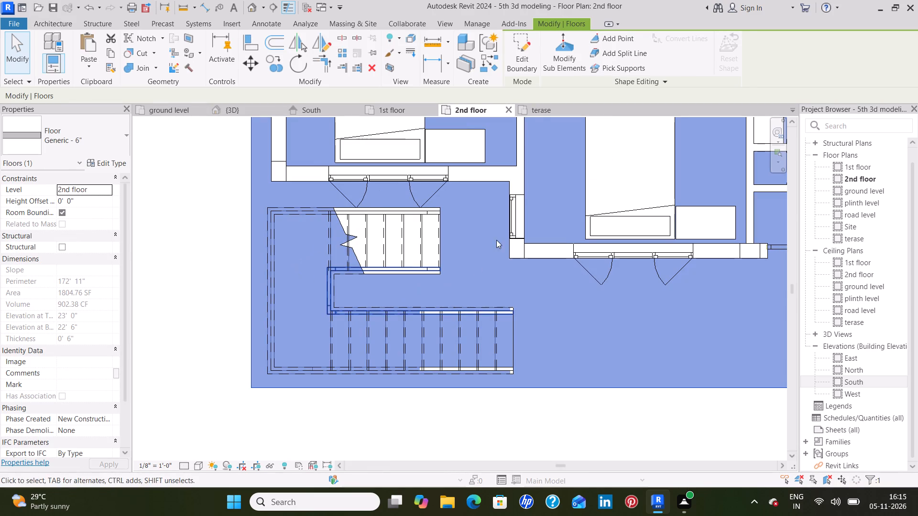
click(534, 59)
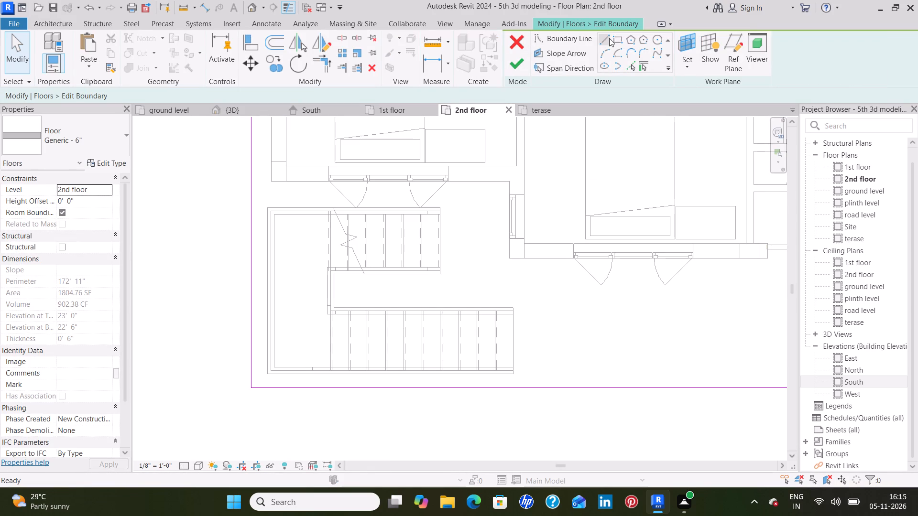
Trace 2nd floor slab boundary lines from the stair's northwest corner along the 8'-8" north edge, 3'-4" flight end, 5'-4" edge and remaining inner edges.
click(608, 36)
scroll(442, 211, up, 3)
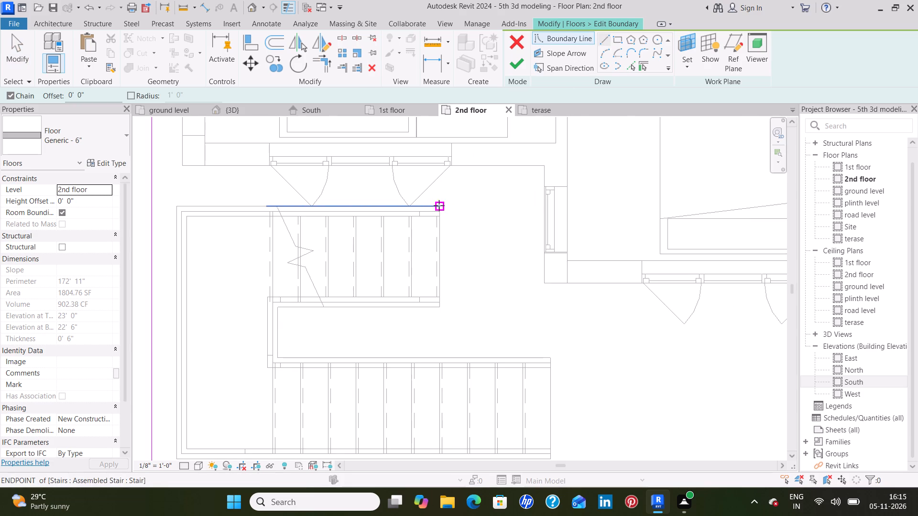
click(175, 206)
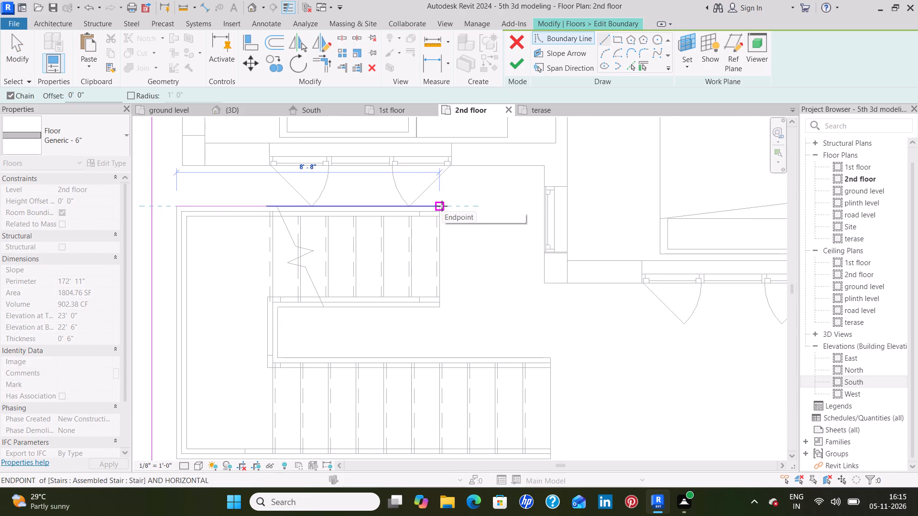
click(442, 206)
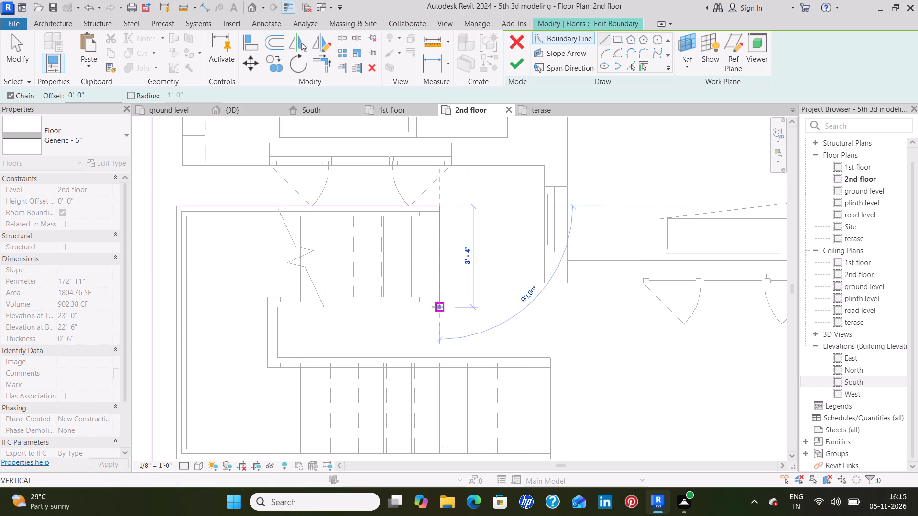
click(437, 307)
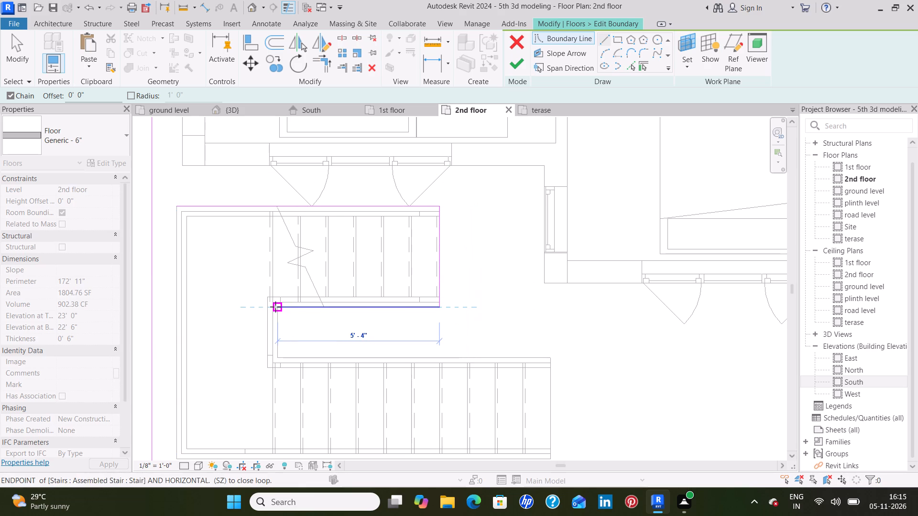
click(276, 307)
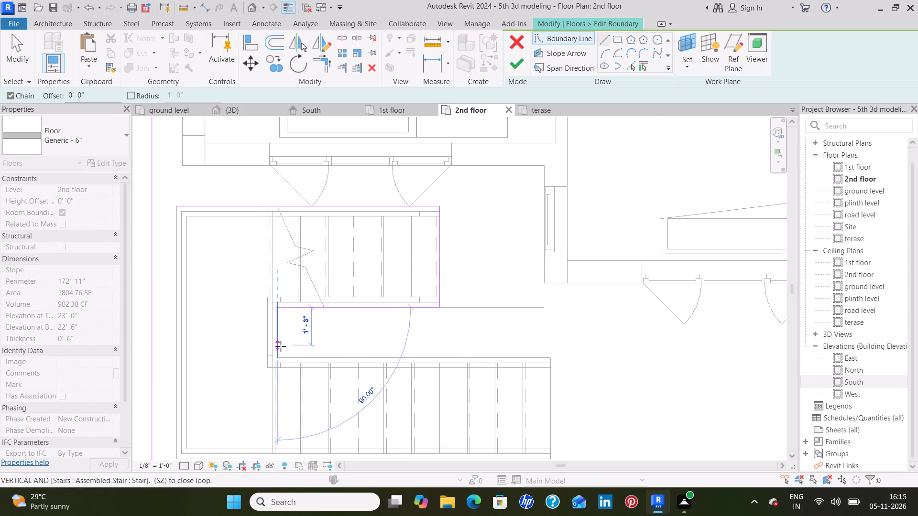
click(278, 356)
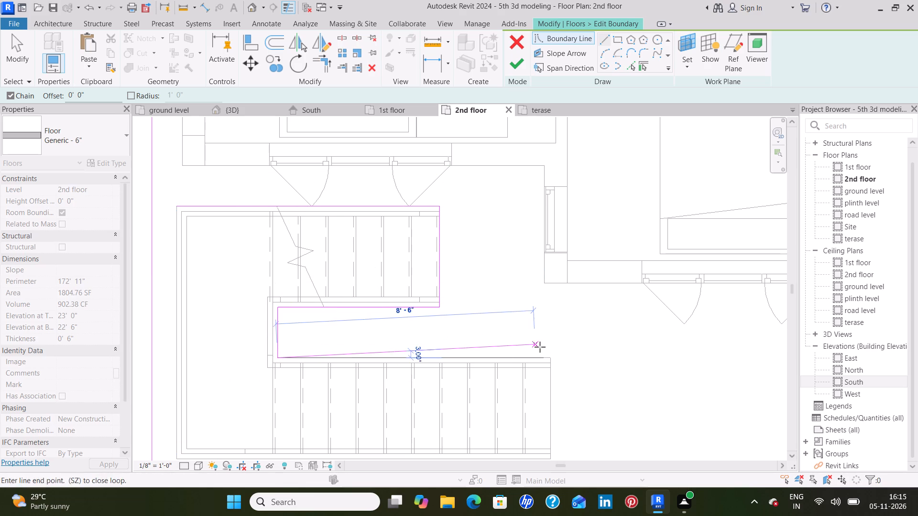
click(549, 355)
Close the stair opening outline with the 3'-4" end, 12'-4" south edge and west landing edge, and finish the 2nd floor slab boundary.
middle_drag(535, 345, 534, 332)
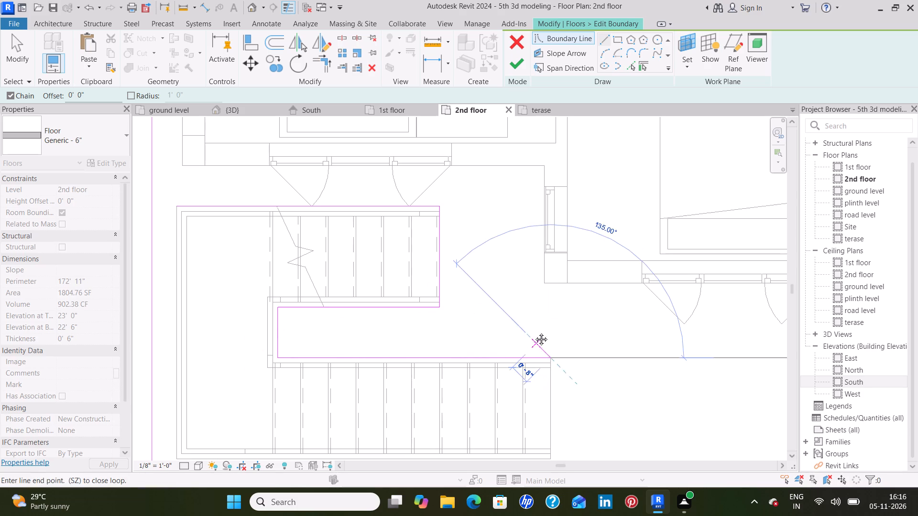
middle_drag(534, 332, 529, 209)
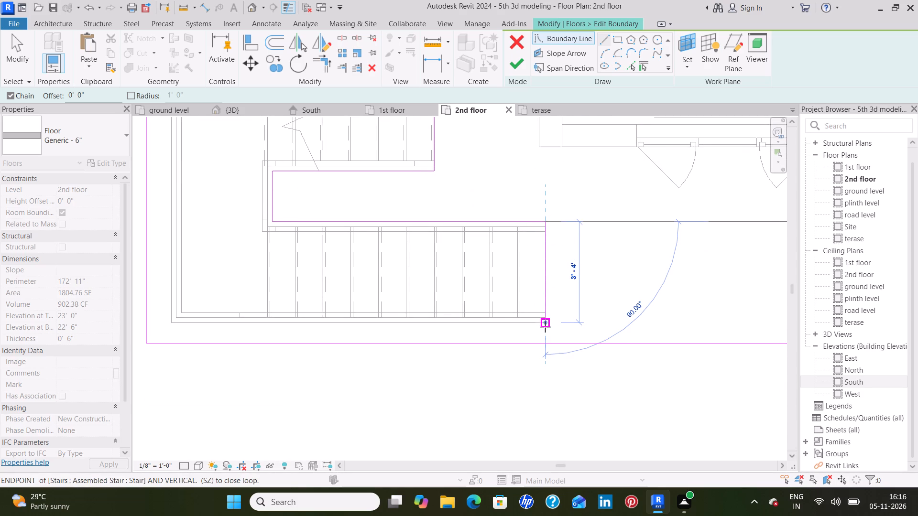
click(545, 327)
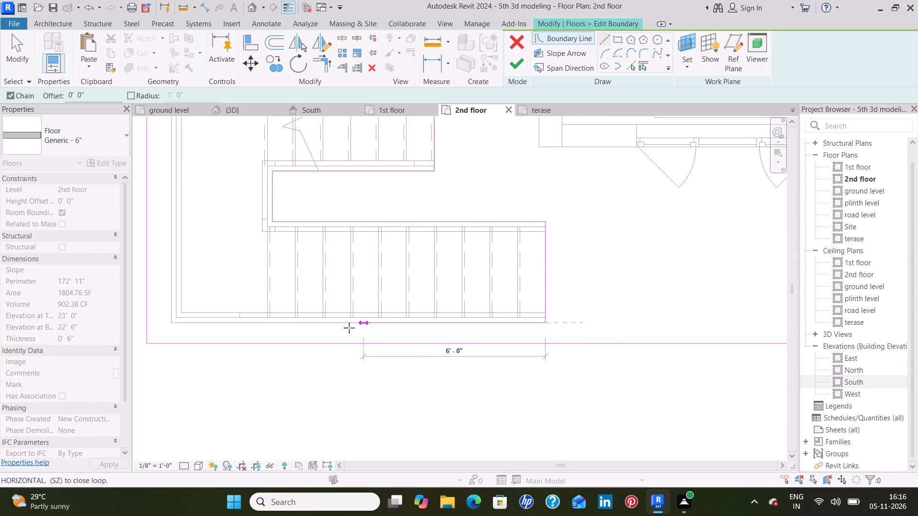
click(171, 321)
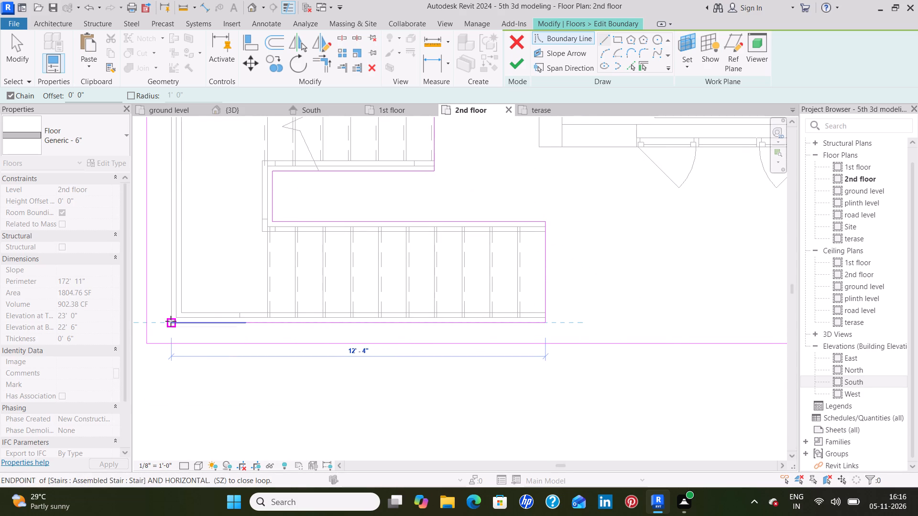
middle_drag(168, 144, 196, 317)
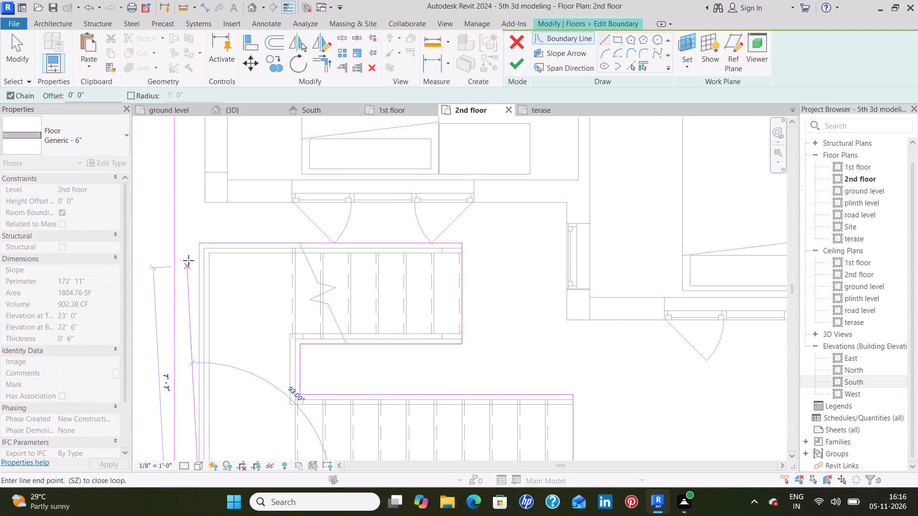
click(195, 244)
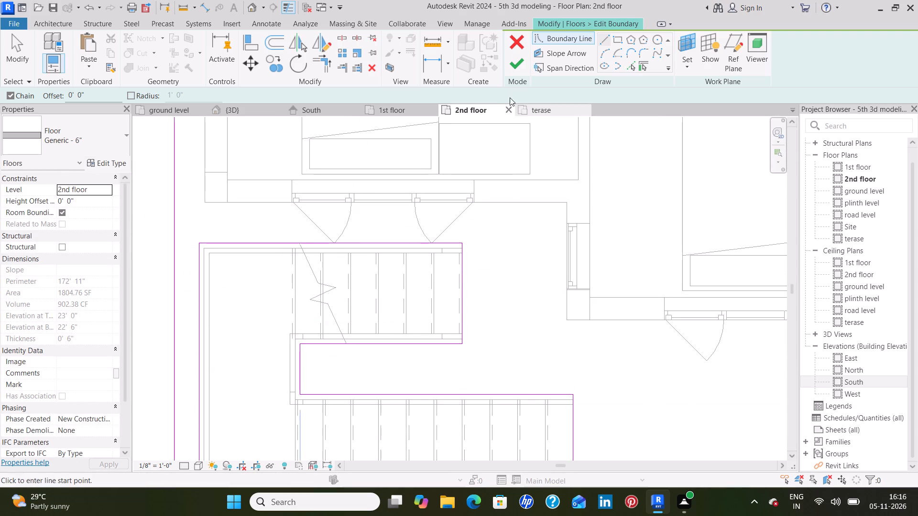
click(518, 65)
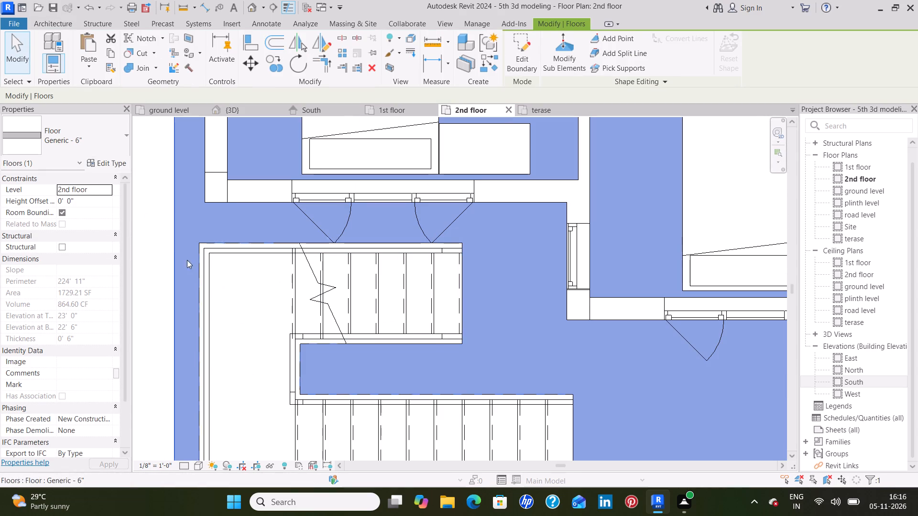
click(157, 247)
Select the top slab on the terase level in 3D and open its boundary for editing in the terase floor plan.
scroll(157, 243, down, 5)
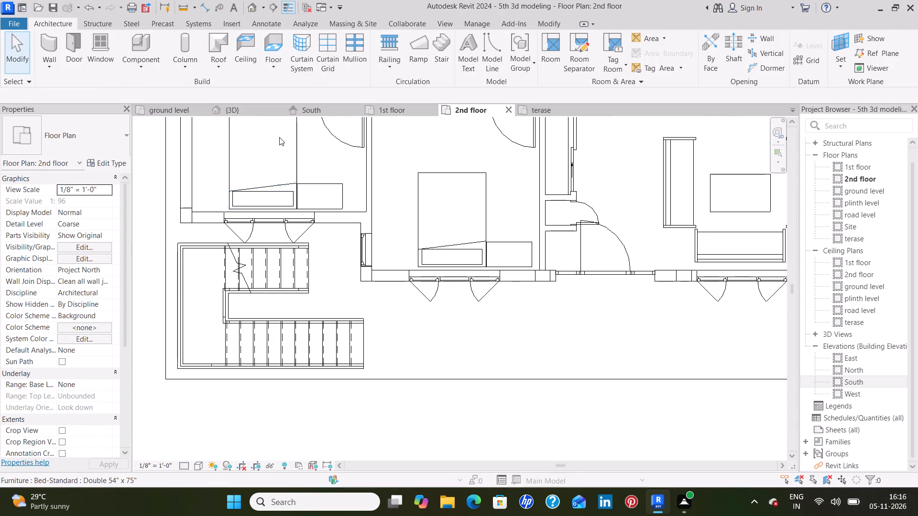
click(251, 111)
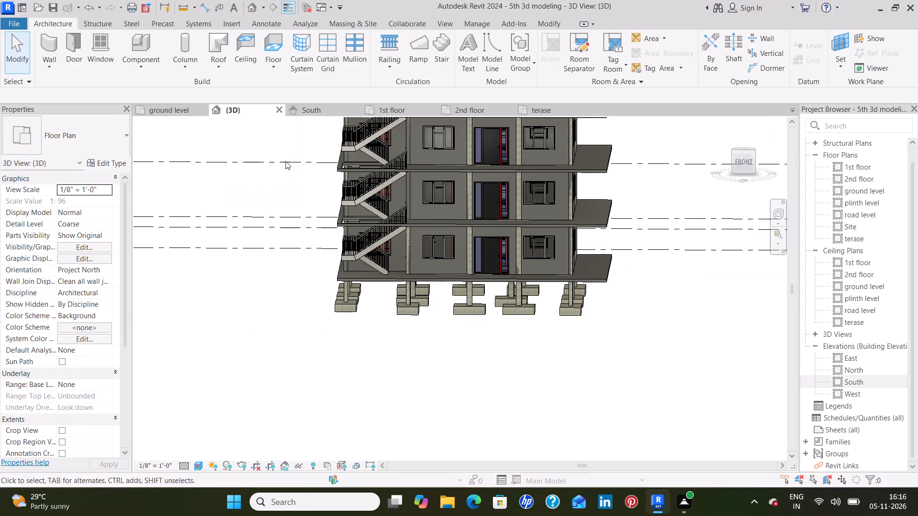
scroll(276, 179, down, 2)
middle_drag(276, 177, 276, 269)
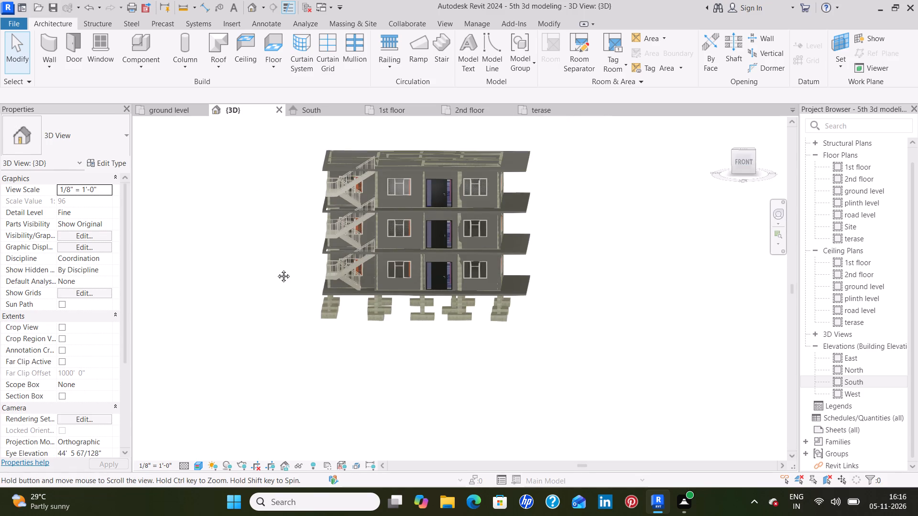
middle_drag(276, 269, 277, 274)
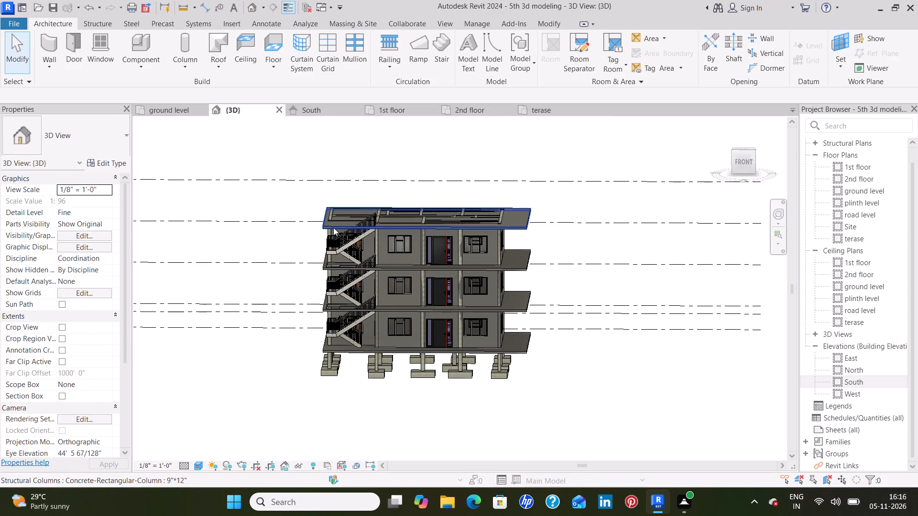
click(334, 227)
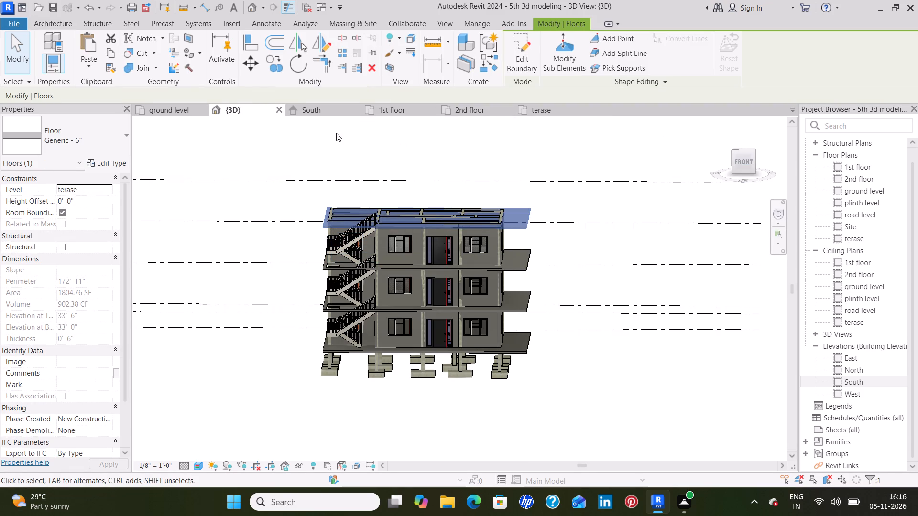
click(538, 110)
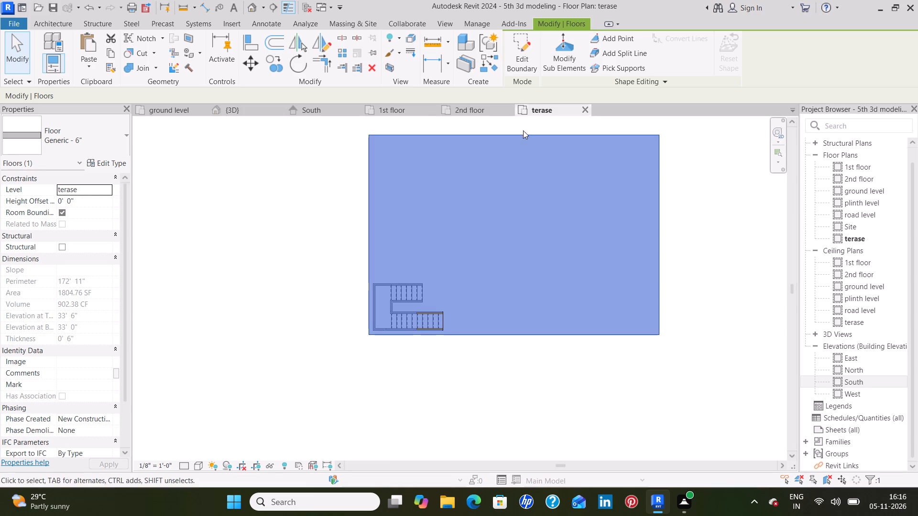
click(521, 51)
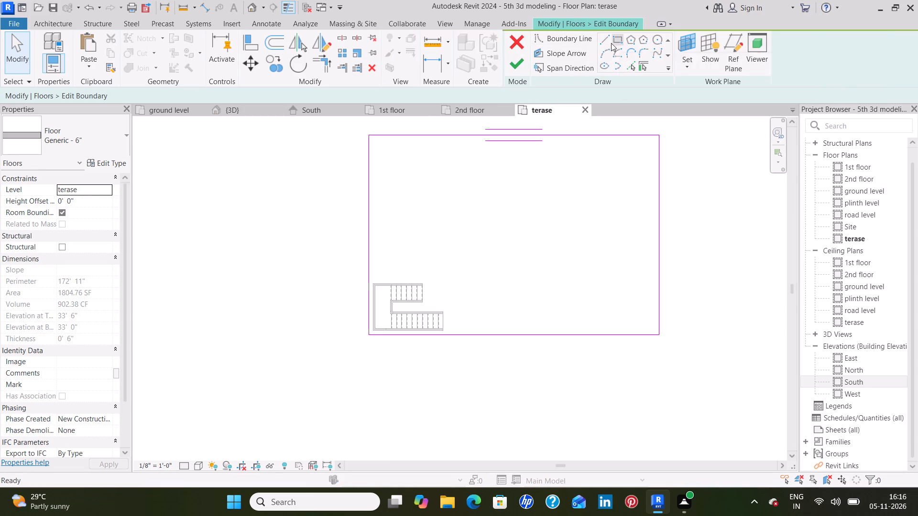
Trace boundary lines from the stair's northwest corner: 8'-8" east, 3'-4" south, 5'-4" west, 1'-8" south and 9'-0" east.
click(607, 42)
scroll(417, 303, up, 6)
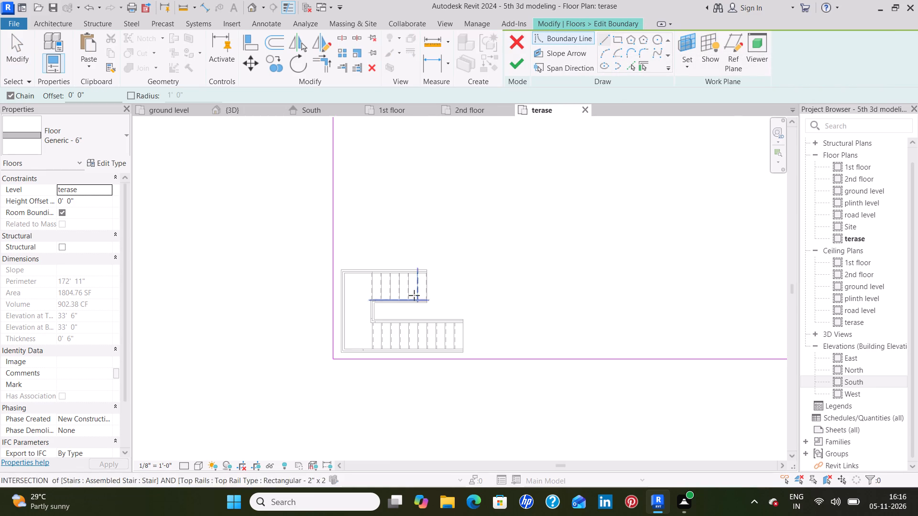
scroll(414, 295, up, 2)
scroll(295, 265, up, 2)
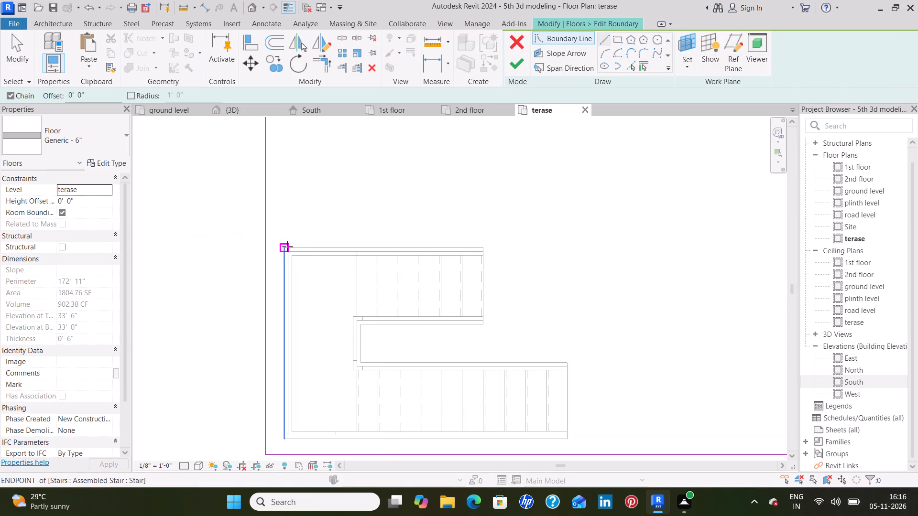
click(284, 248)
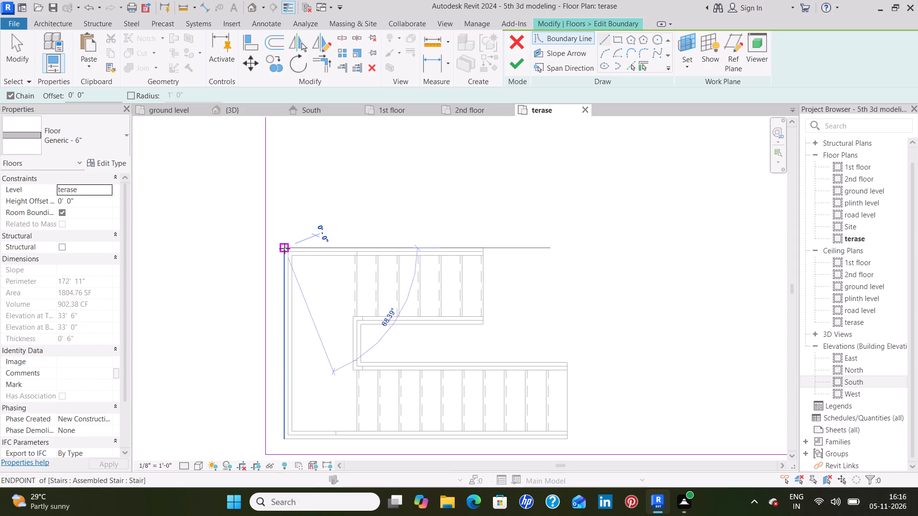
click(483, 248)
click(485, 323)
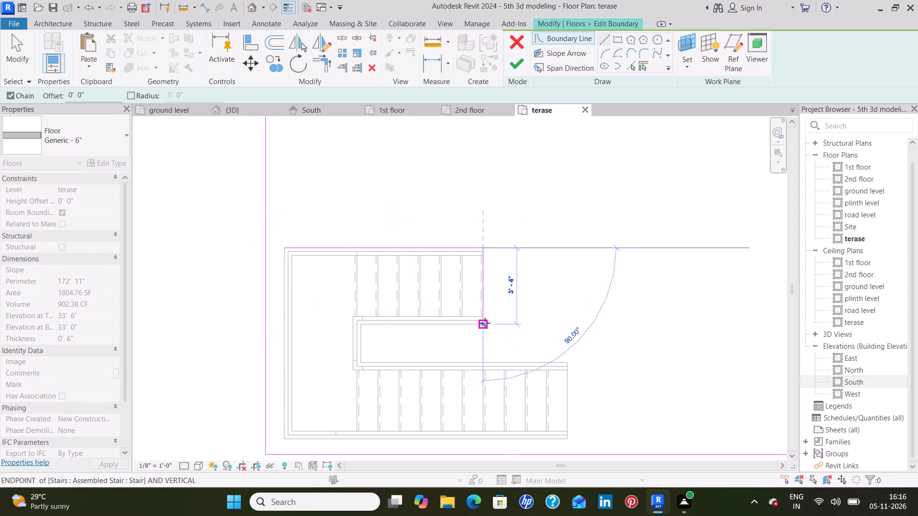
click(361, 326)
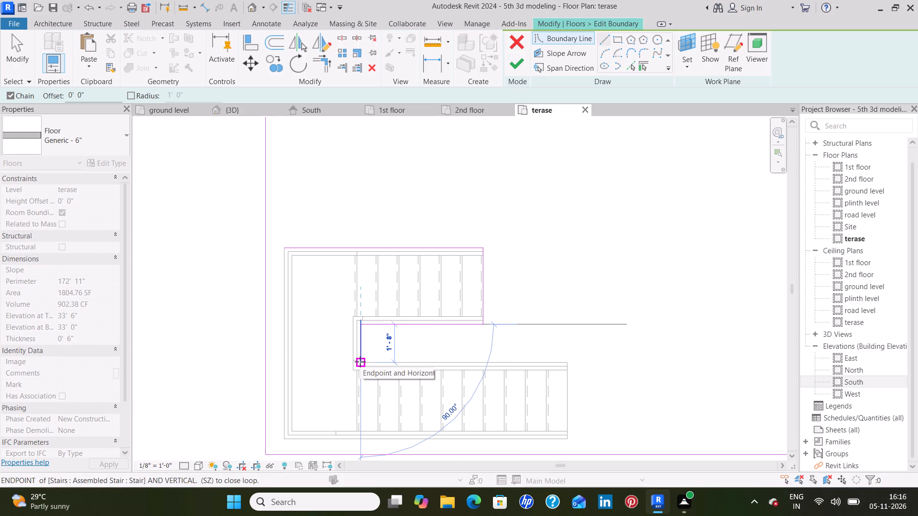
click(360, 362)
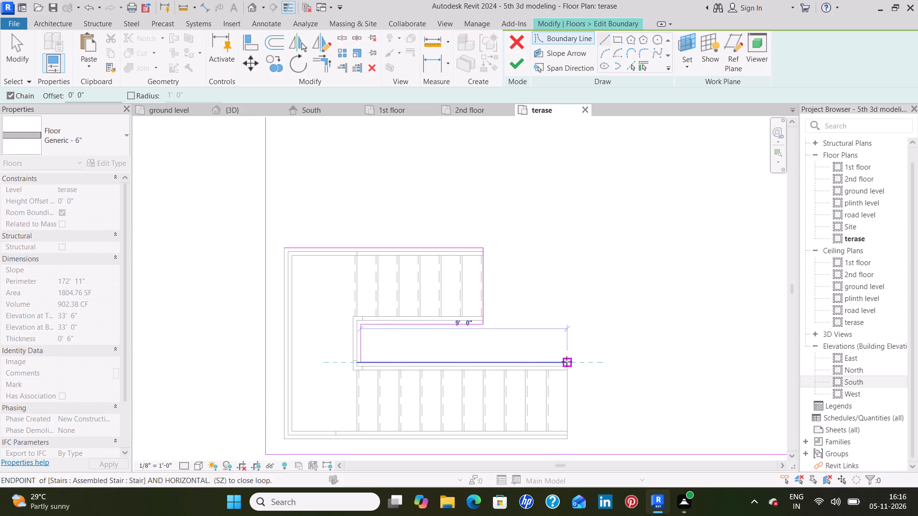
click(567, 362)
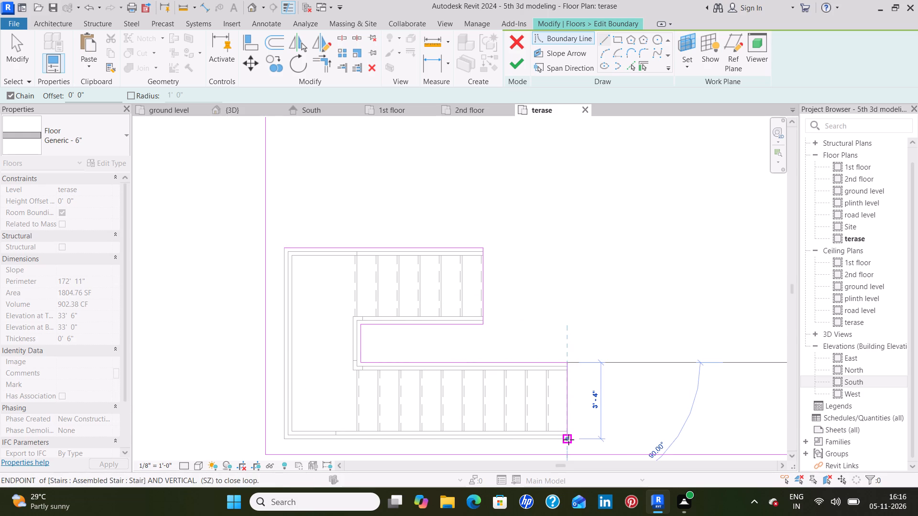
Close the stair opening outline with the 3'-4" south flight end, south edge and west landing edge, and finish the terase slab boundary.
click(568, 440)
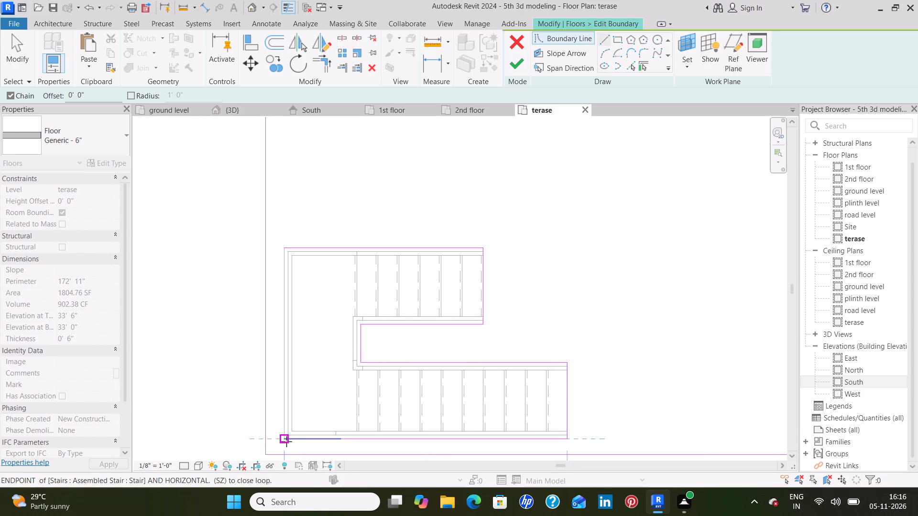
click(285, 441)
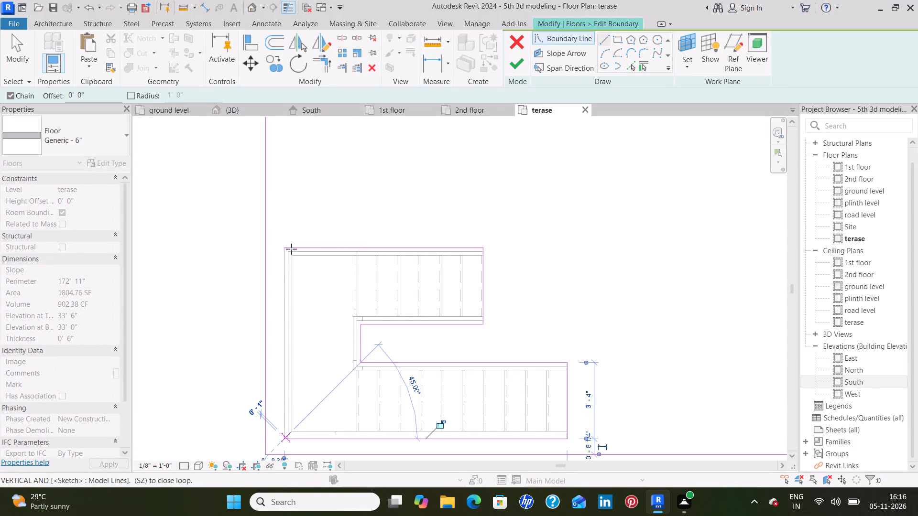
click(285, 246)
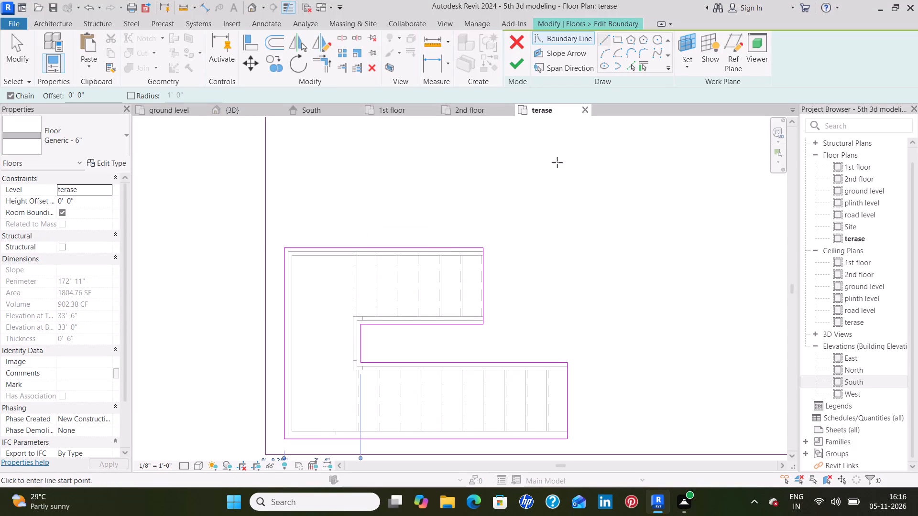
click(513, 66)
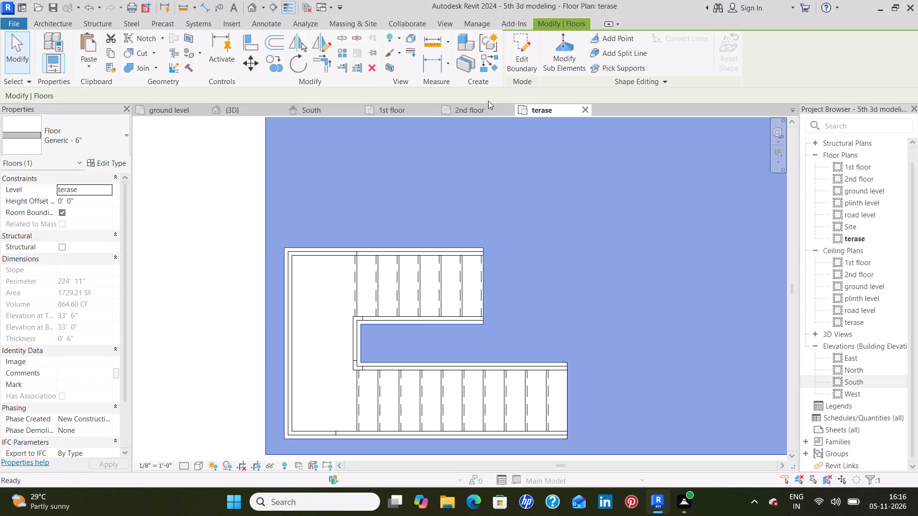
click(199, 199)
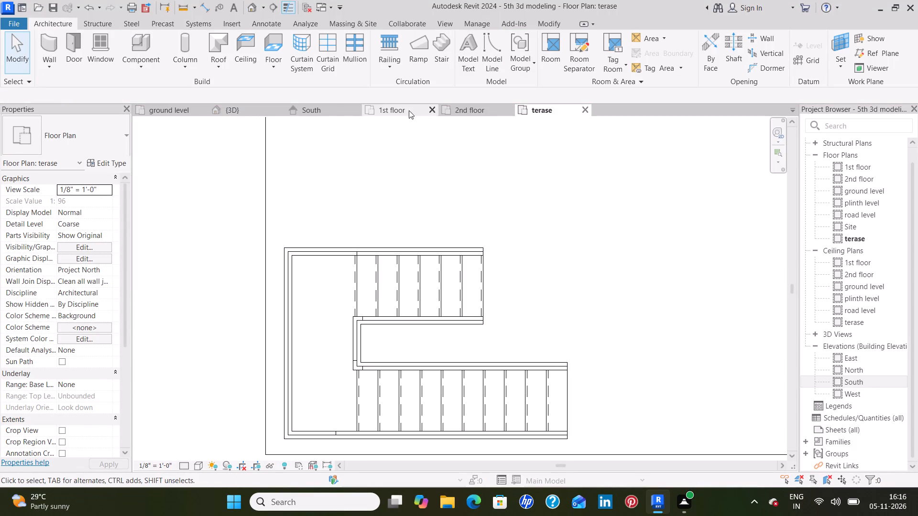
Examine the stair openings cut in the slabs and the stair flights from several angles in the 3D view.
click(251, 110)
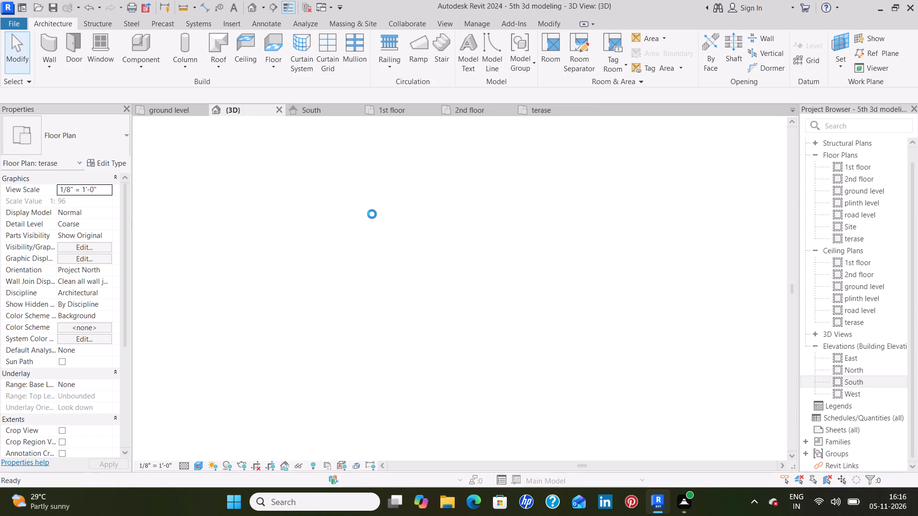
scroll(292, 189, down, 1)
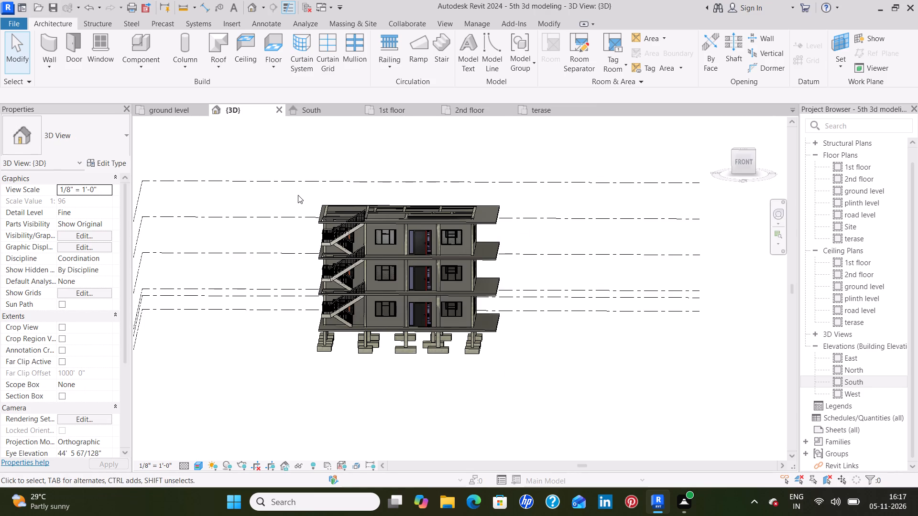
ctrl+middle_drag(298, 195, 283, 184)
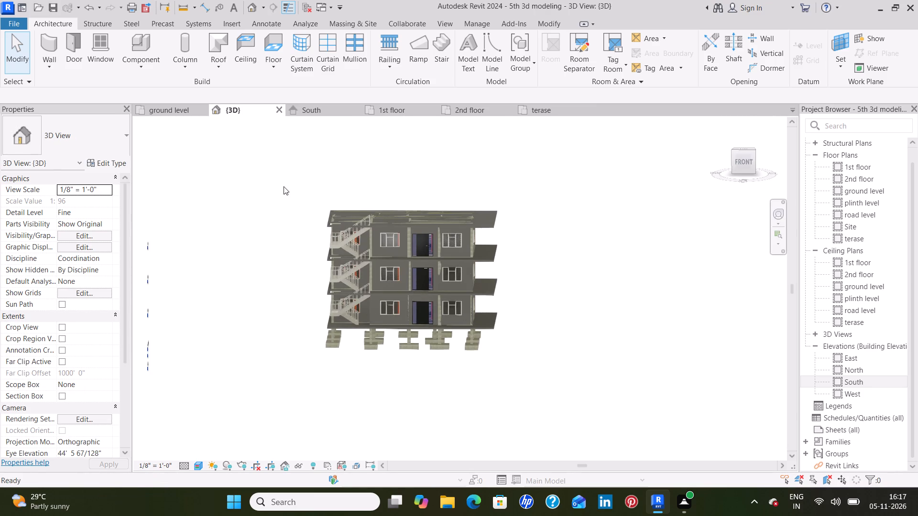
shift+middle_drag(311, 198, 211, 196)
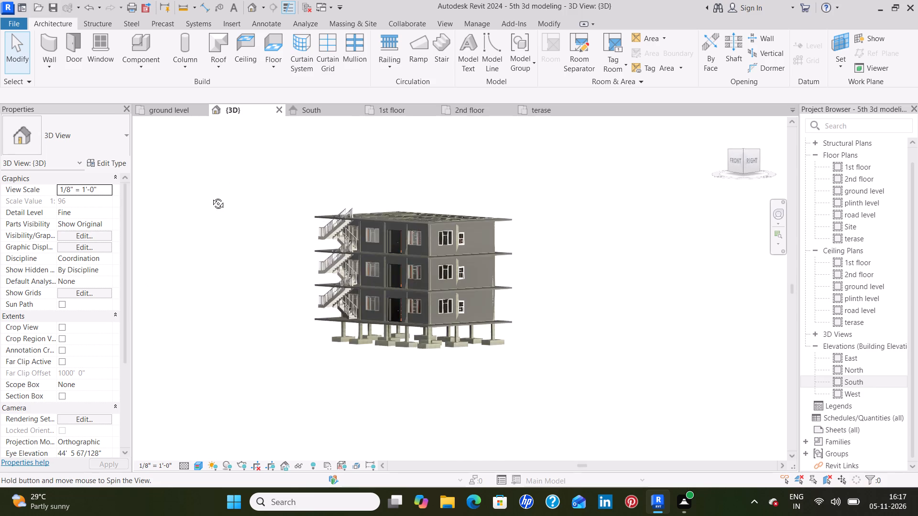
shift+middle_drag(211, 196, 317, 349)
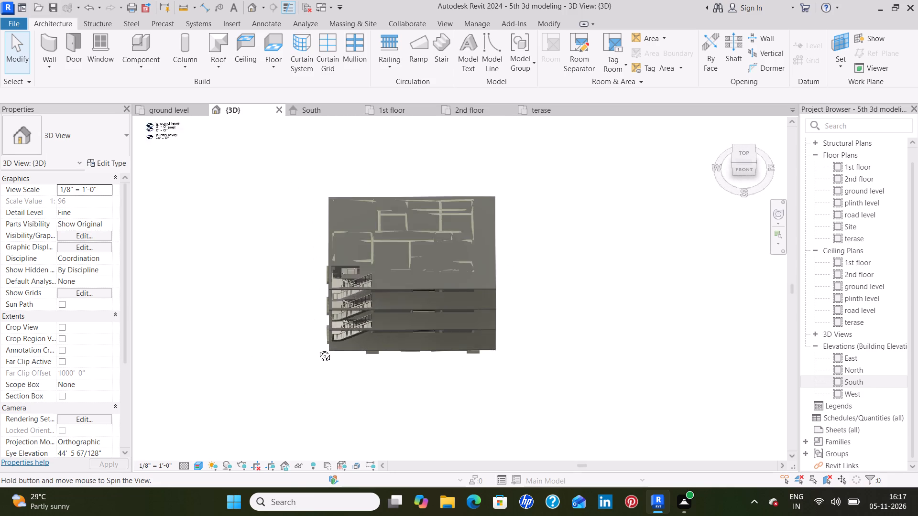
shift+middle_drag(317, 349, 243, 241)
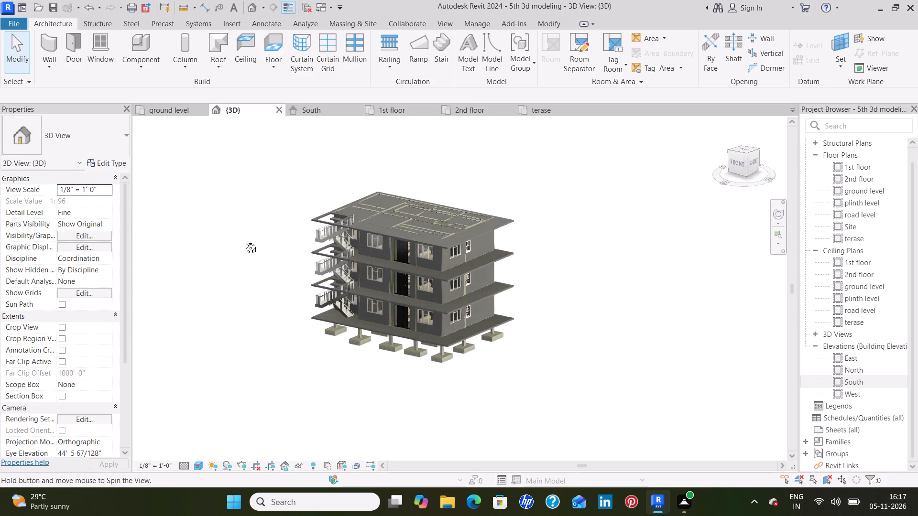
shift+middle_drag(243, 241, 243, 316)
scroll(350, 279, up, 10)
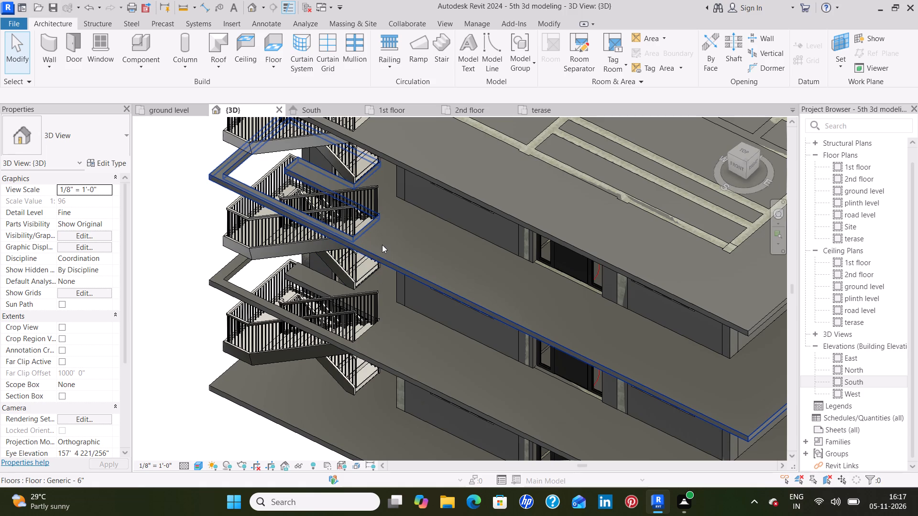
scroll(367, 331, up, 8)
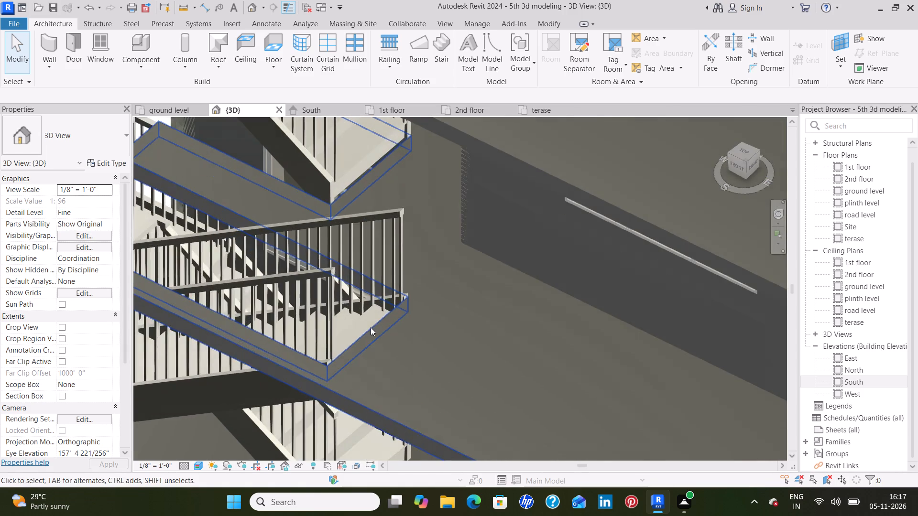
scroll(371, 327, up, 2)
shift+middle_drag(406, 344, 458, 360)
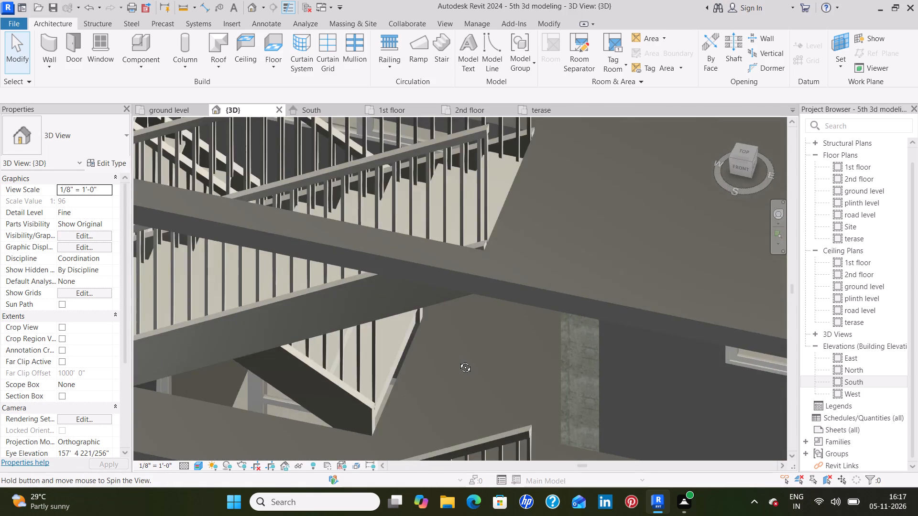
shift+middle_drag(458, 360, 552, 368)
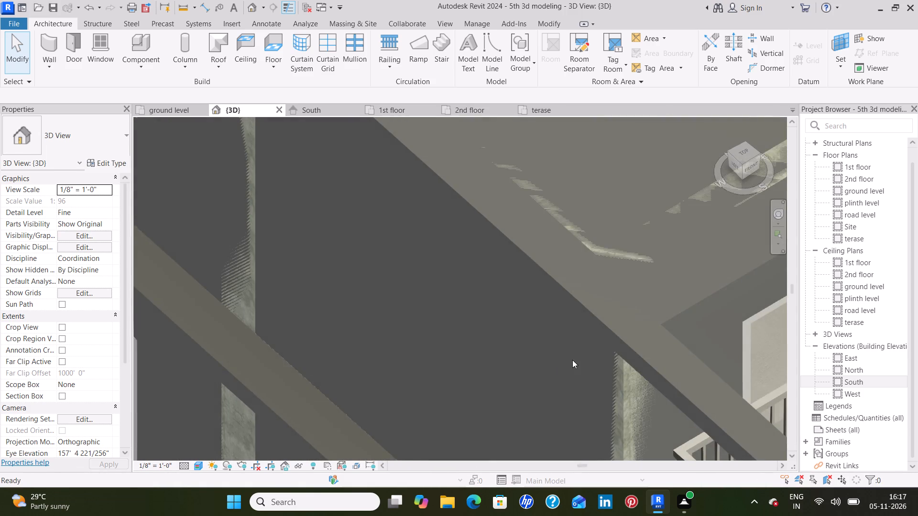
scroll(599, 339, down, 5)
middle_drag(701, 328, 347, 236)
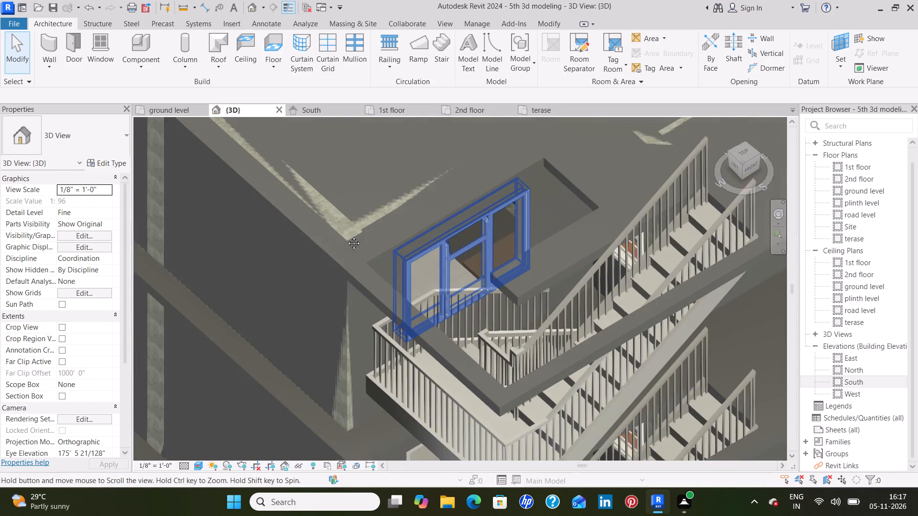
middle_drag(347, 236, 332, 237)
scroll(611, 187, up, 3)
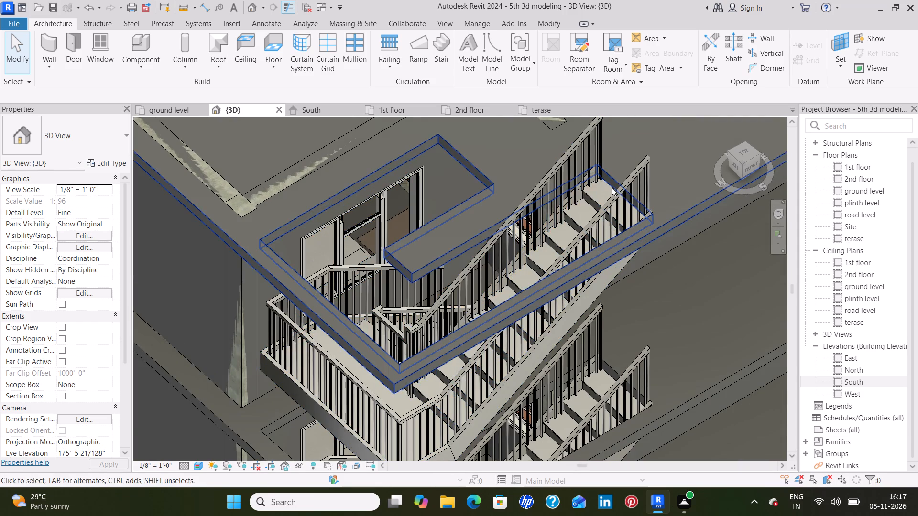
scroll(612, 187, up, 9)
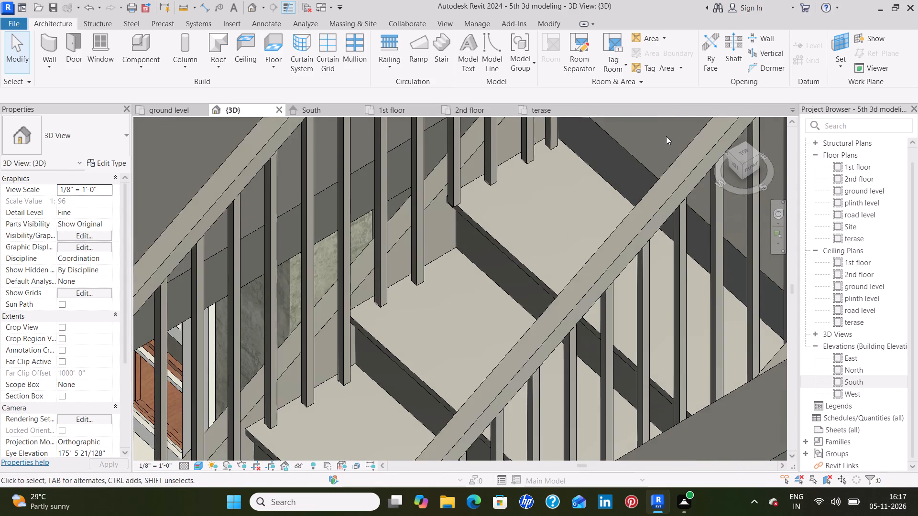
scroll(655, 139, down, 3)
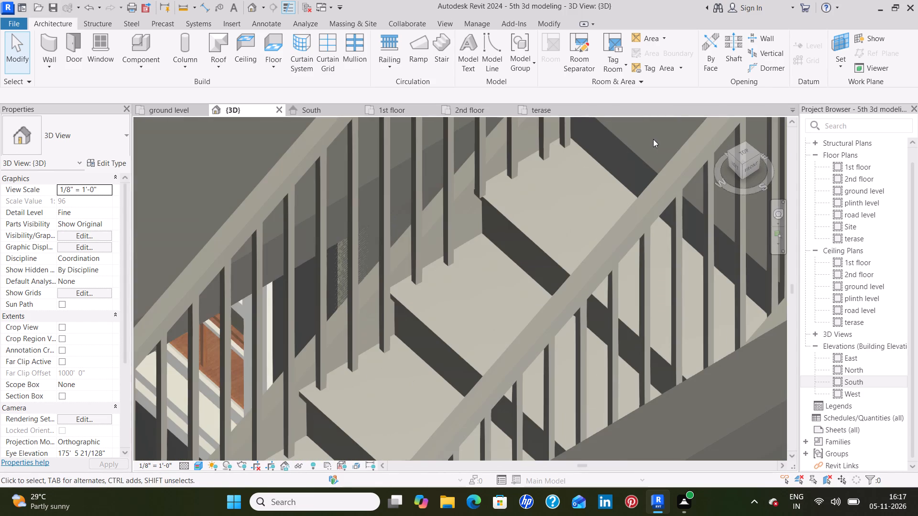
scroll(653, 139, down, 20)
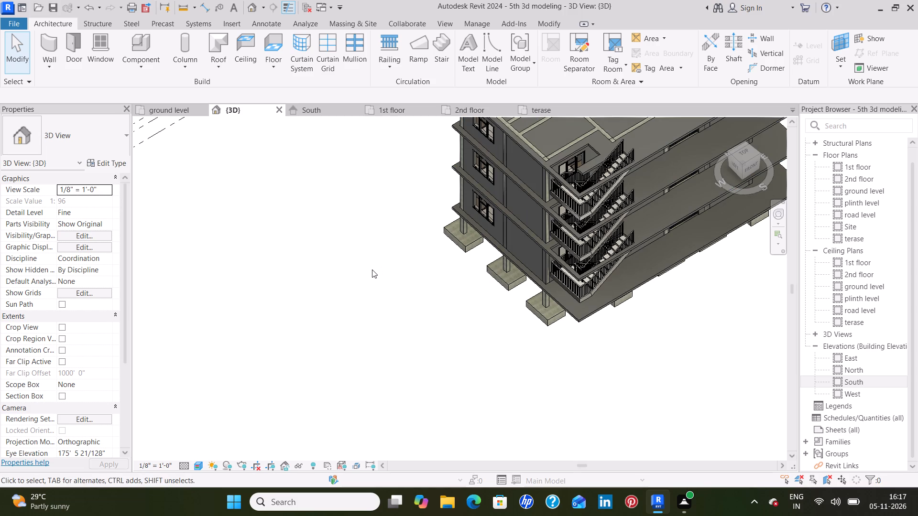
click(372, 269)
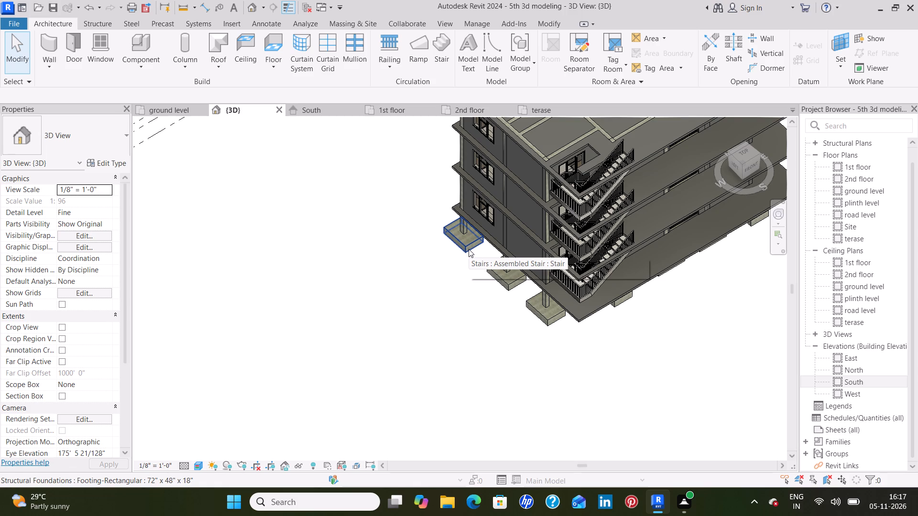
Open the 1st floor slab boundary and delete the 5'-4", 1'-8" and 9'-0" lines around the strip between the stair flights.
click(382, 109)
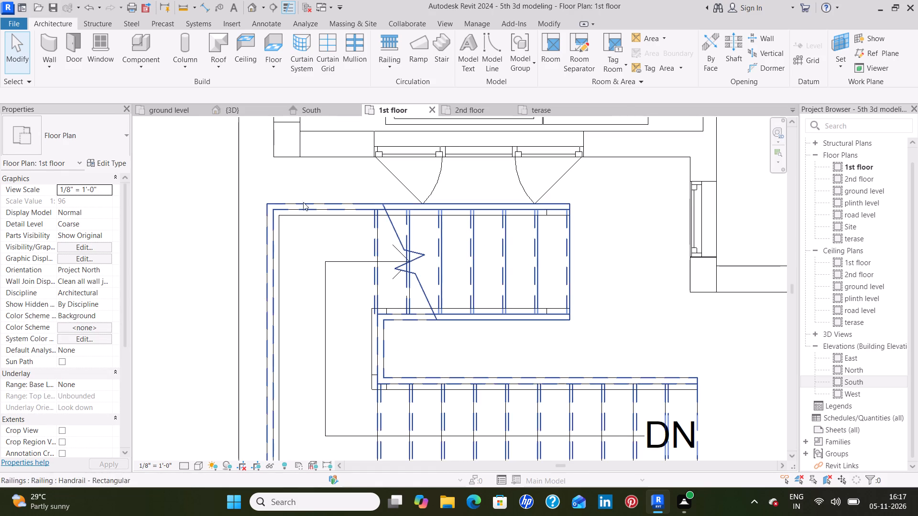
click(238, 183)
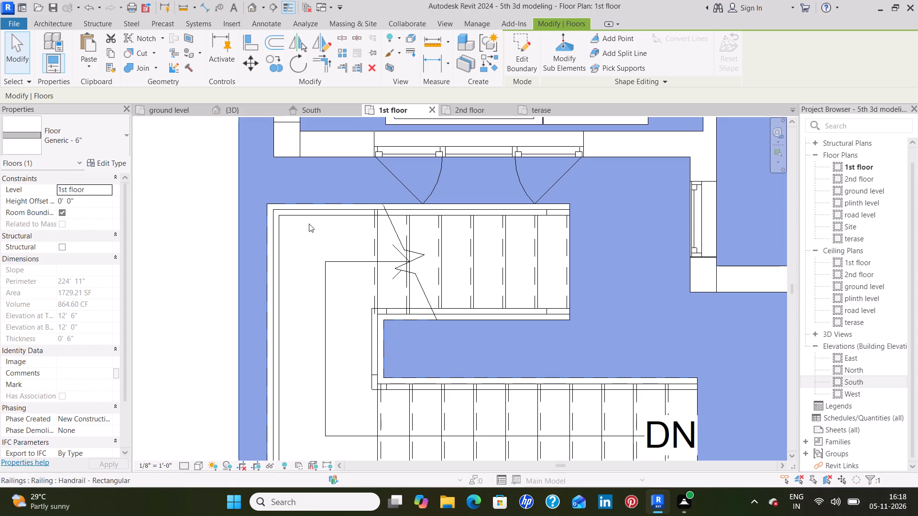
click(526, 57)
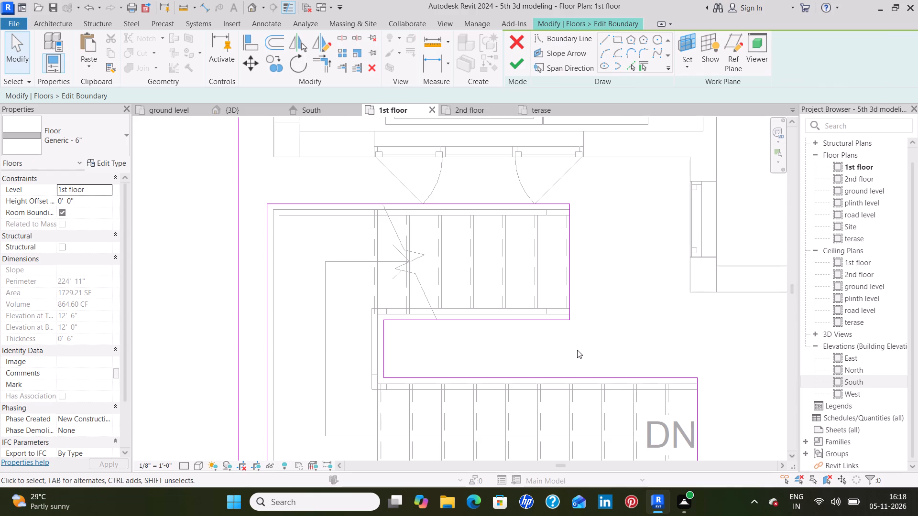
middle_drag(569, 333, 547, 234)
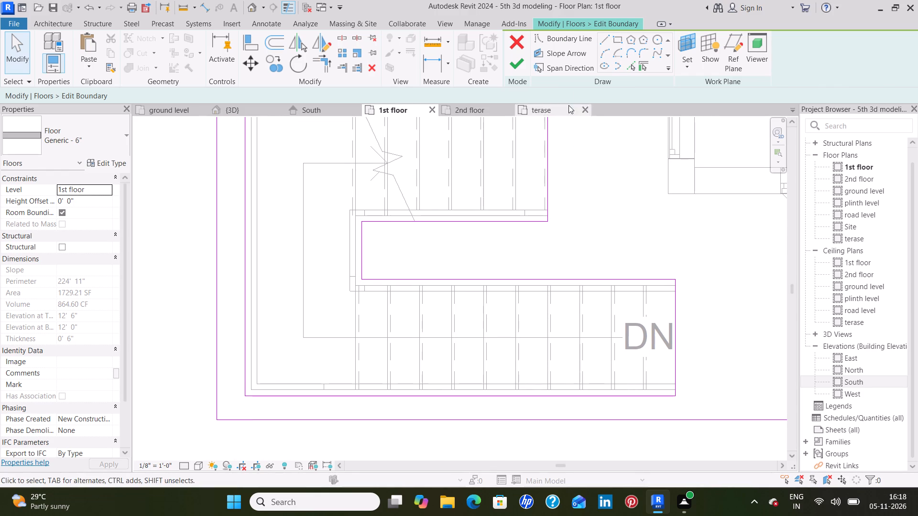
click(603, 40)
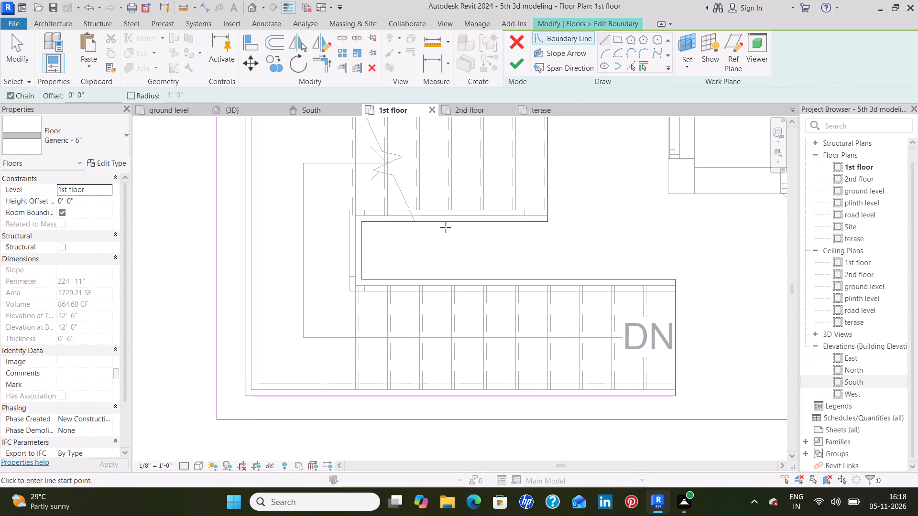
key(Escape)
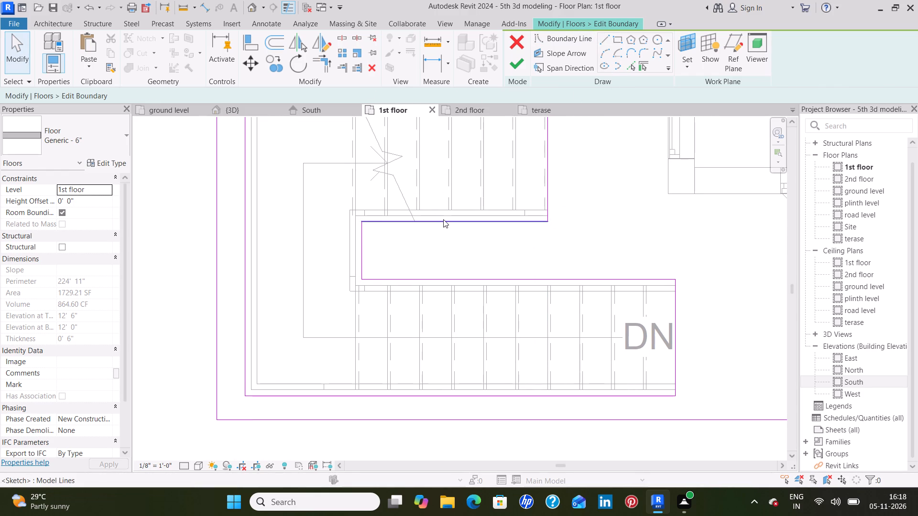
click(443, 219)
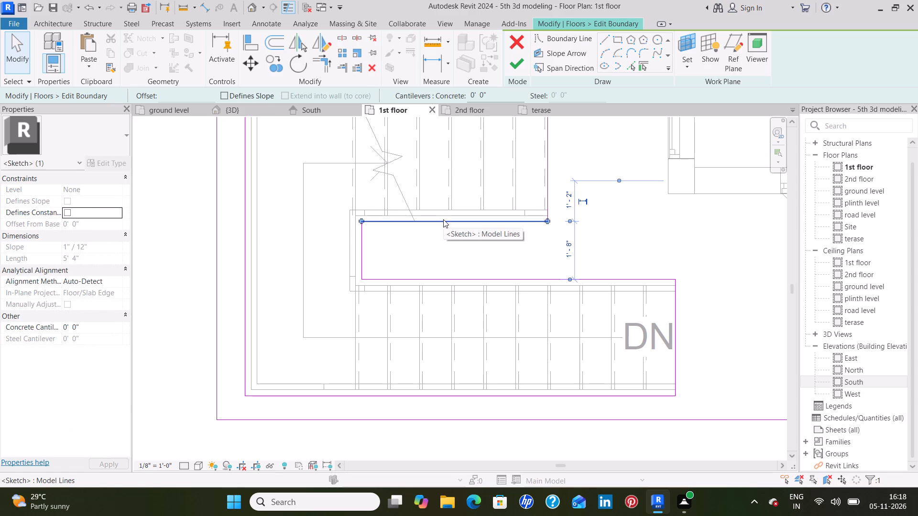
key(Delete)
click(361, 262)
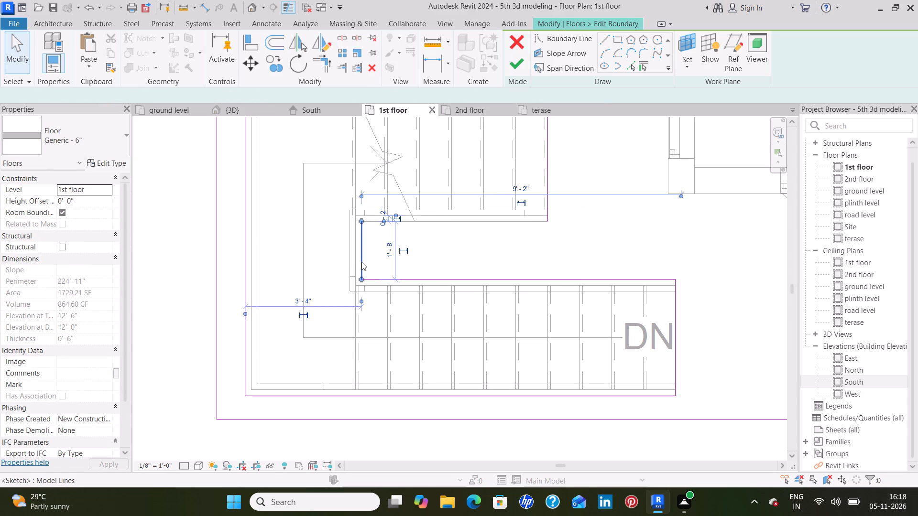
key(Delete)
click(407, 278)
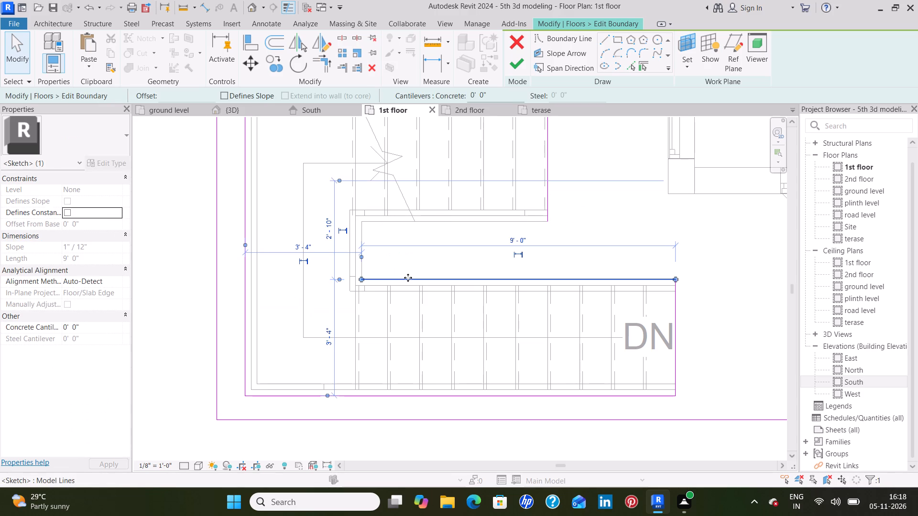
key(Delete)
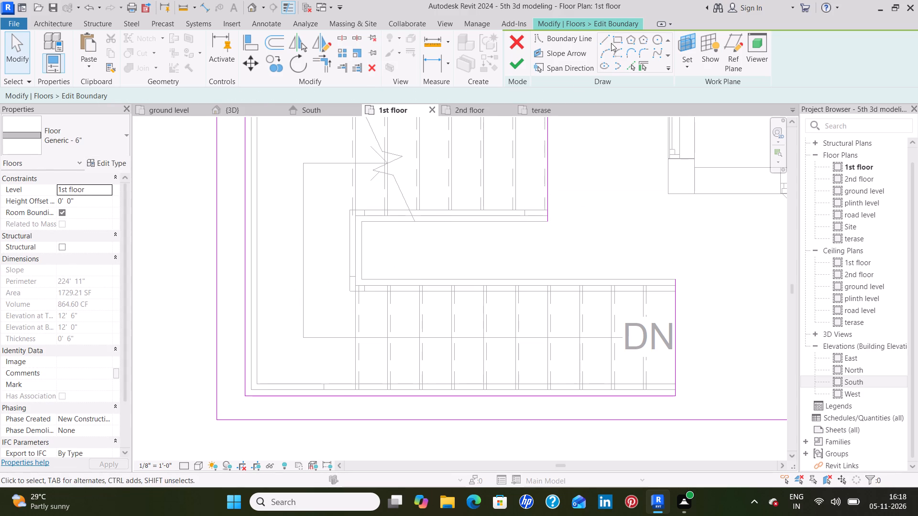
Draw boundary lines 1'-8" south from the north flight's end and 3'-8" east to the south flight's end, and finish the 1st floor slab.
click(602, 40)
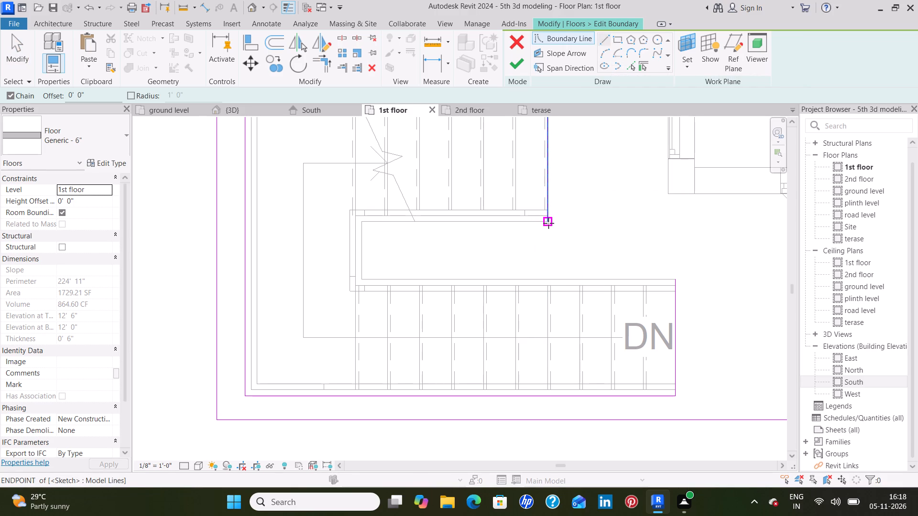
click(548, 220)
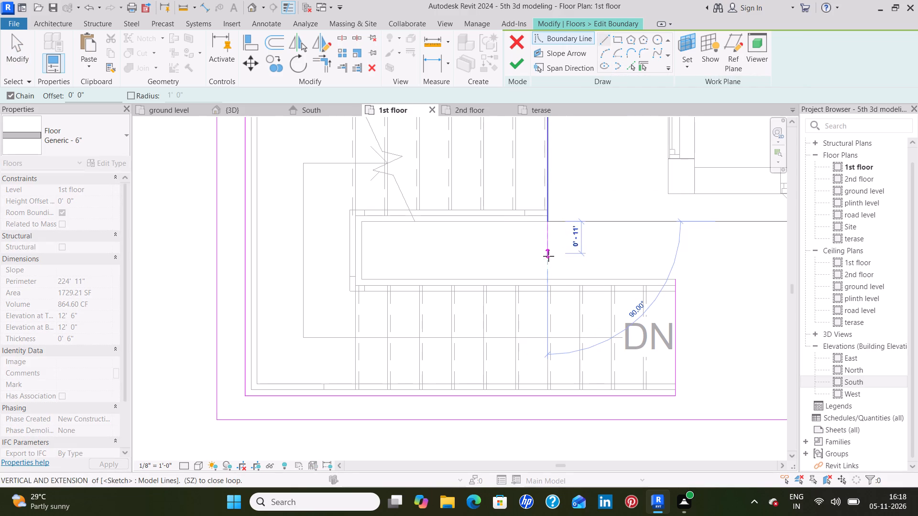
click(548, 279)
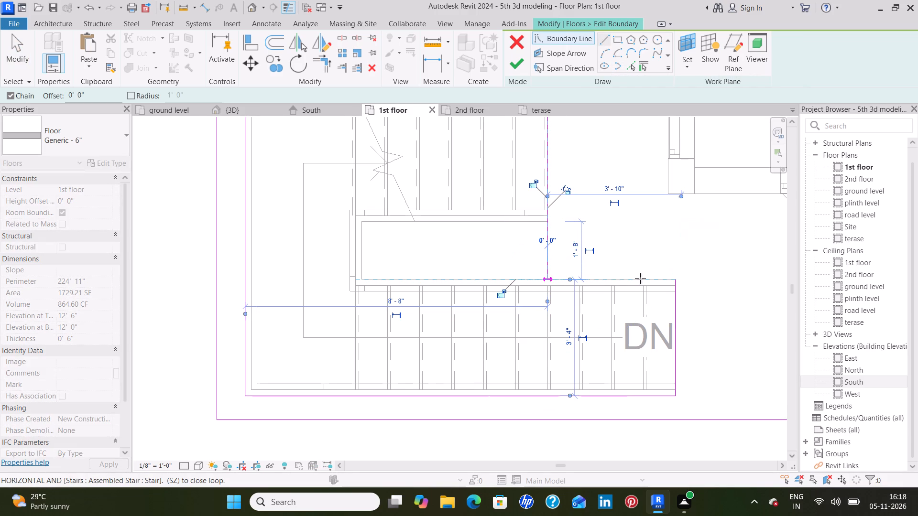
click(673, 280)
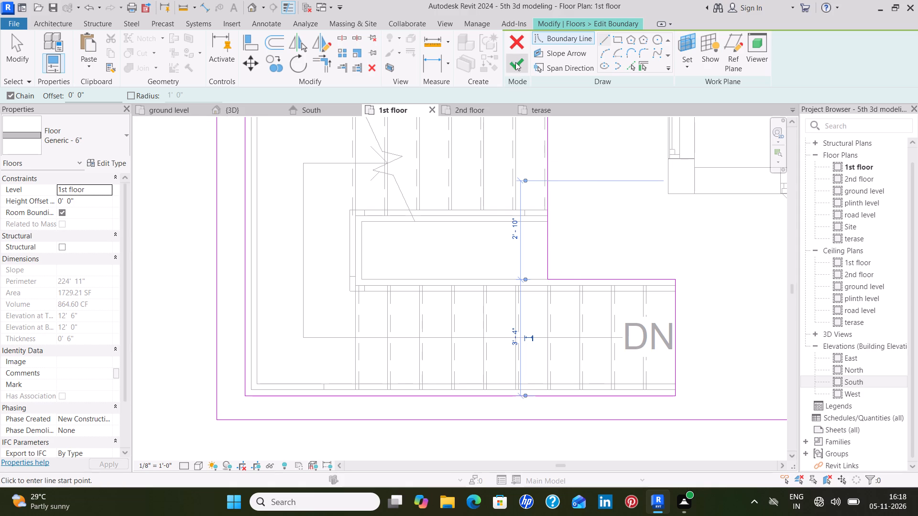
click(515, 61)
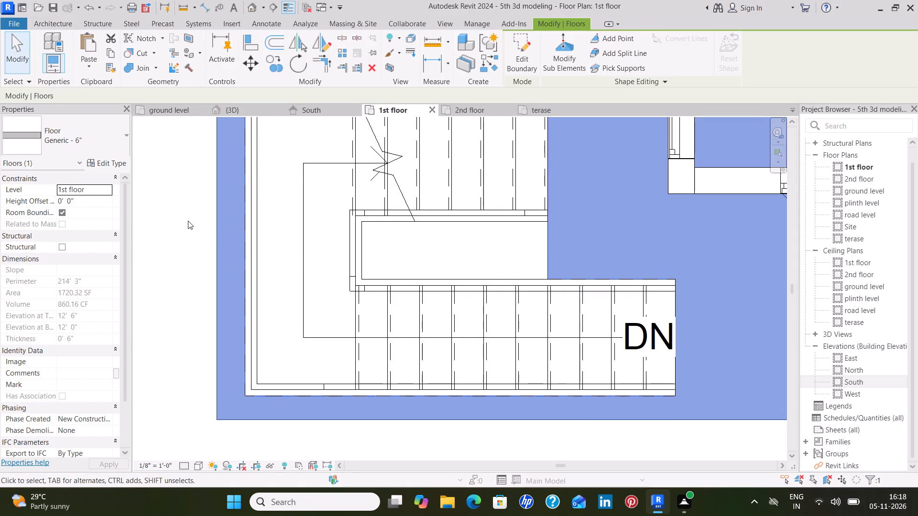
click(181, 219)
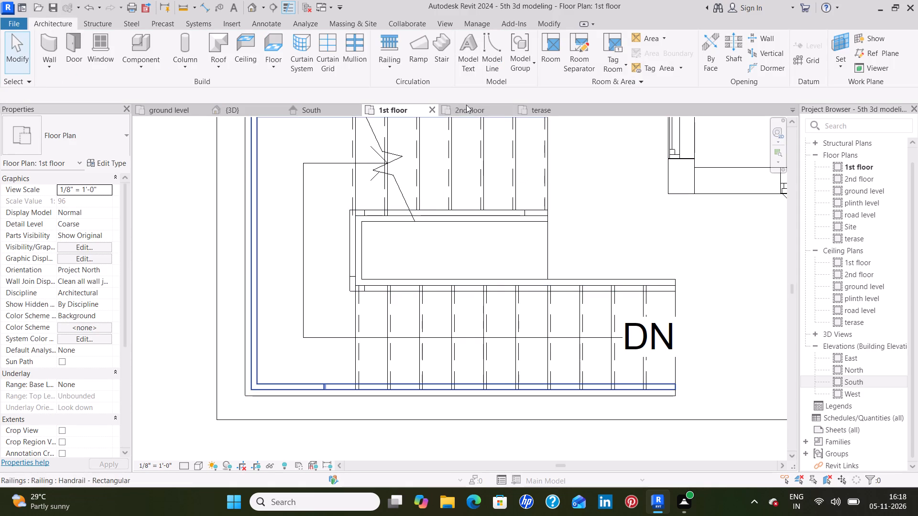
Open the 2nd floor slab boundary and delete the three lines around the strip between the stair flights.
click(468, 107)
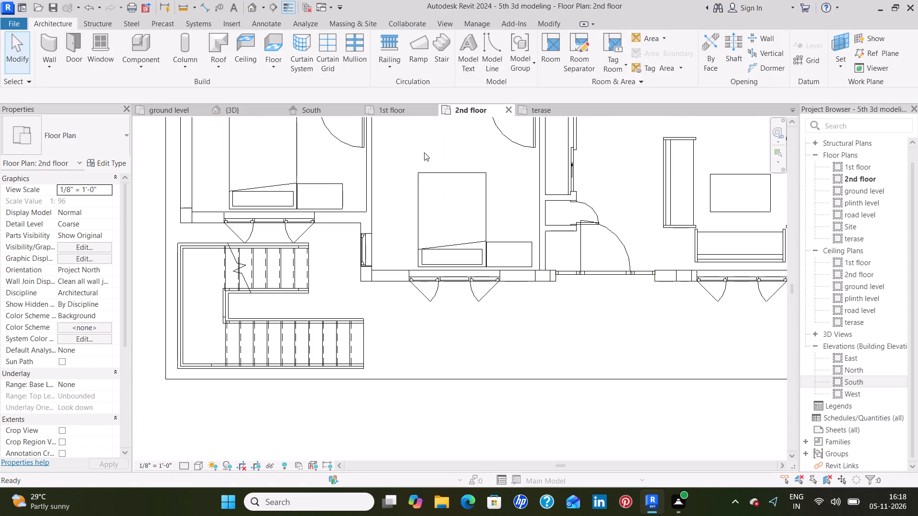
scroll(248, 303, up, 1)
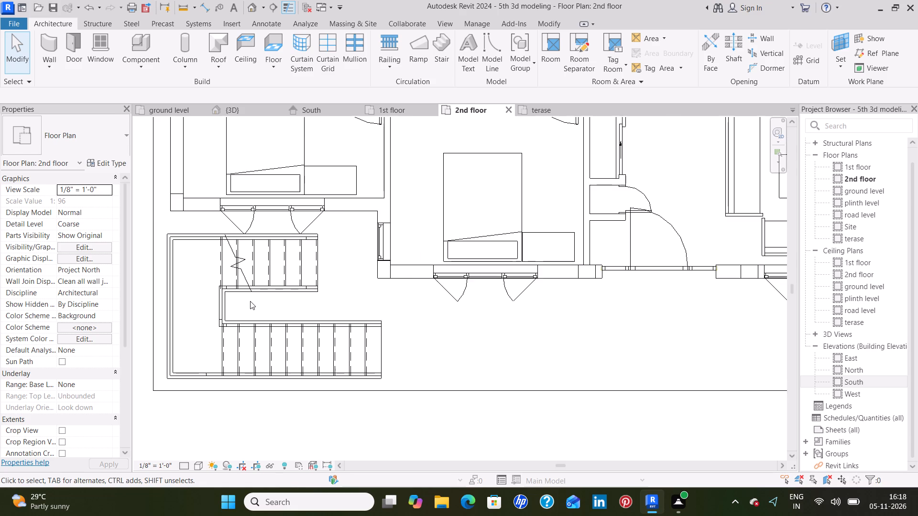
scroll(250, 301, up, 1)
middle_drag(250, 301, 438, 265)
click(330, 269)
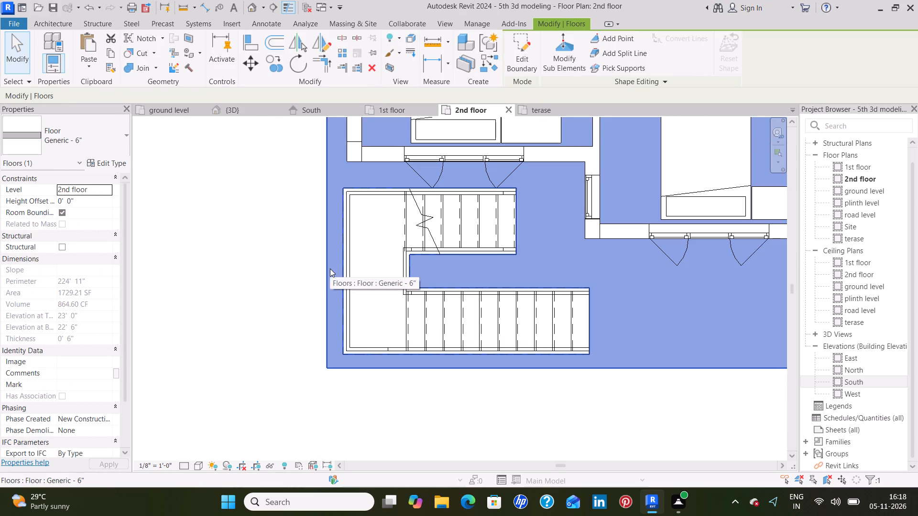
click(527, 45)
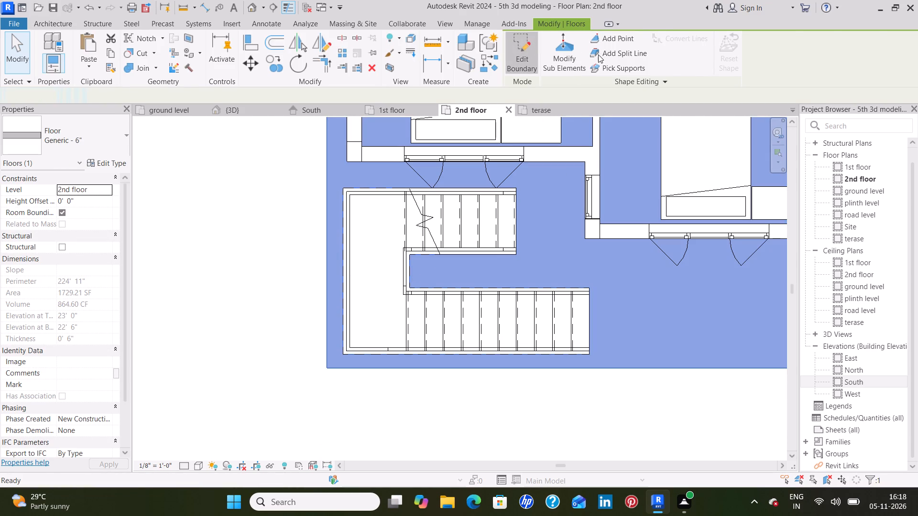
click(605, 41)
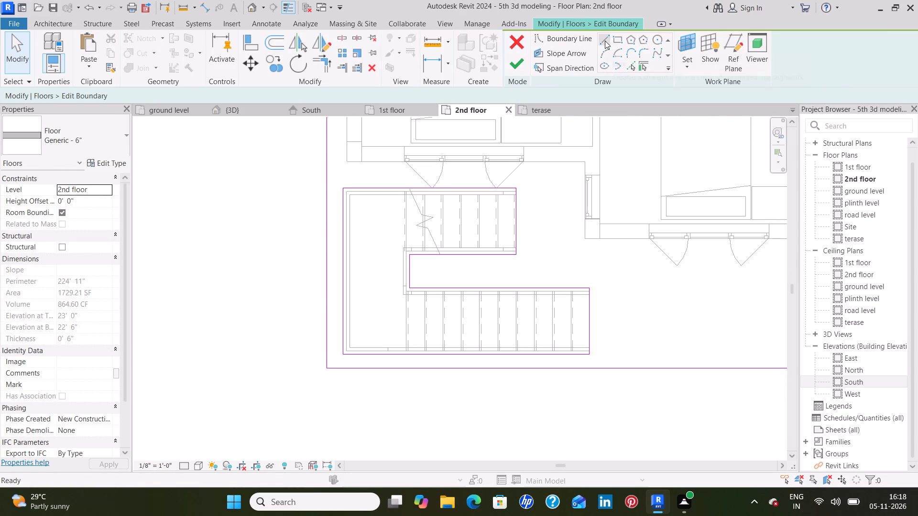
key(Escape)
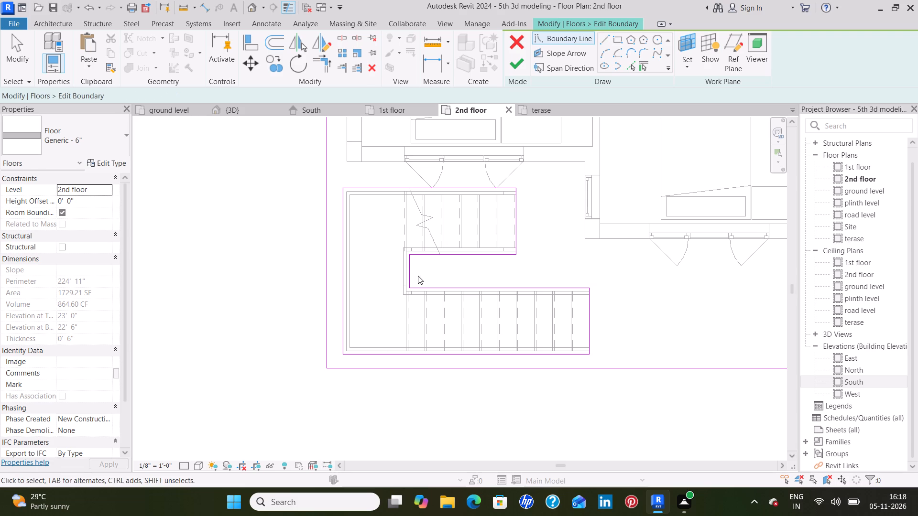
click(435, 253)
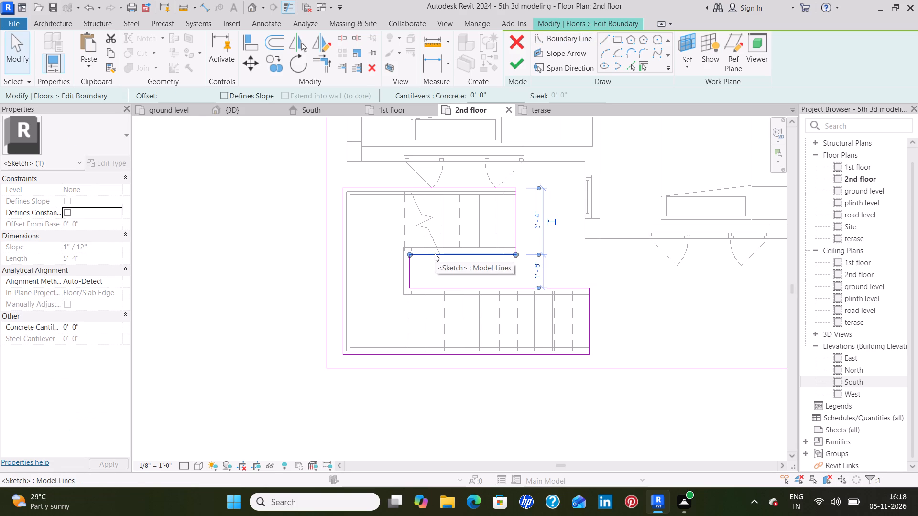
key(Delete)
click(408, 268)
key(Delete)
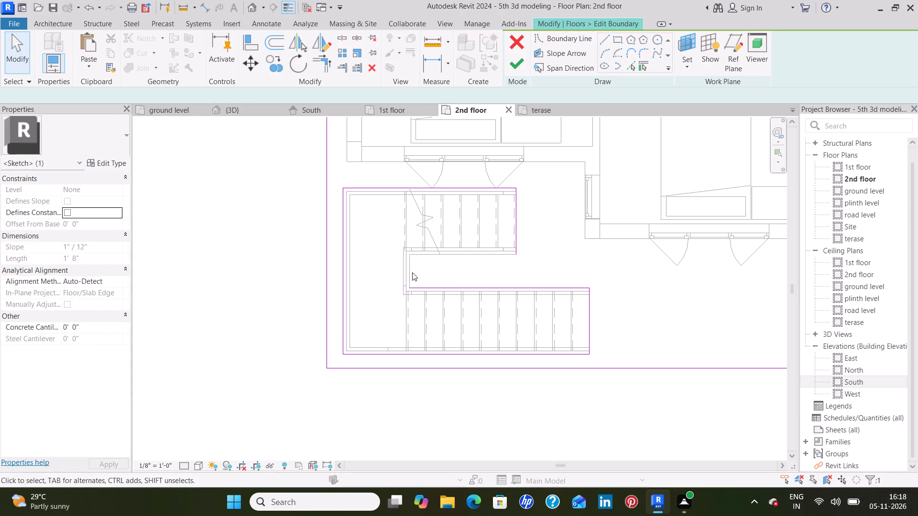
click(441, 287)
key(Delete)
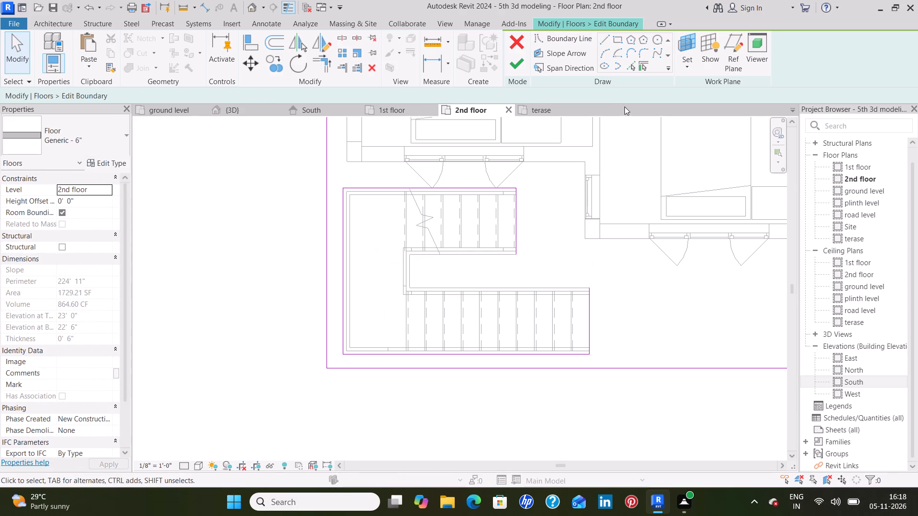
Draw boundary lines 1'-8" south from the north flight's end and east to the south flight's end, and finish the 2nd floor slab.
click(605, 40)
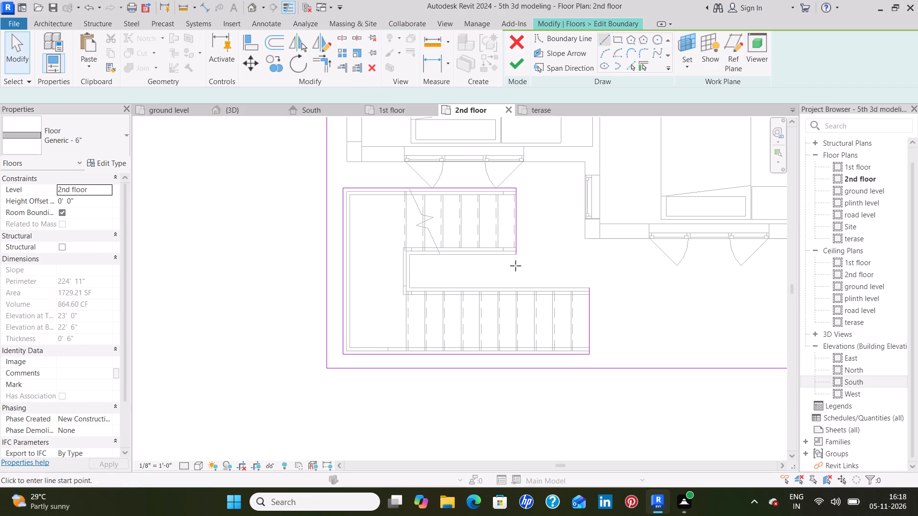
scroll(521, 263, up, 7)
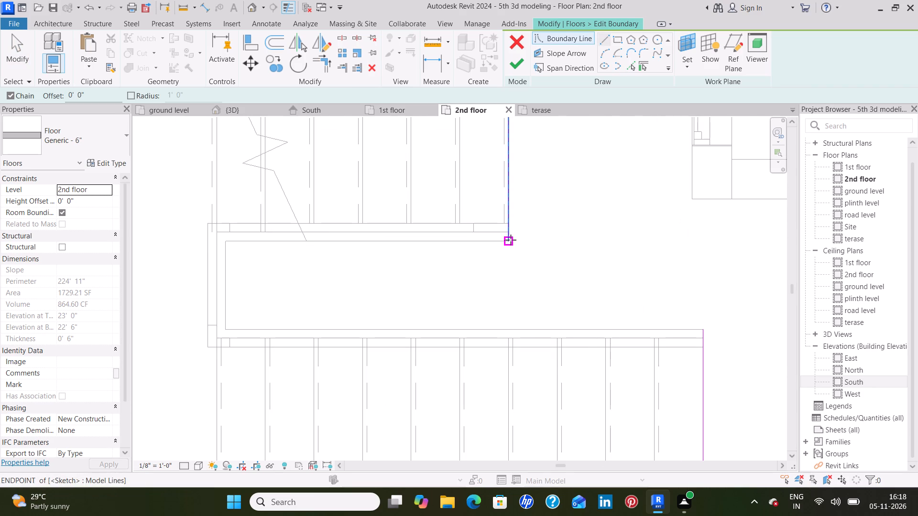
click(509, 240)
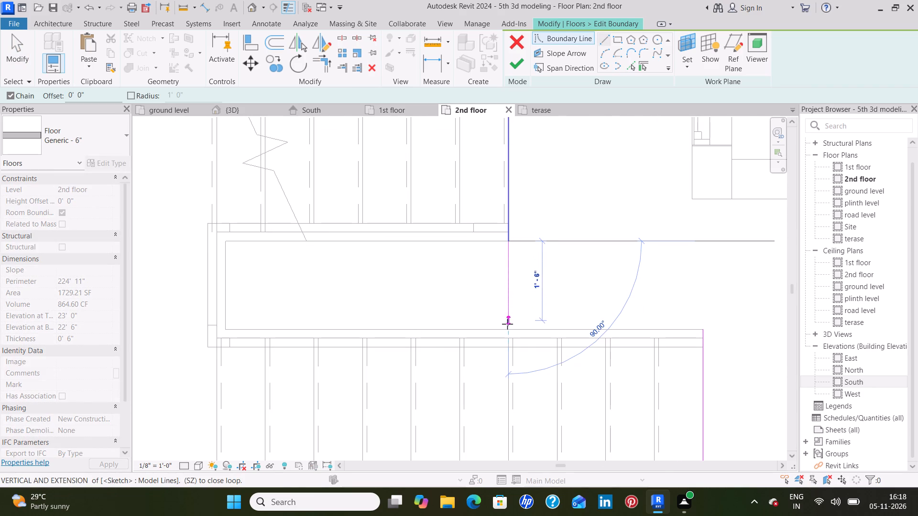
click(507, 328)
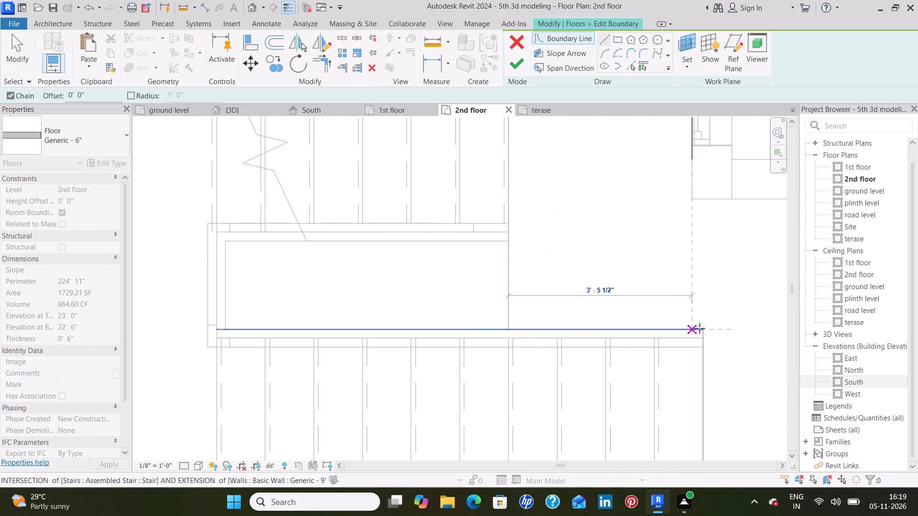
click(701, 328)
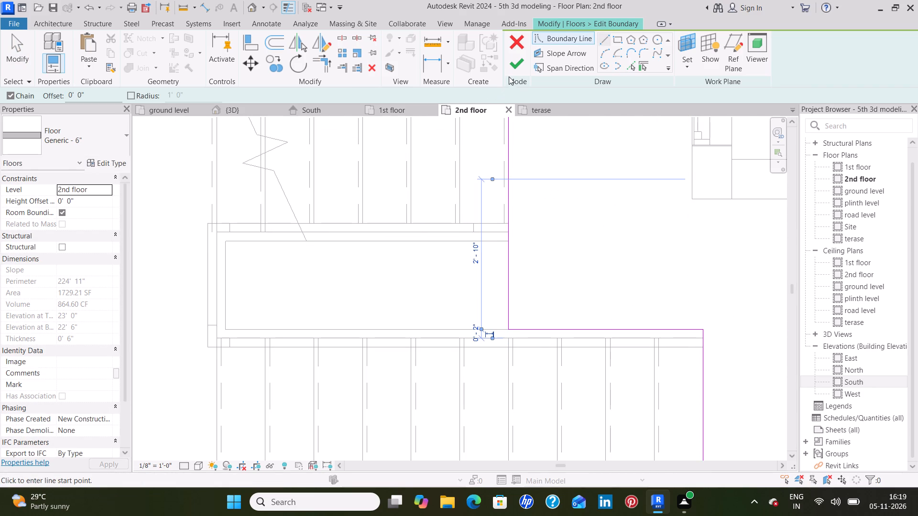
click(511, 65)
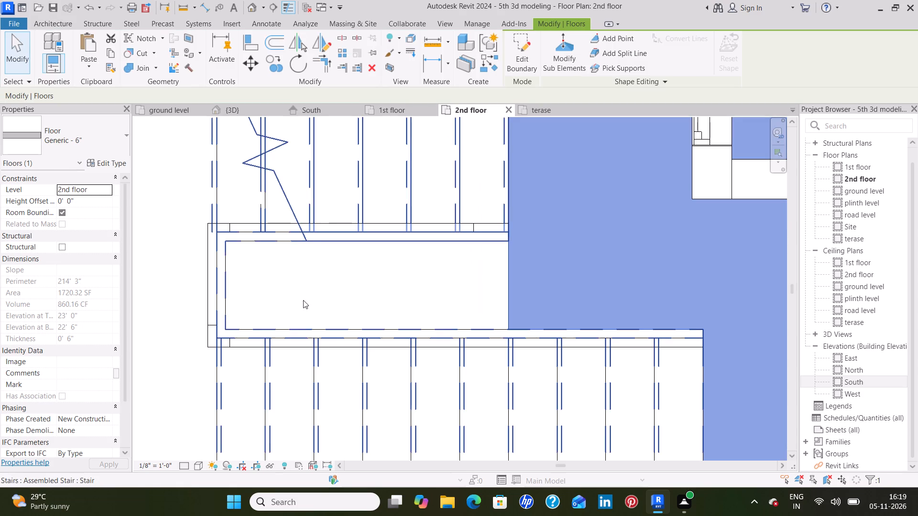
click(175, 278)
scroll(170, 275, down, 4)
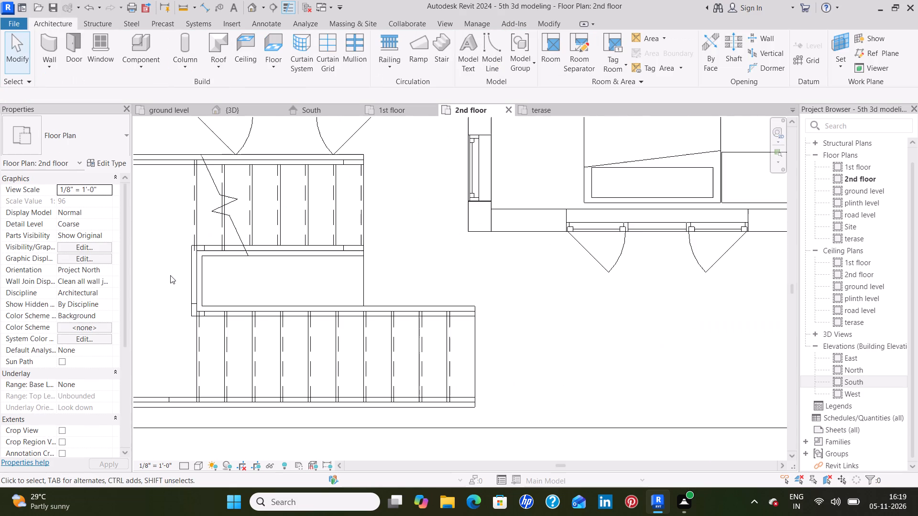
middle_drag(170, 274, 284, 255)
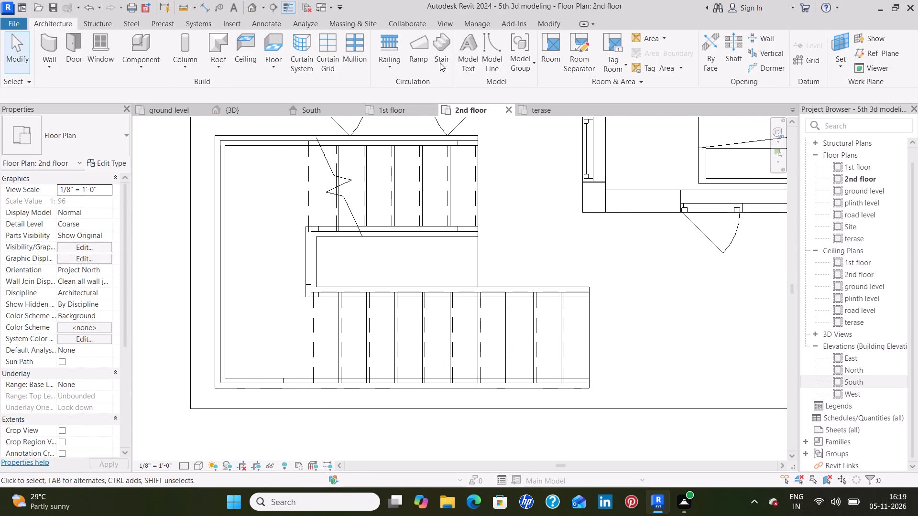
Open the terase slab boundary and delete the three lines around the strip between the stair flights.
click(540, 113)
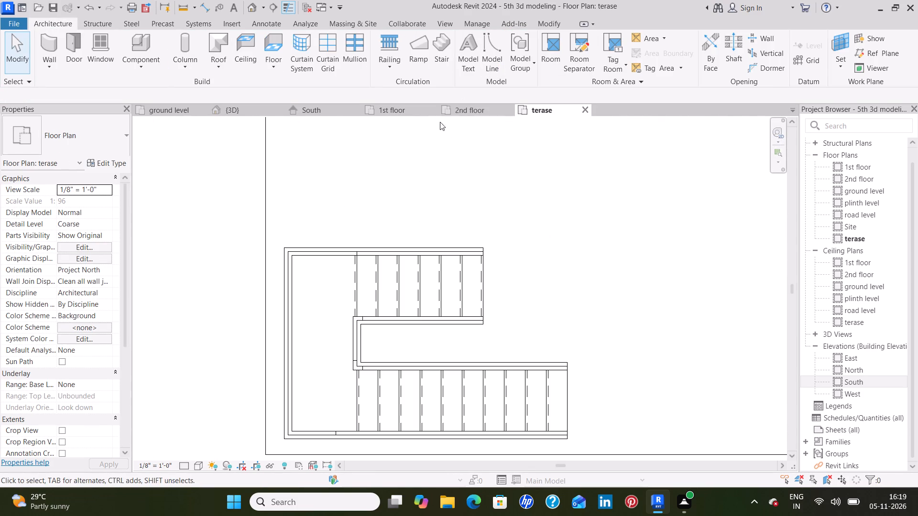
click(265, 233)
click(526, 57)
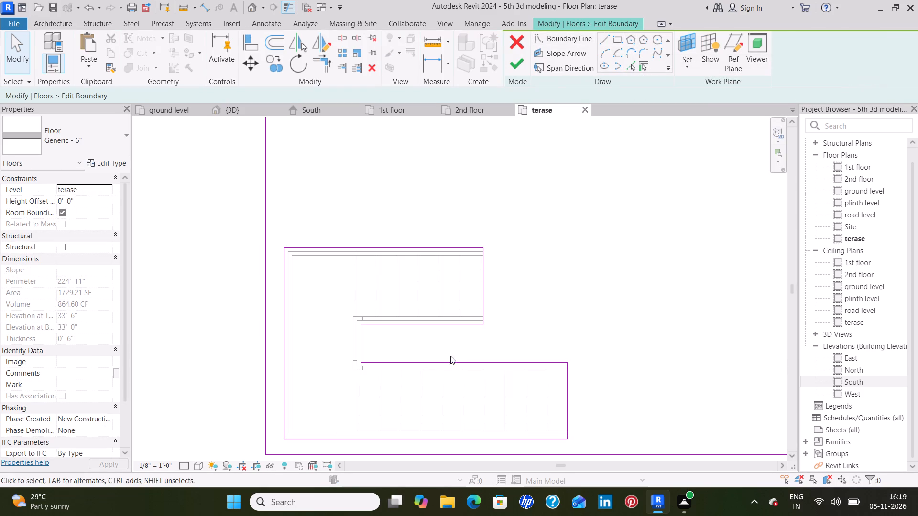
click(427, 325)
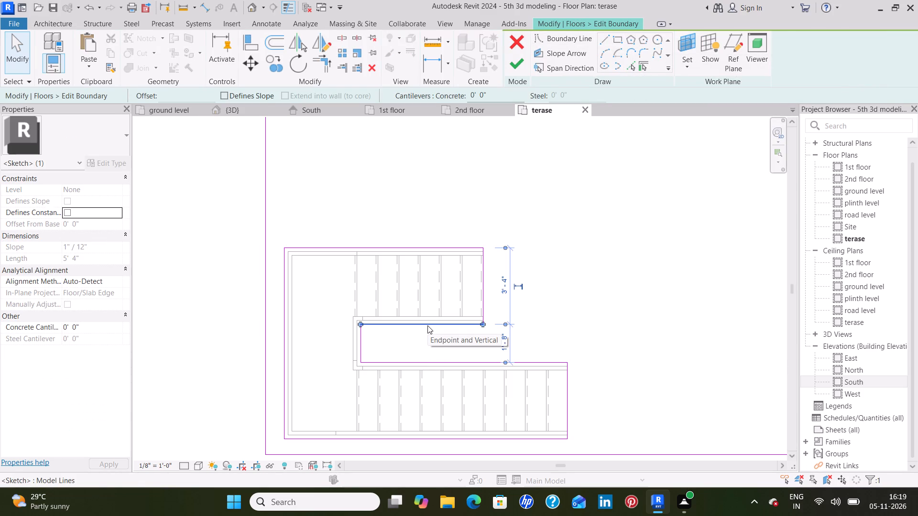
key(Delete)
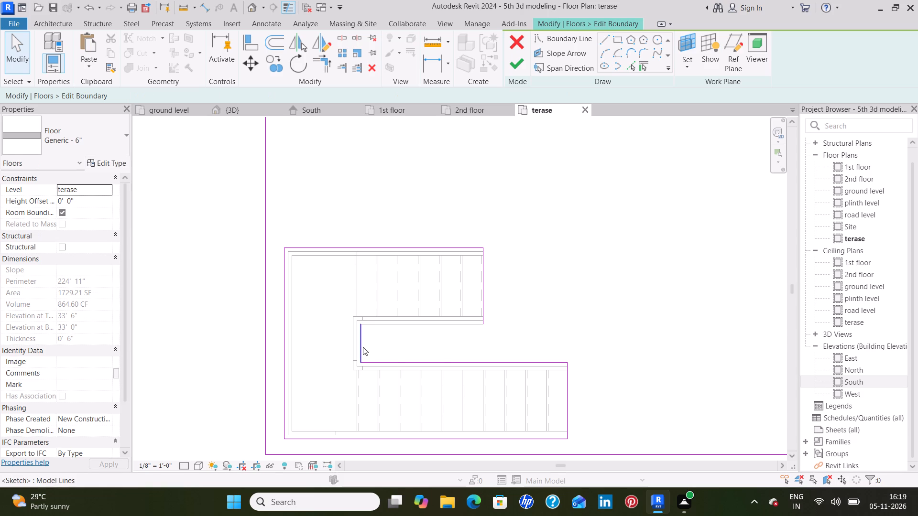
click(363, 347)
key(Delete)
click(399, 362)
key(Delete)
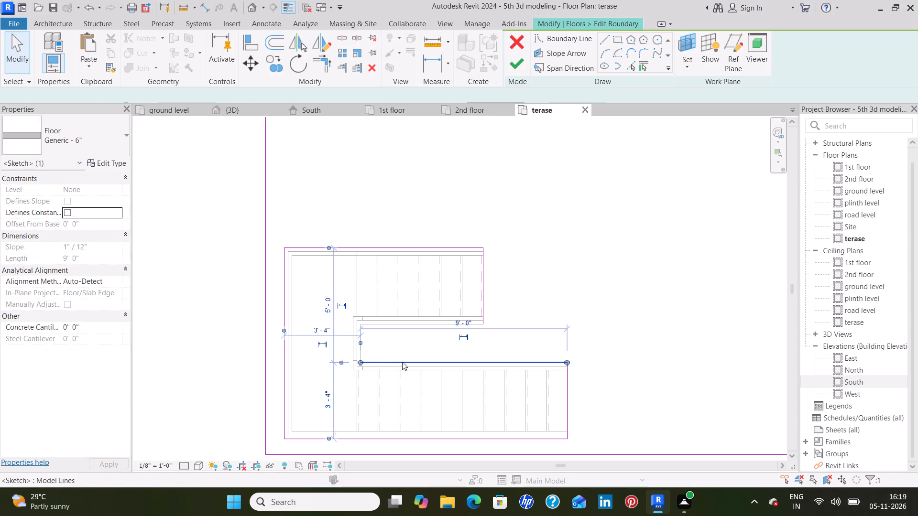
Draw a boundary line south from the north flight's end and stretch it to 1'-8", meeting the south flight's north edge.
click(603, 39)
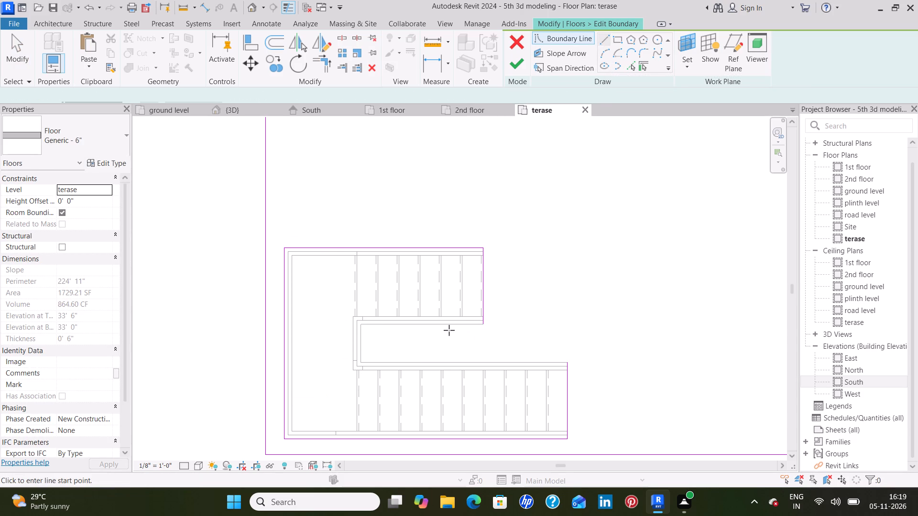
click(484, 324)
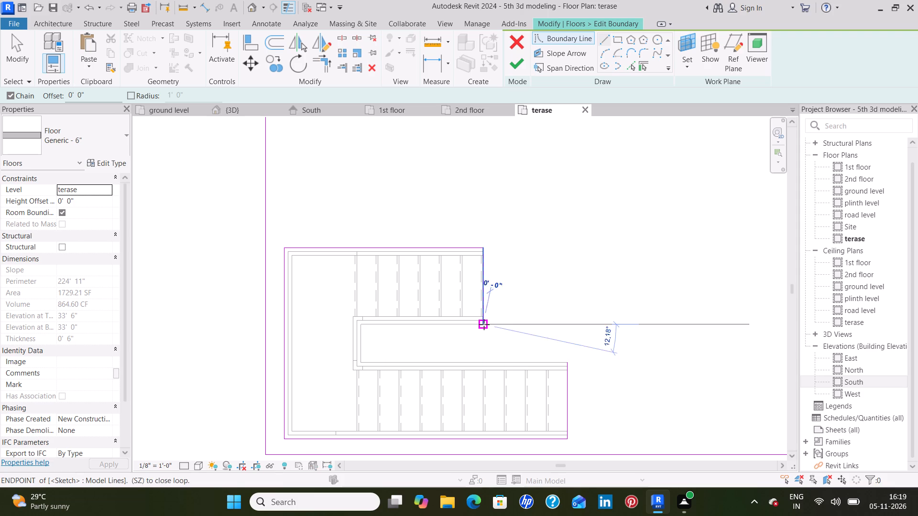
click(484, 361)
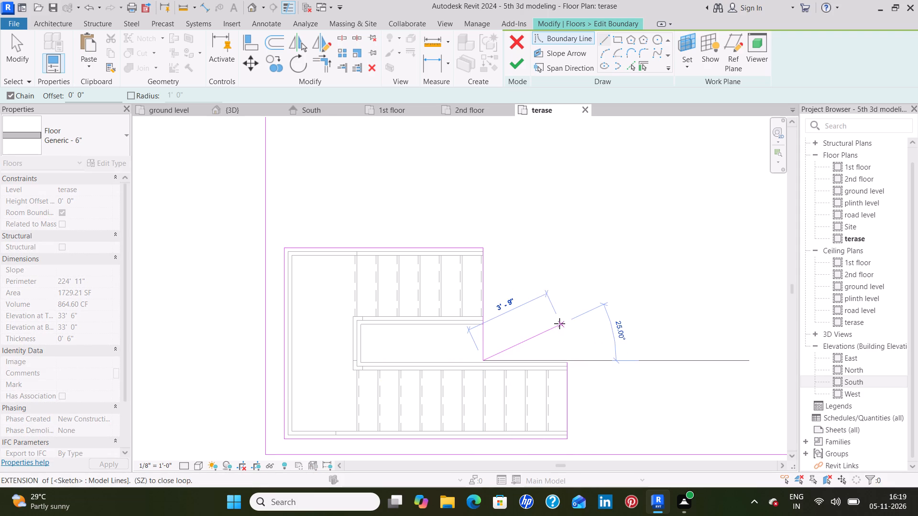
key(Escape)
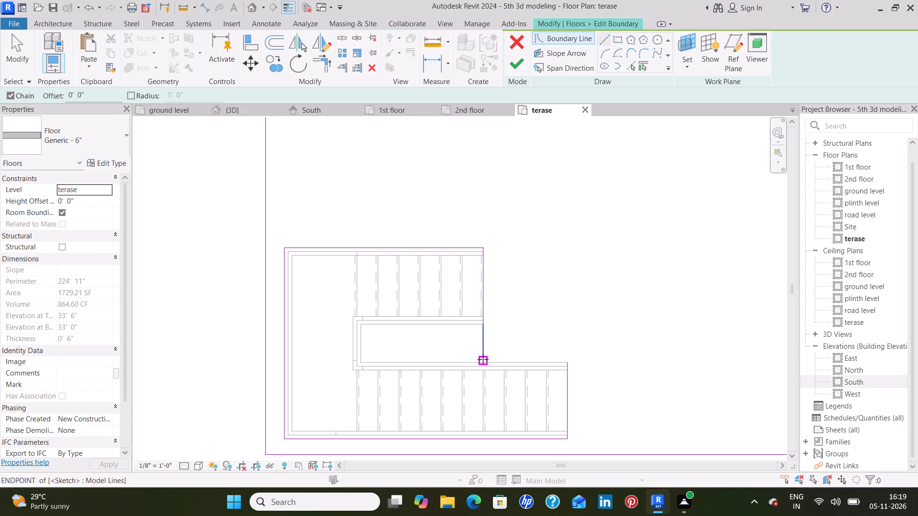
scroll(483, 359, up, 7)
key(Escape)
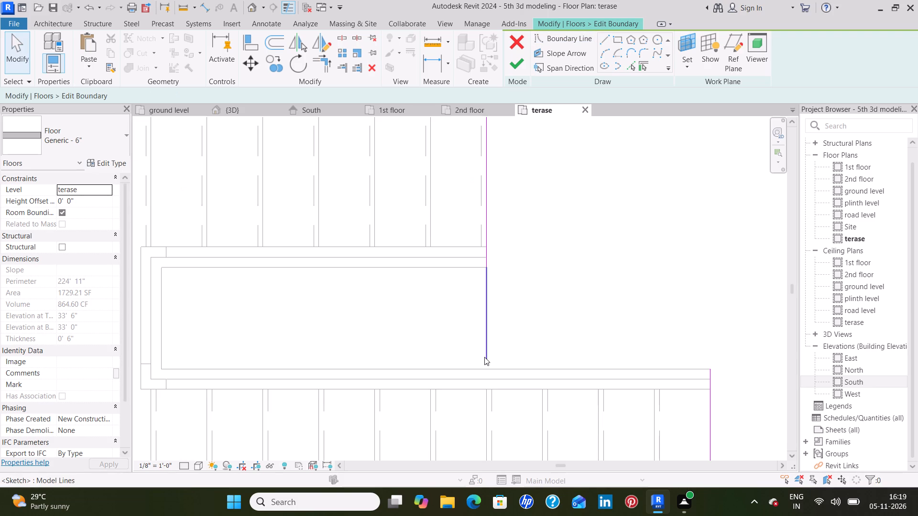
click(484, 357)
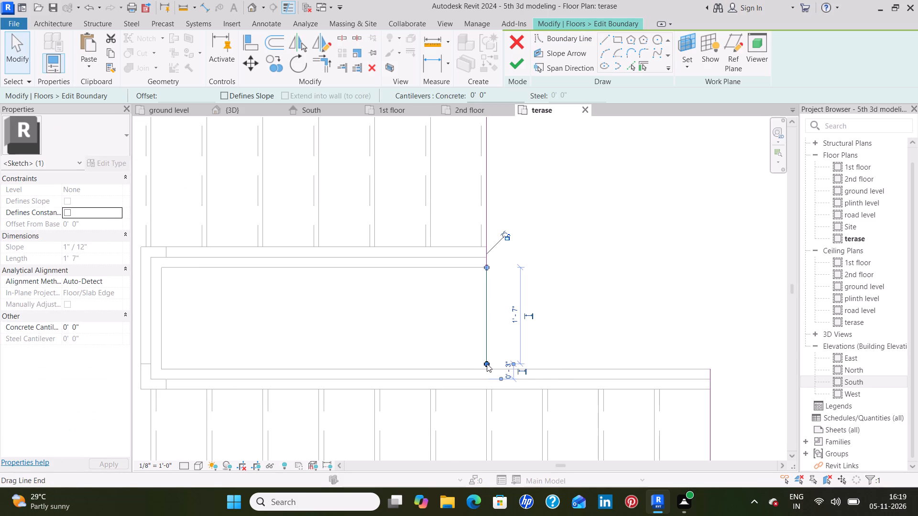
click(487, 364)
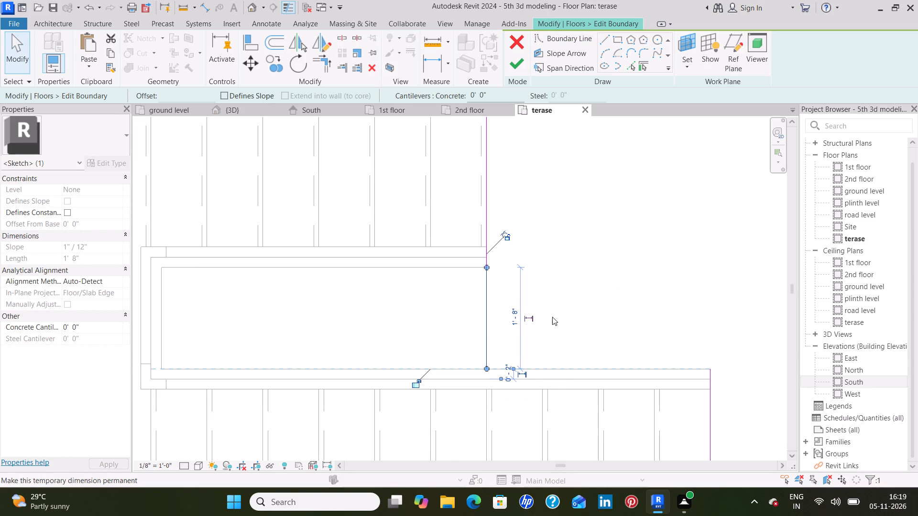
click(587, 304)
Draw a boundary line east from the 1'-8" line to the south flight's end, and finish the terase slab.
click(585, 40)
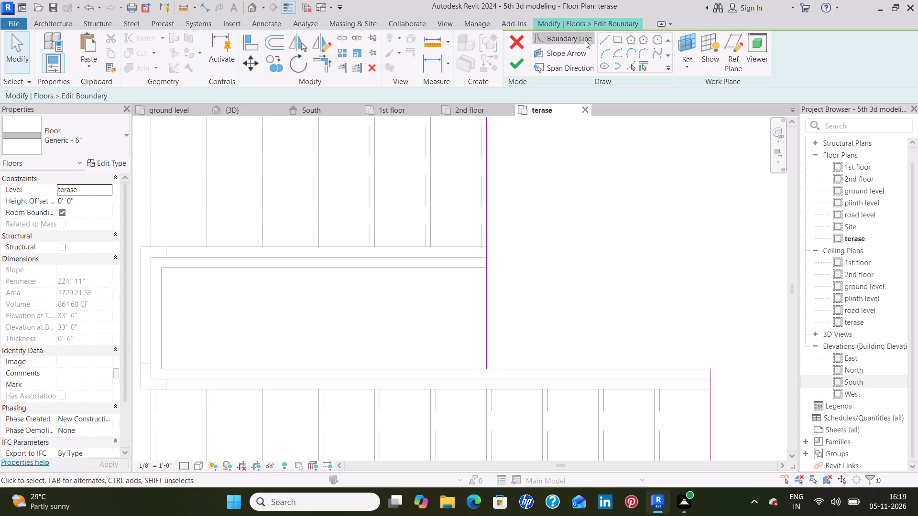
click(489, 368)
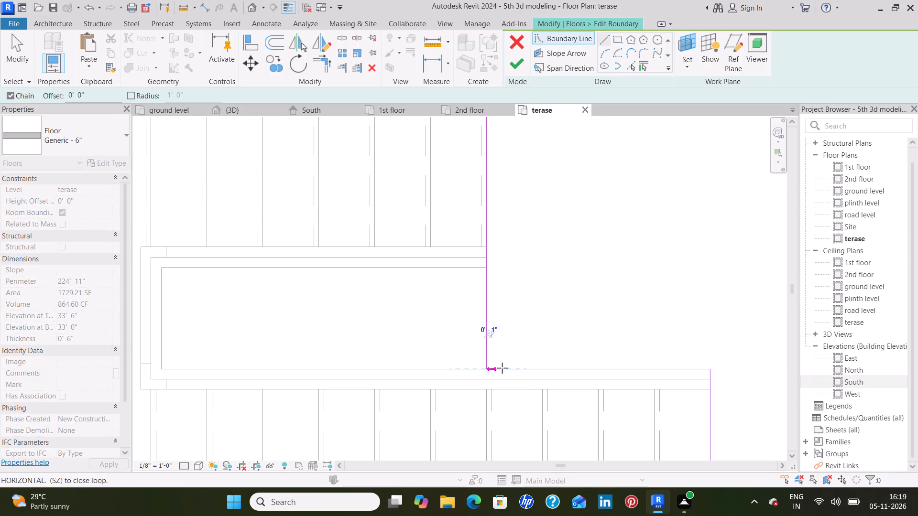
click(711, 368)
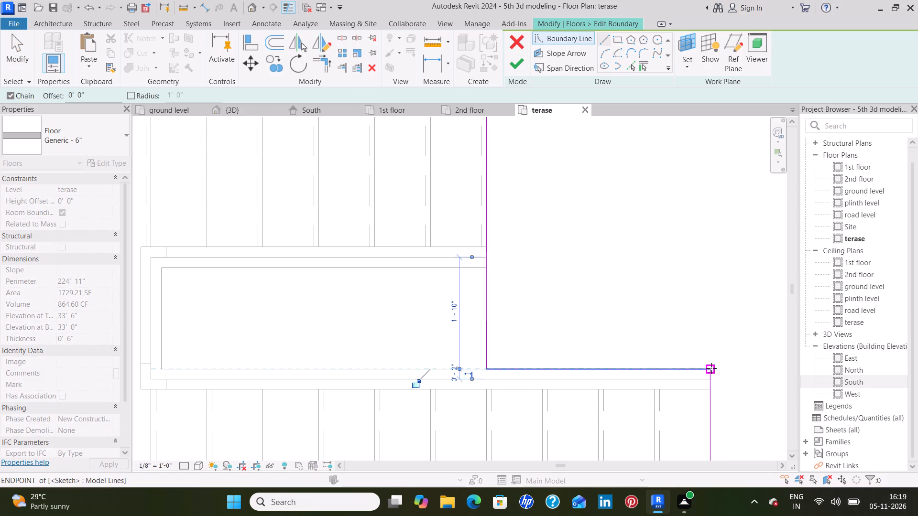
scroll(668, 298, down, 5)
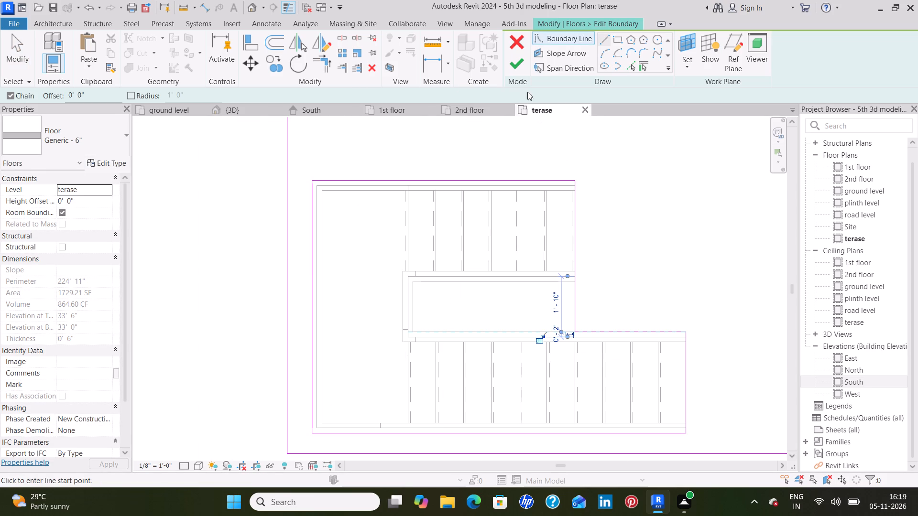
click(512, 68)
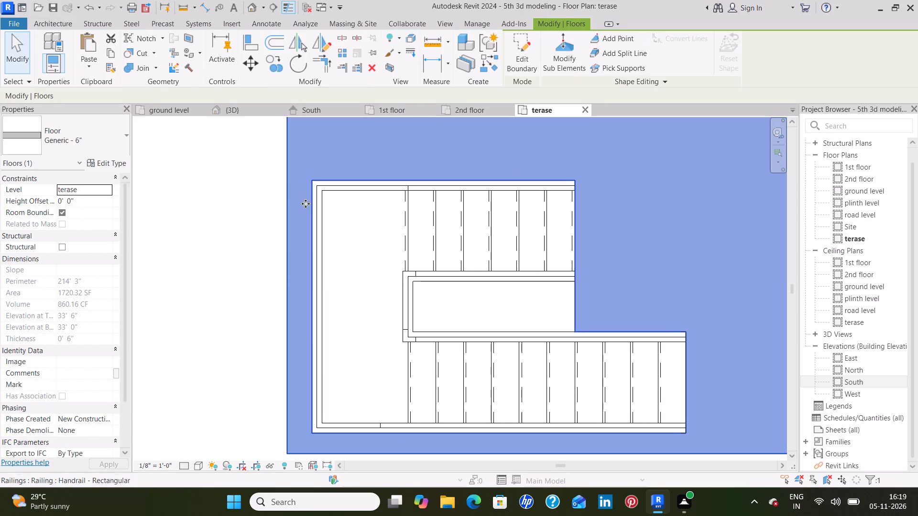
click(162, 258)
scroll(240, 252, down, 4)
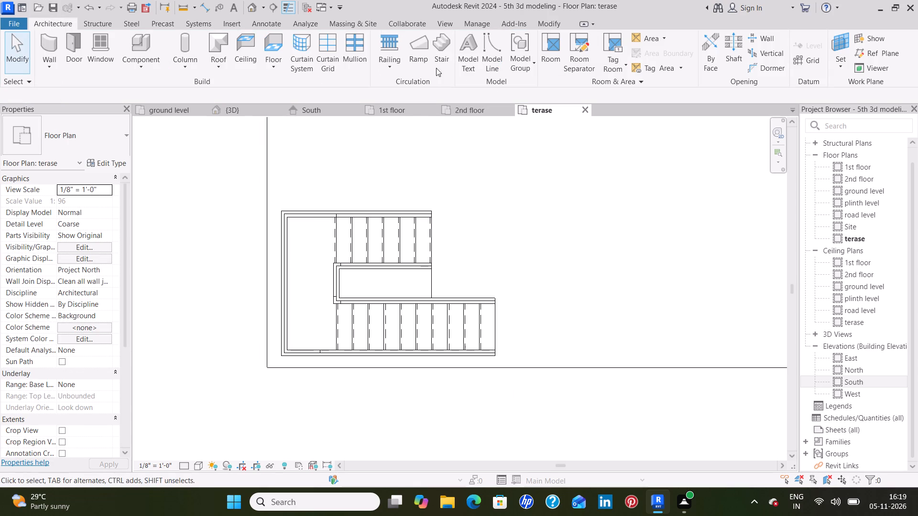
Examine the stairs and slab openings in the 3D view, and the full slab outline in the ground level plan.
click(234, 112)
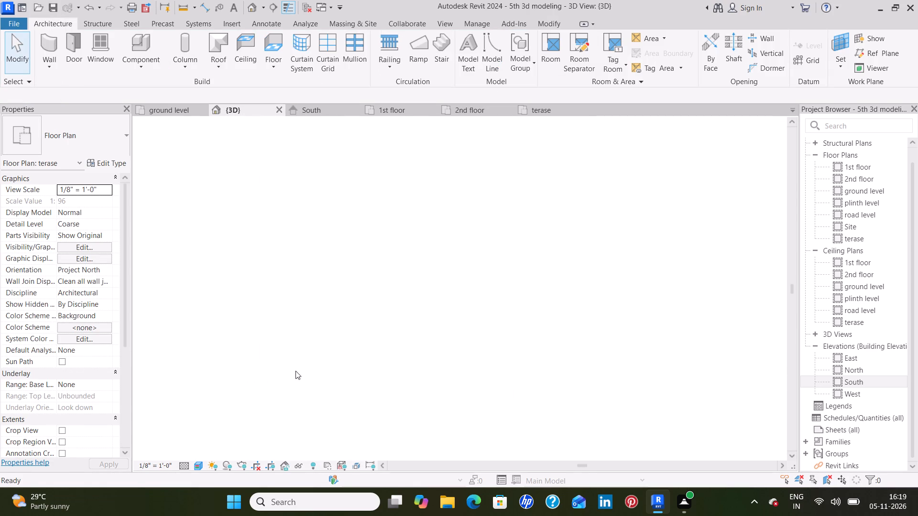
middle_drag(388, 339, 366, 348)
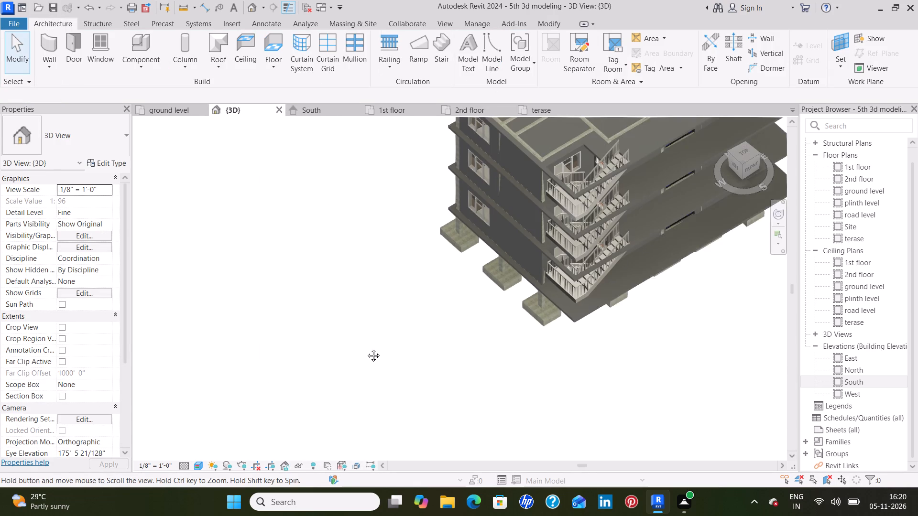
middle_drag(366, 348, 295, 361)
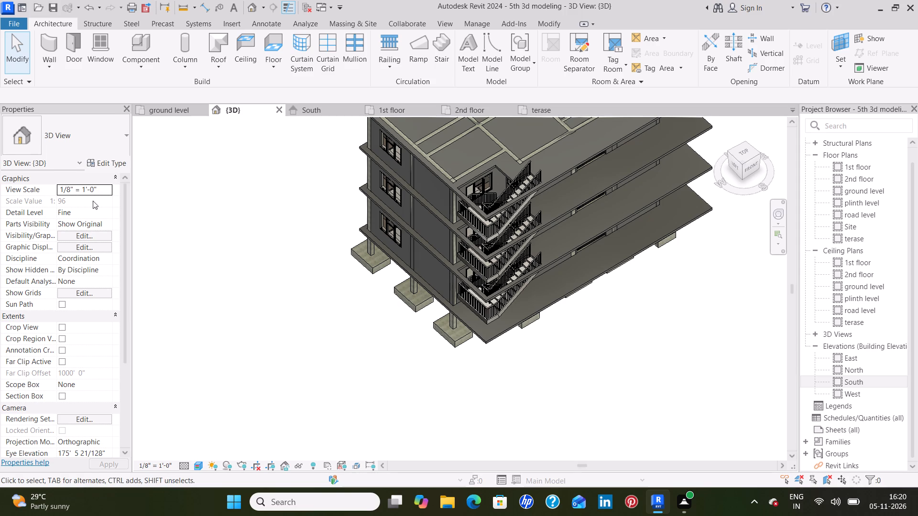
click(170, 115)
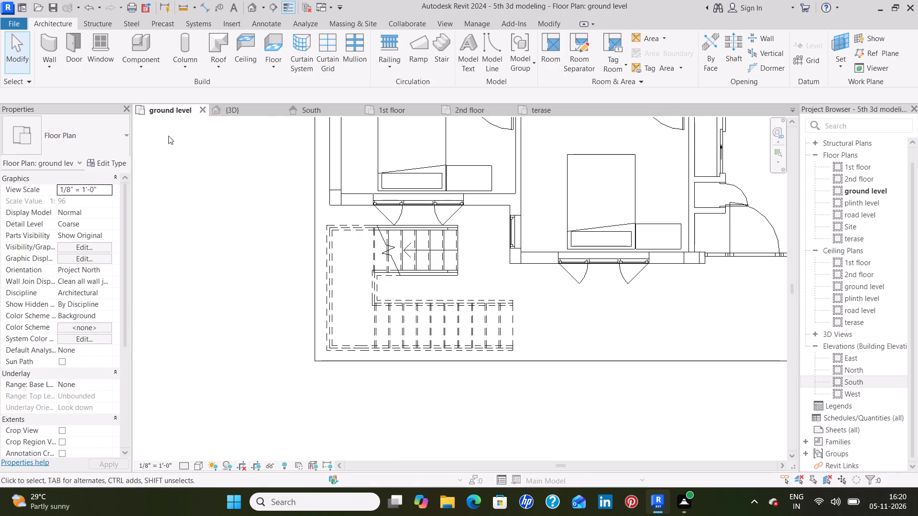
scroll(274, 283, down, 1)
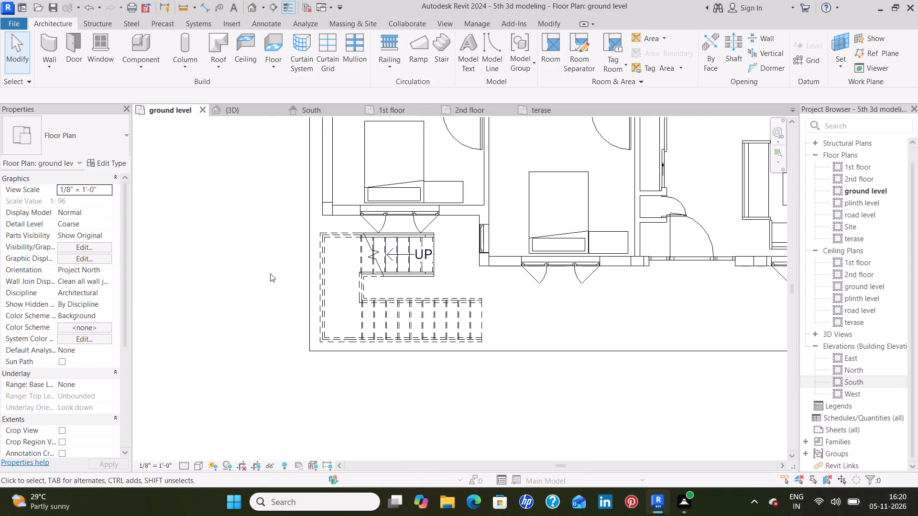
scroll(270, 273, down, 2)
middle_drag(255, 270, 235, 235)
scroll(234, 235, down, 2)
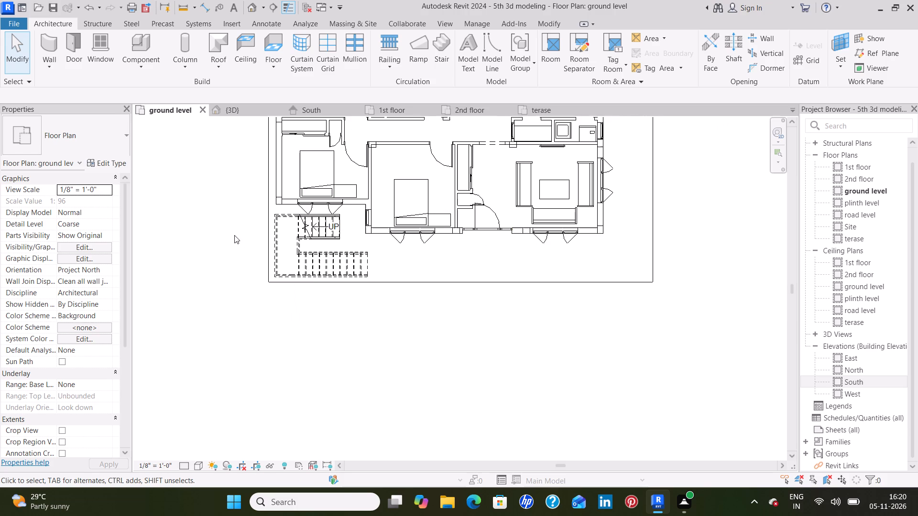
scroll(374, 288, up, 2)
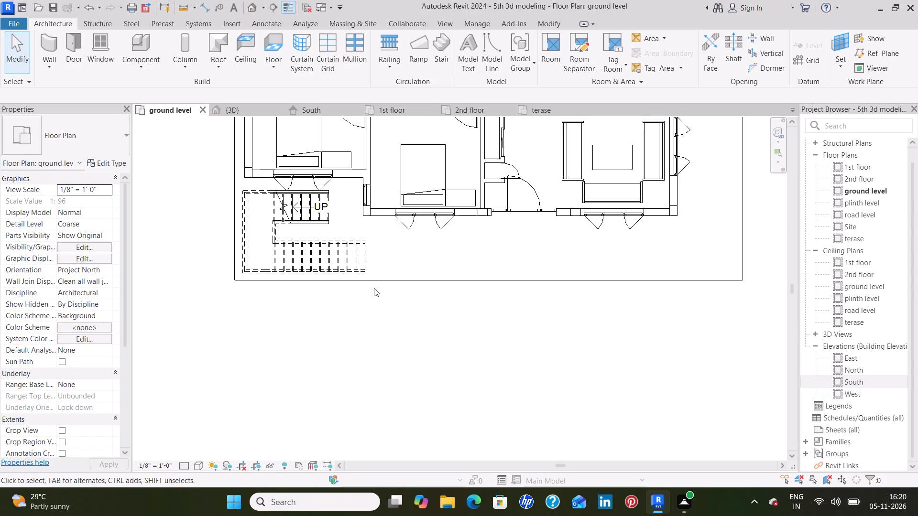
scroll(374, 288, up, 8)
scroll(373, 288, down, 4)
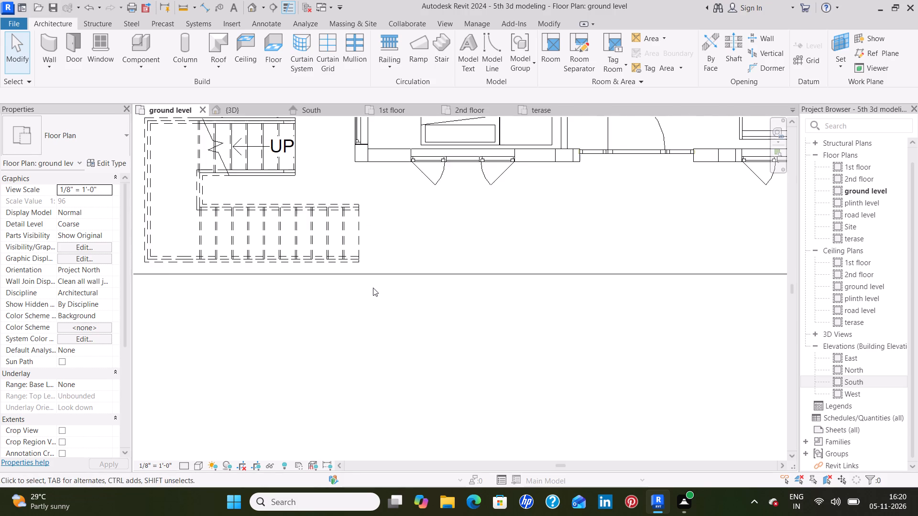
scroll(373, 288, down, 2)
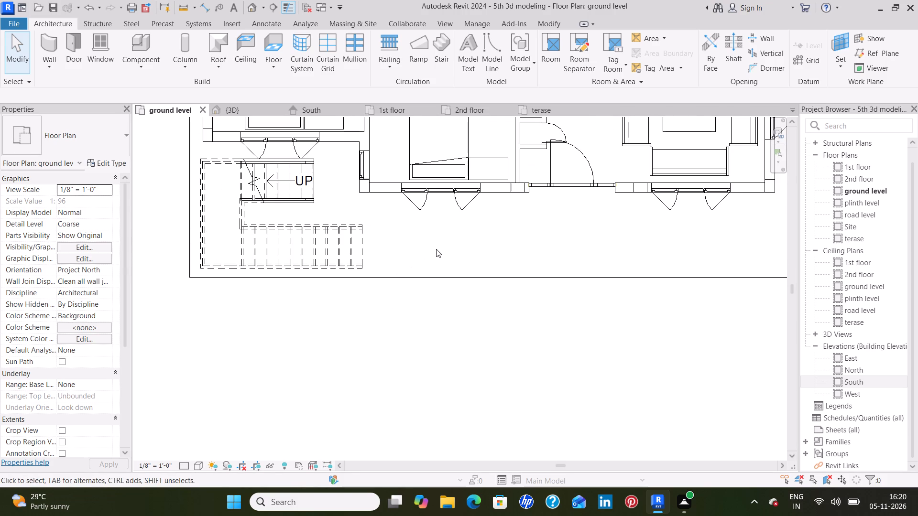
middle_drag(436, 249, 423, 272)
scroll(419, 274, down, 6)
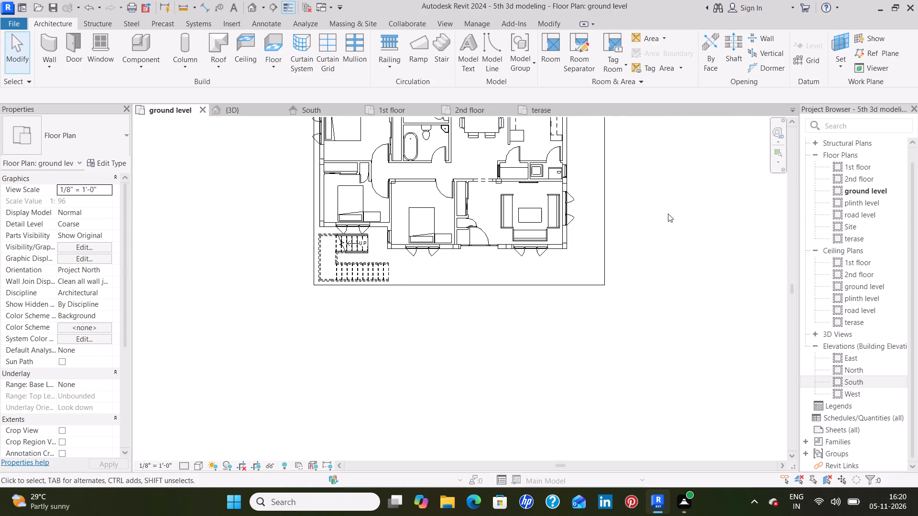
middle_drag(668, 215, 667, 288)
scroll(667, 288, down, 1)
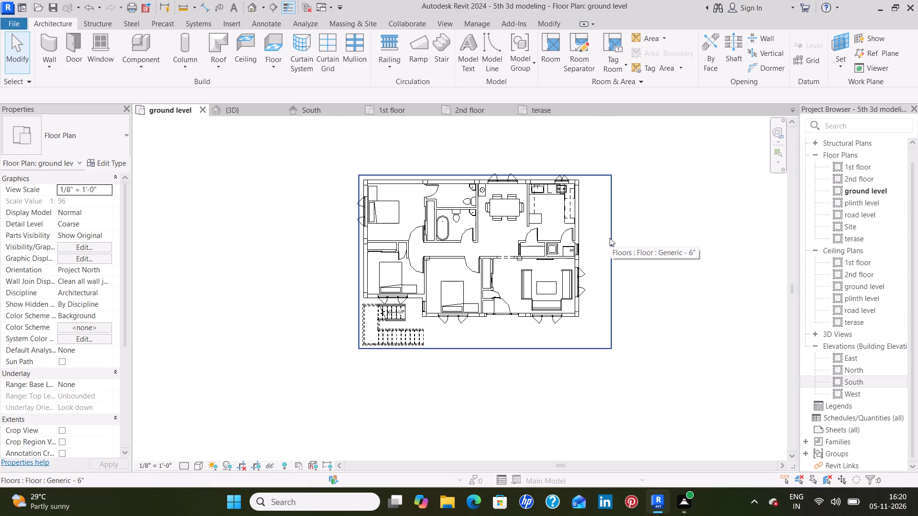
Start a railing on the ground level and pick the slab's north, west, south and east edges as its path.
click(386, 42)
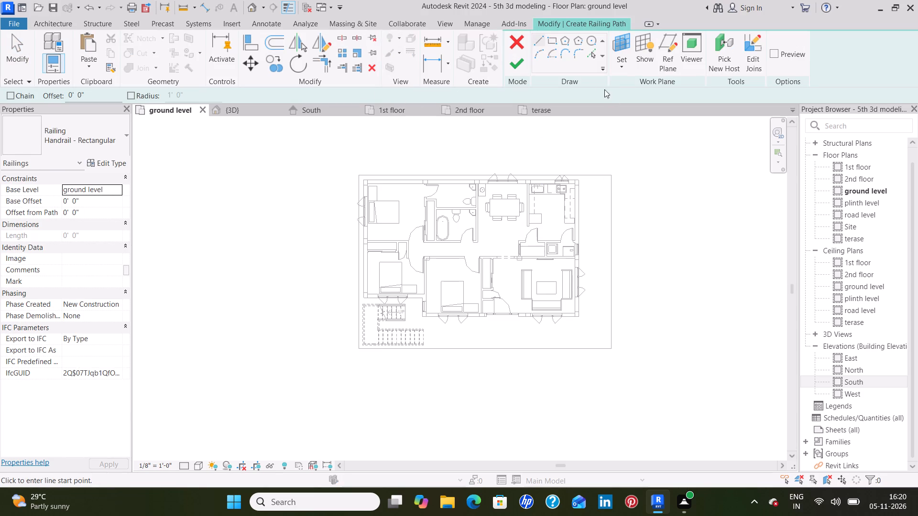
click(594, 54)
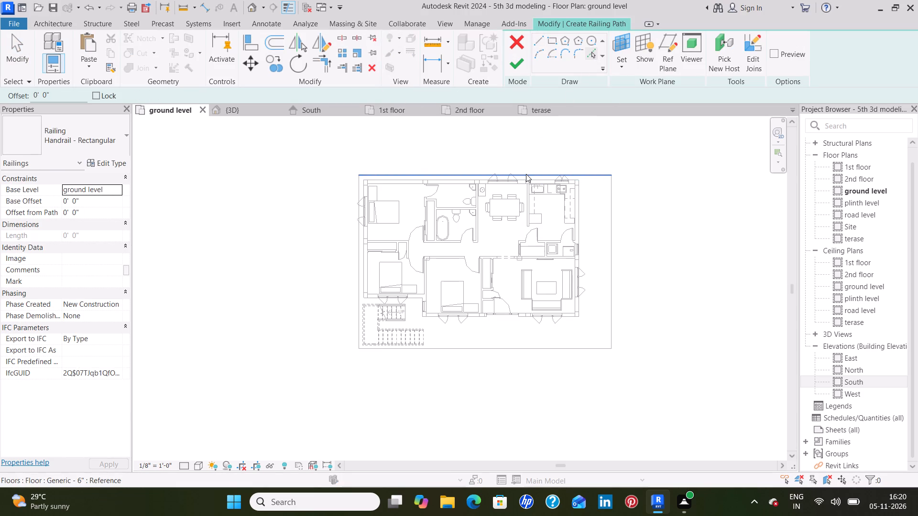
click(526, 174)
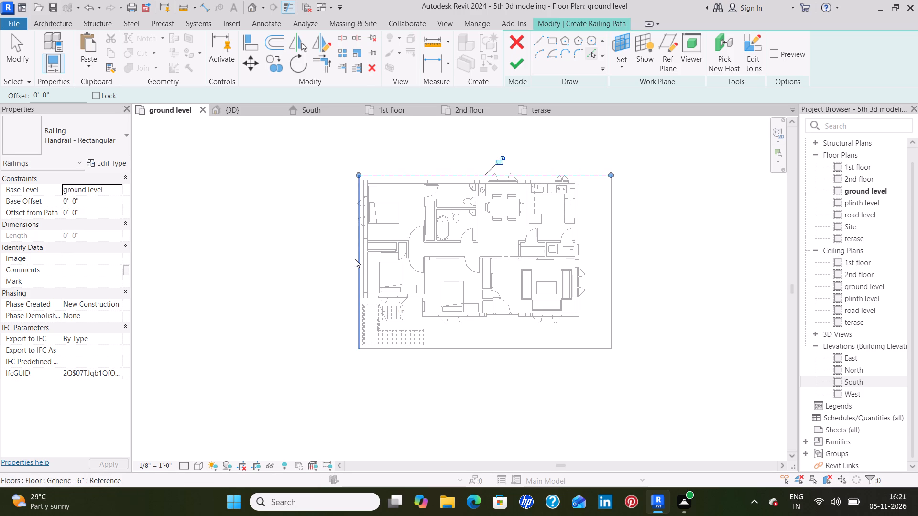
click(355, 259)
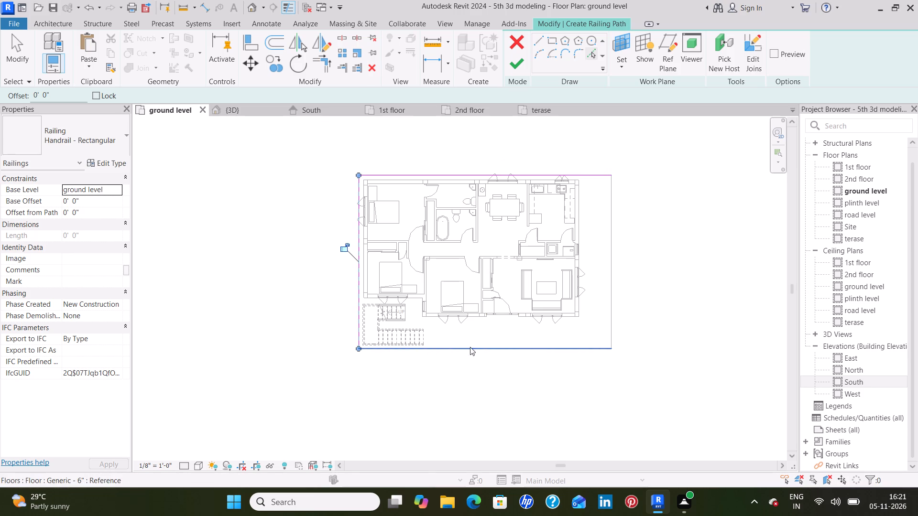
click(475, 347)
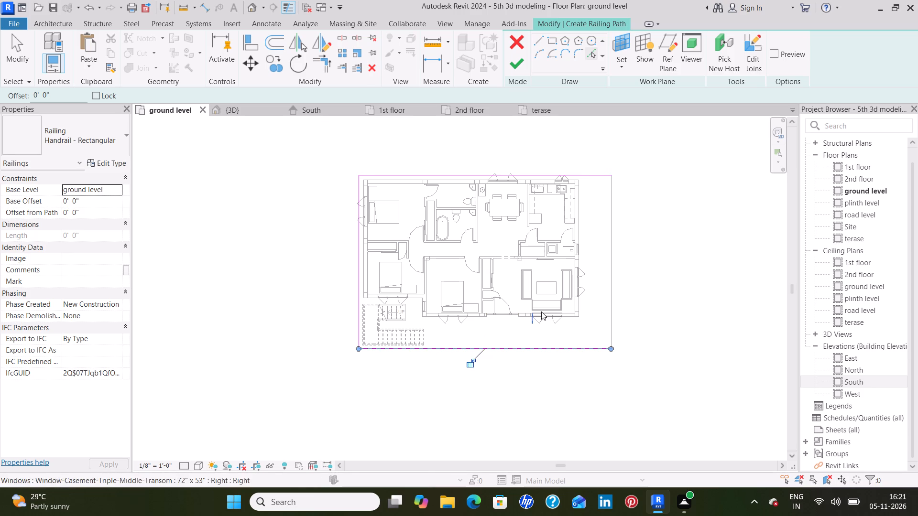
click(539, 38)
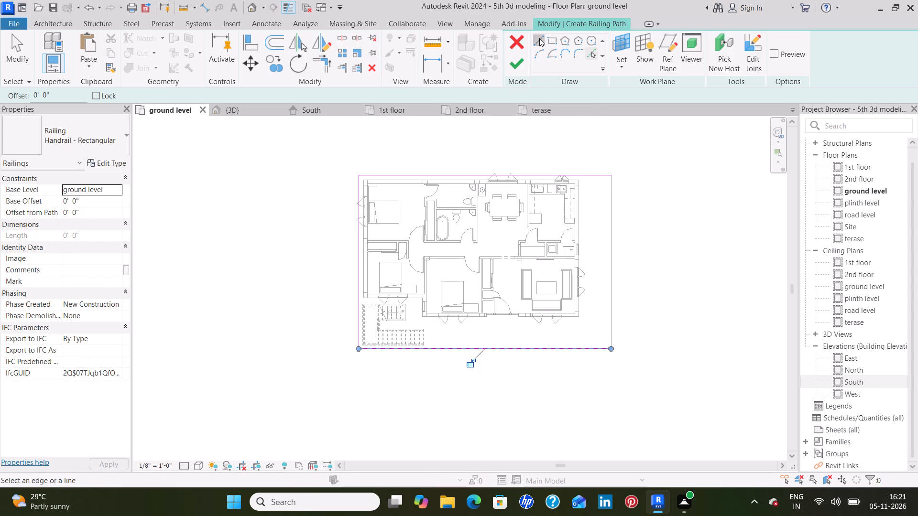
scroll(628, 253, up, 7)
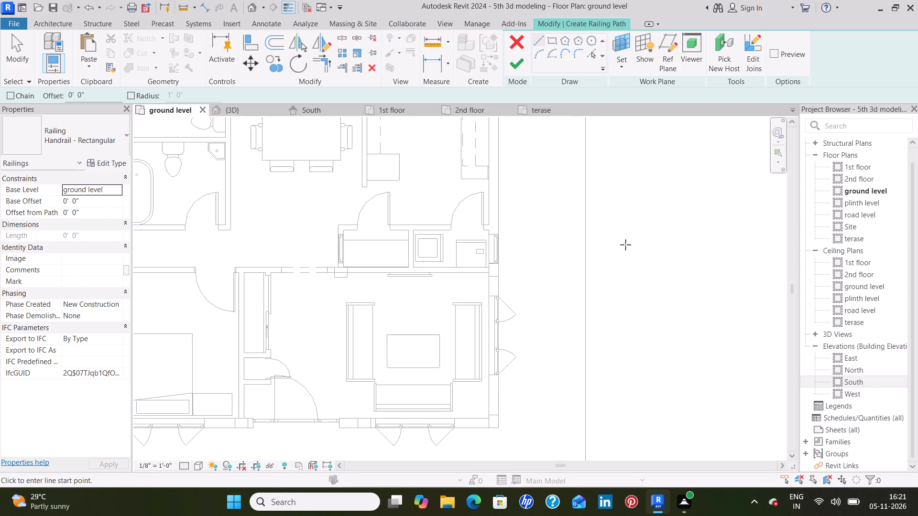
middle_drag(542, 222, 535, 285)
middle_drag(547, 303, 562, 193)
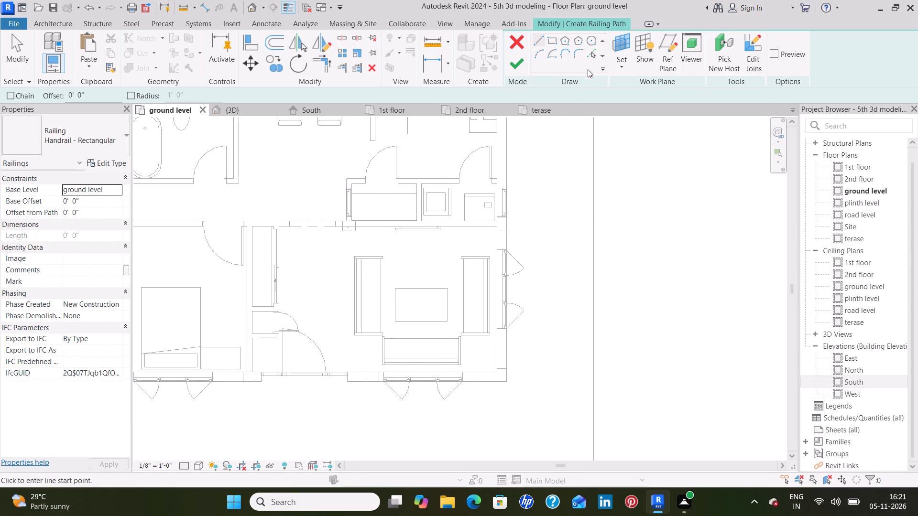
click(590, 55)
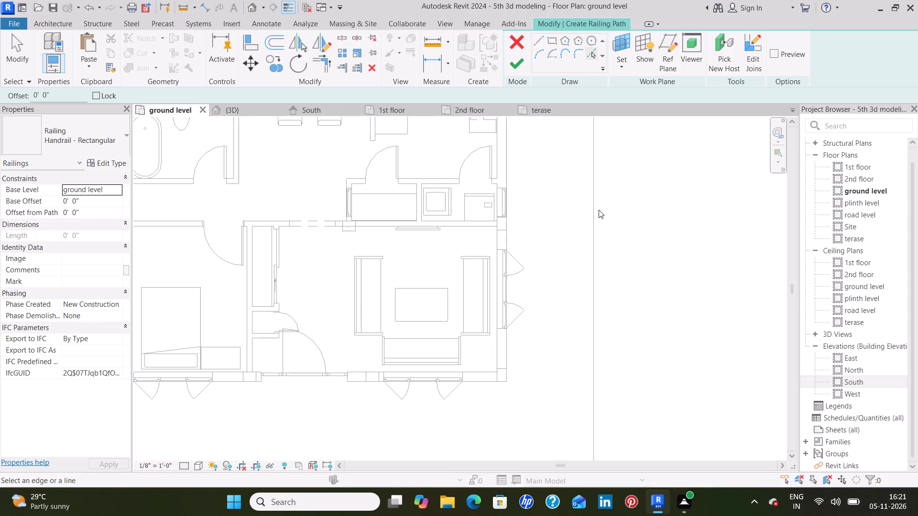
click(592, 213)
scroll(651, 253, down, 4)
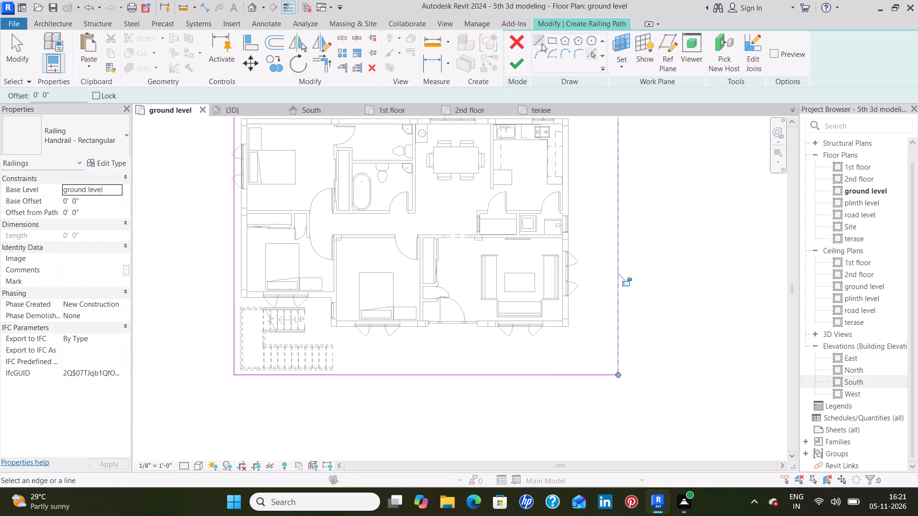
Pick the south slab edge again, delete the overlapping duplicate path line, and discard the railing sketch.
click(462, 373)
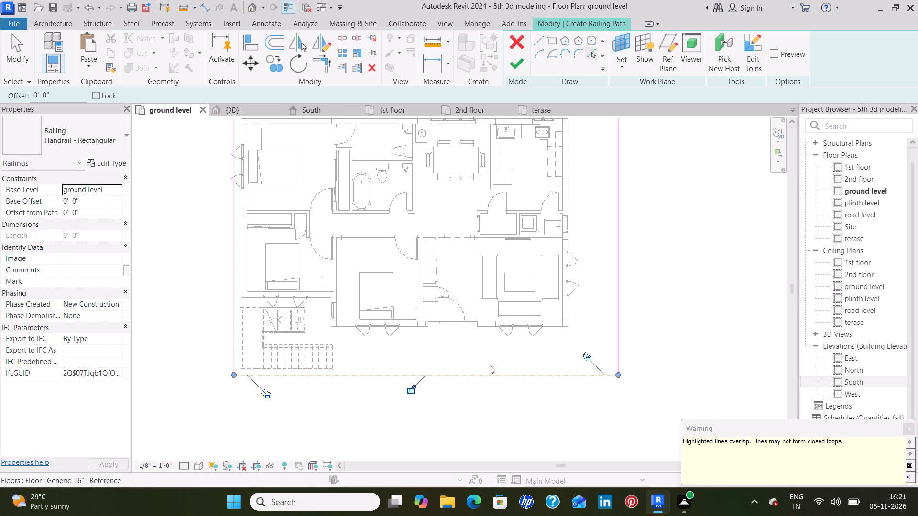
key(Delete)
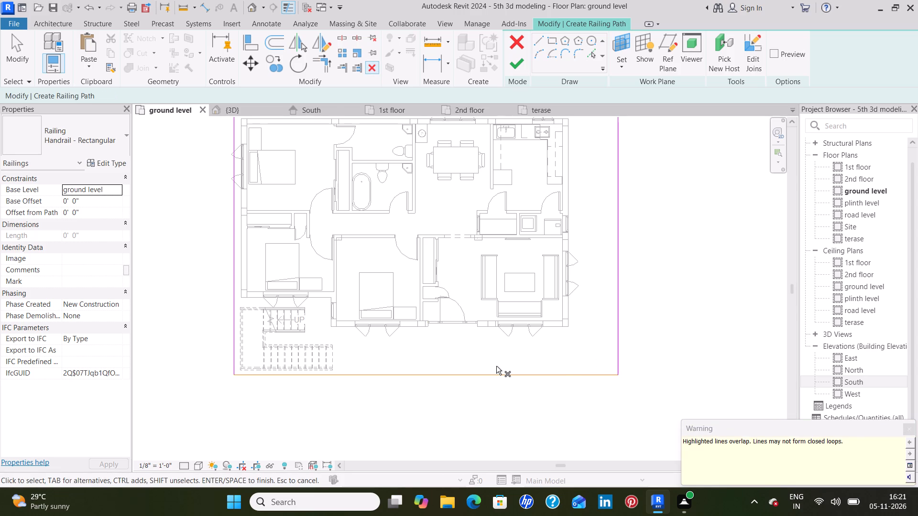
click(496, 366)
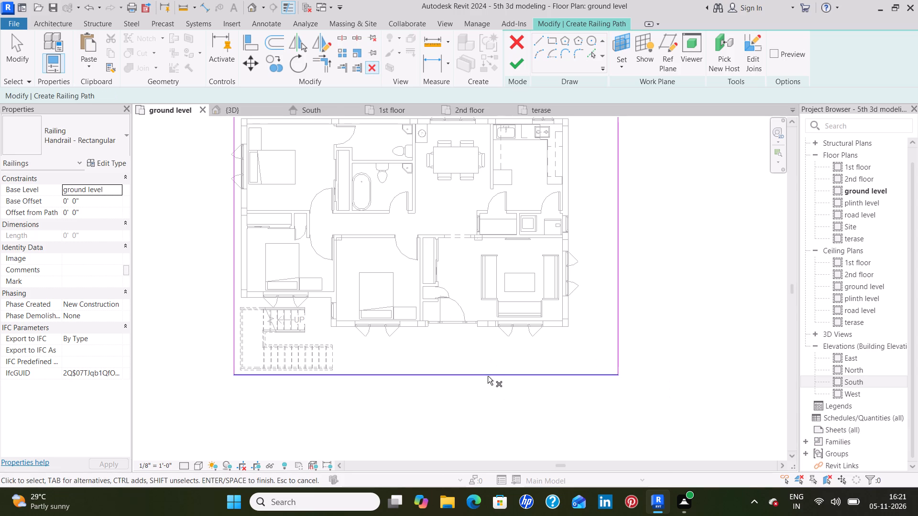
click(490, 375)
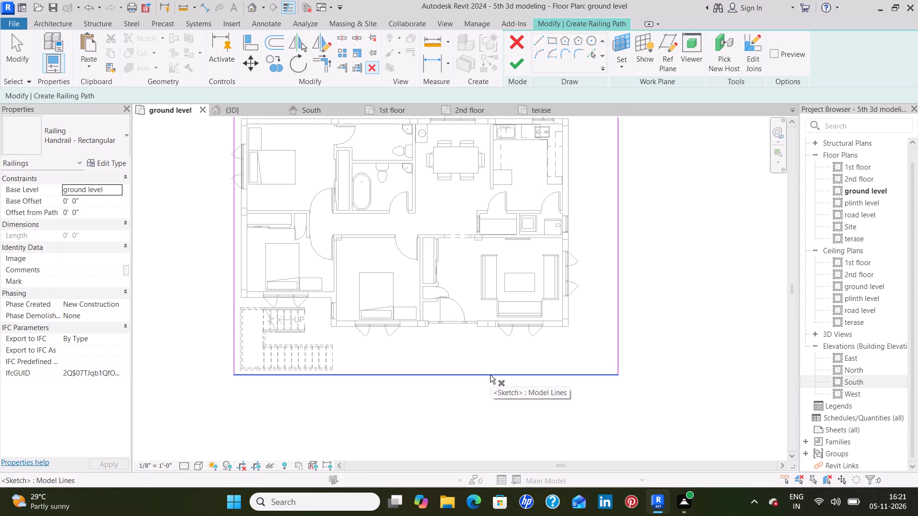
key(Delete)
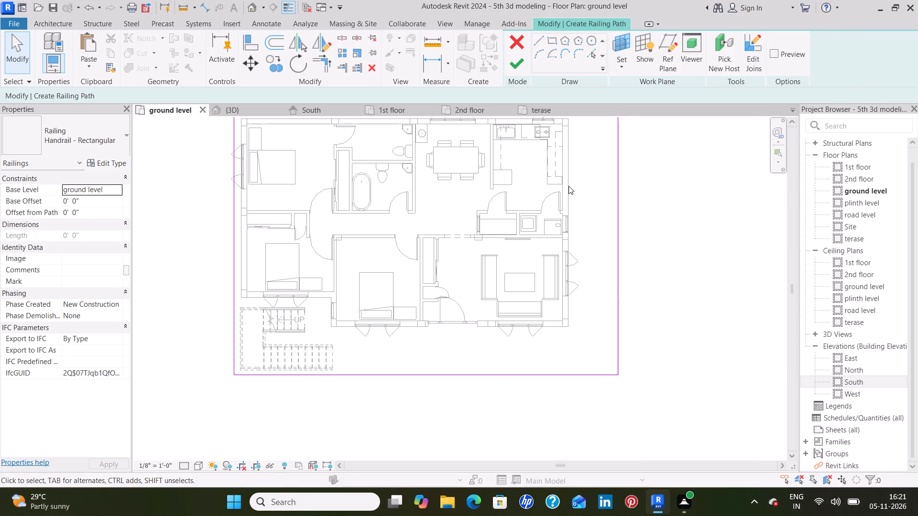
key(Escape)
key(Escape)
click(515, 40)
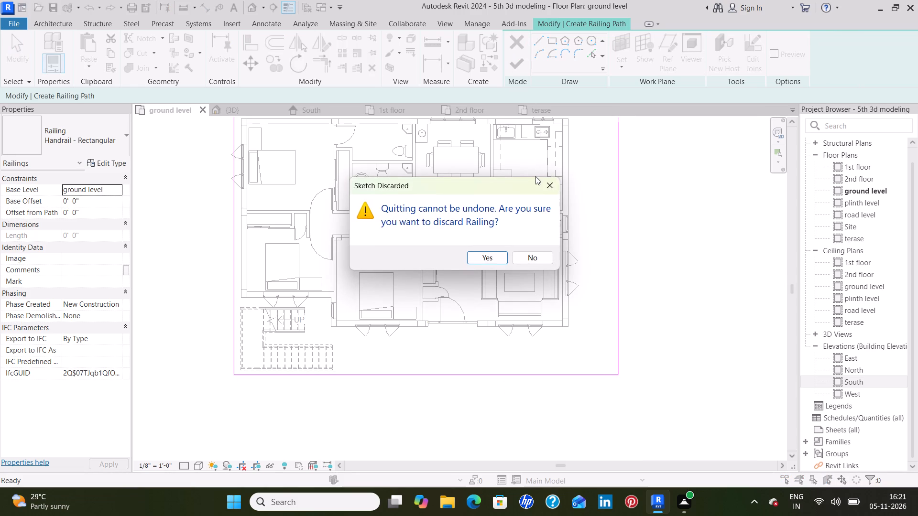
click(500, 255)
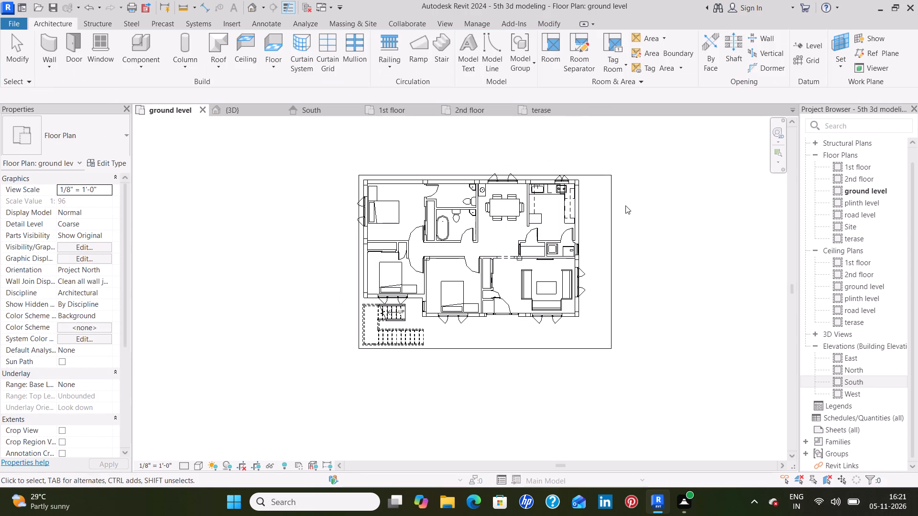
Start a new ground level railing and pick the slab's west, north and east edges as its path.
click(389, 52)
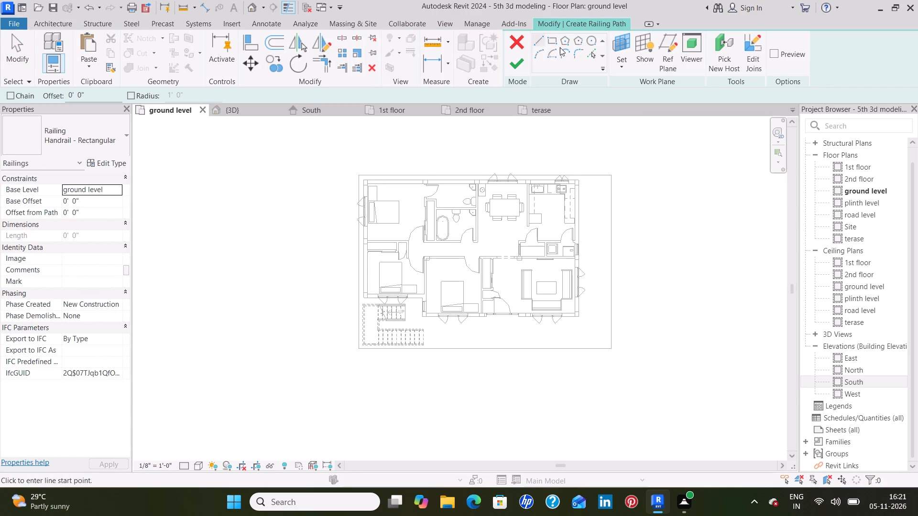
click(591, 54)
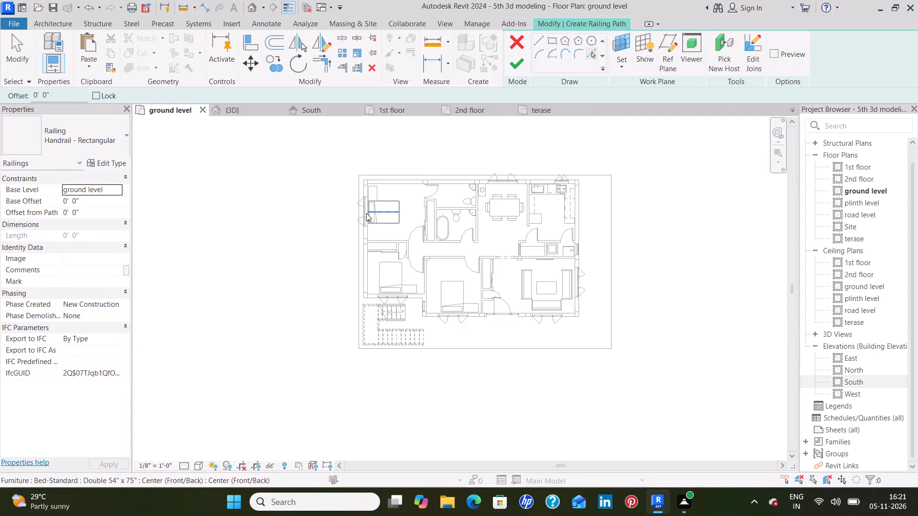
click(355, 254)
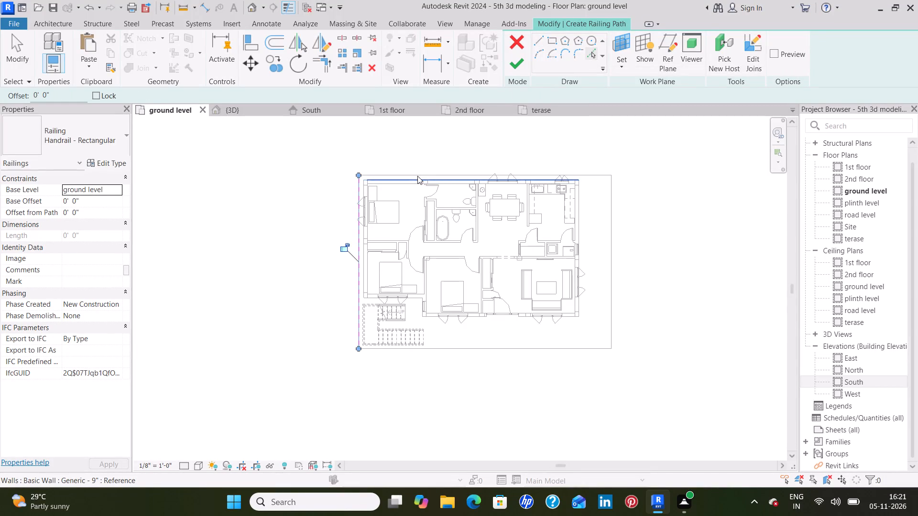
click(423, 173)
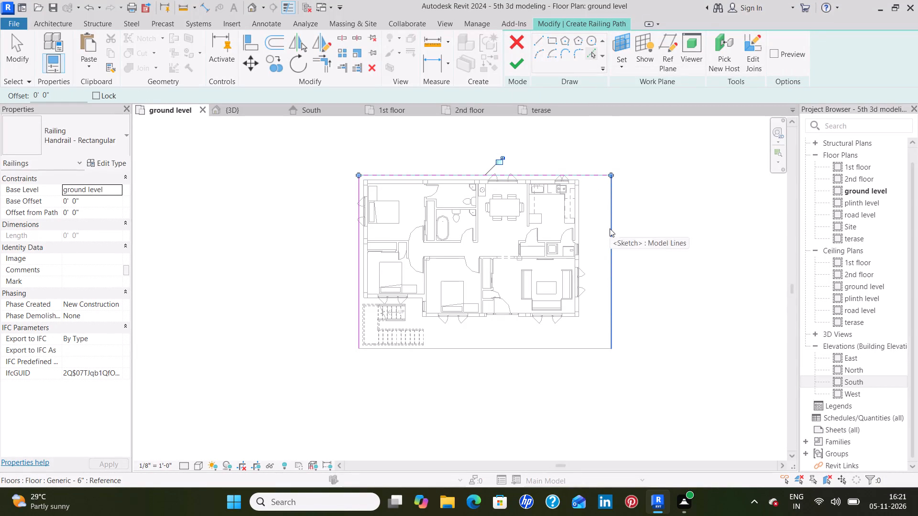
click(610, 228)
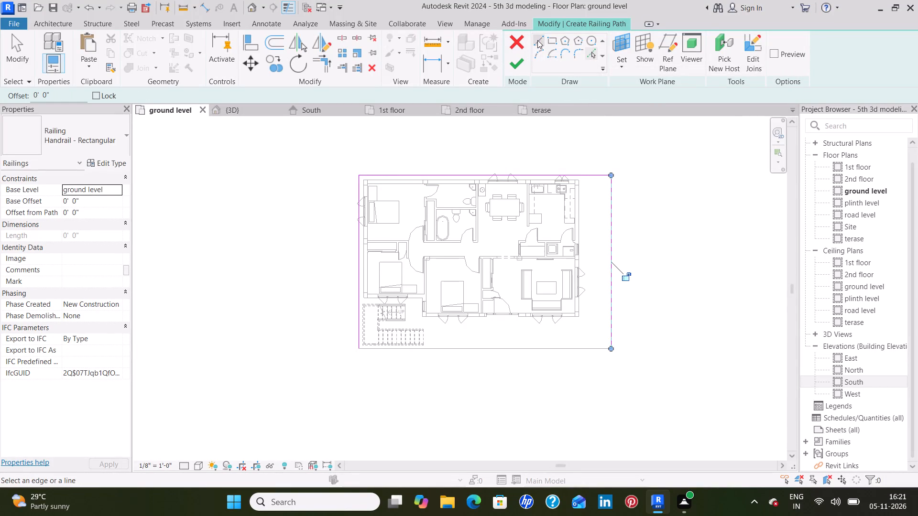
Draw two railing path lines on the south slab edge, 18'-10" from the east corner and 25'-7 3/8" from the west corner, leaving an entrance gap.
click(538, 40)
scroll(412, 355, up, 6)
middle_drag(471, 389, 466, 312)
scroll(461, 311, down, 4)
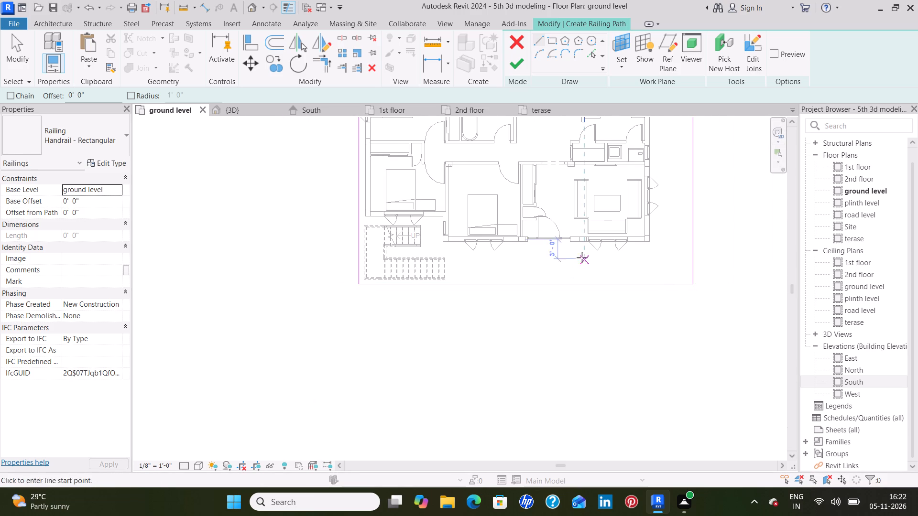
click(570, 285)
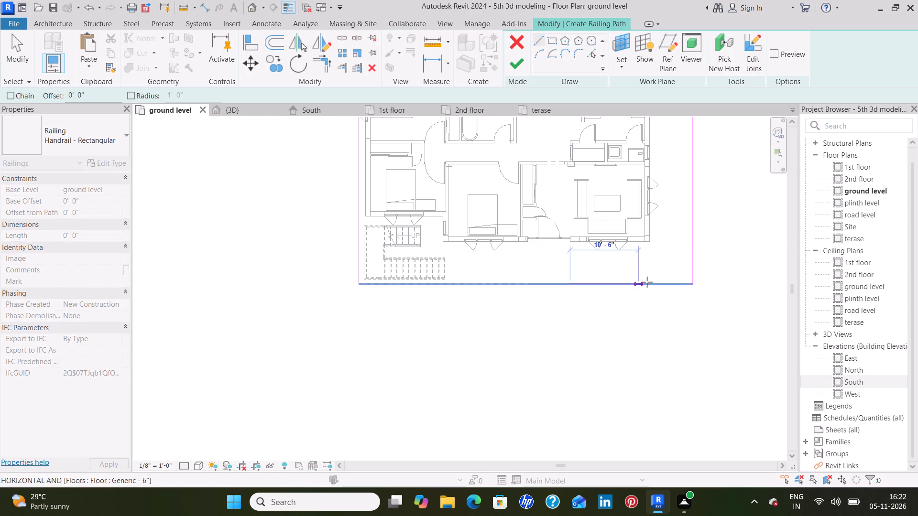
click(694, 284)
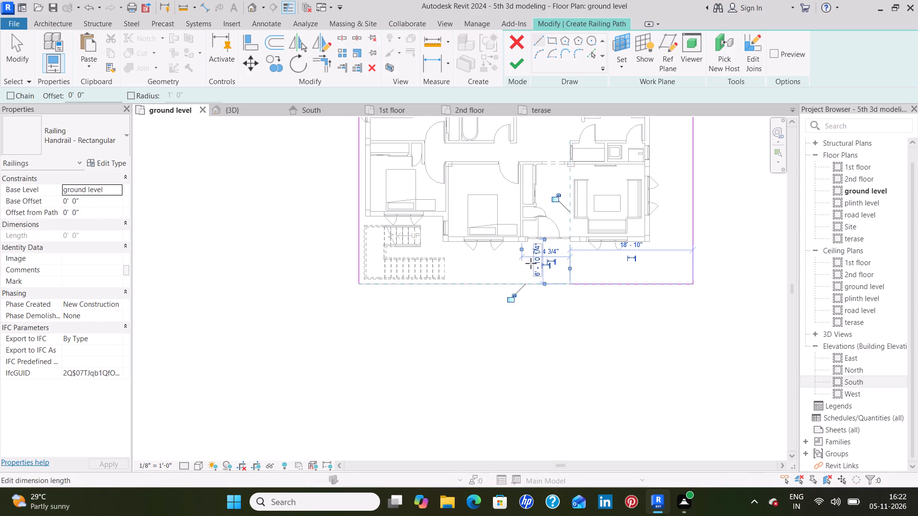
click(359, 284)
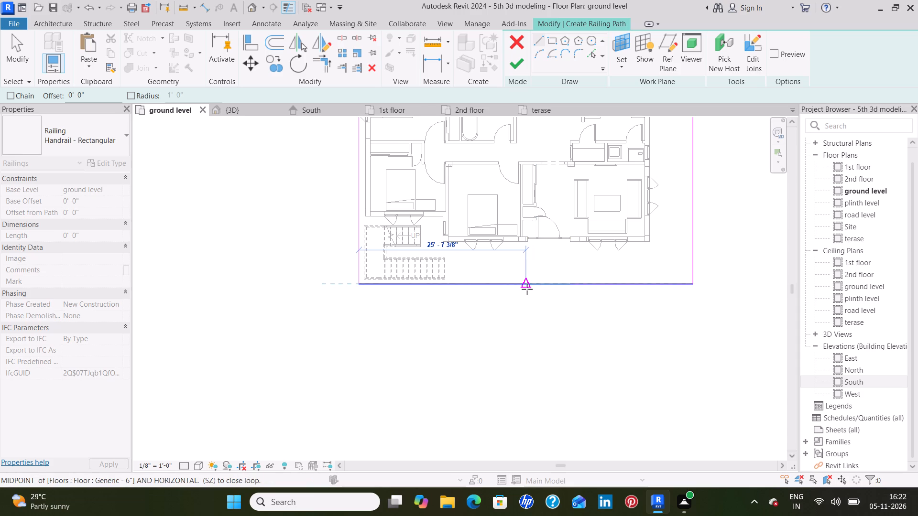
scroll(524, 290, up, 8)
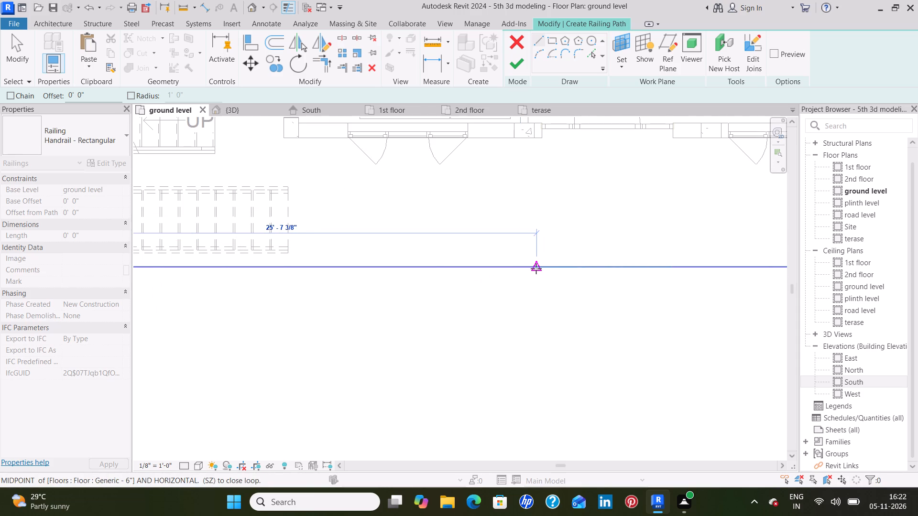
click(536, 269)
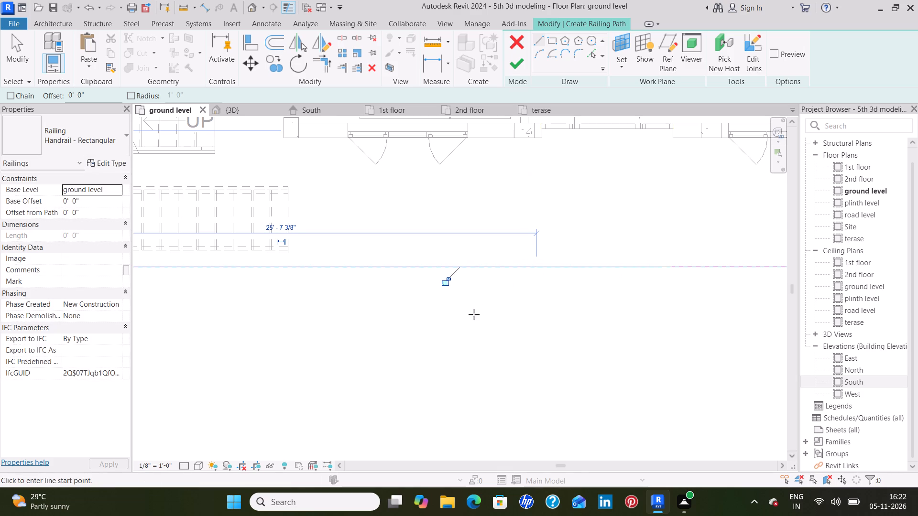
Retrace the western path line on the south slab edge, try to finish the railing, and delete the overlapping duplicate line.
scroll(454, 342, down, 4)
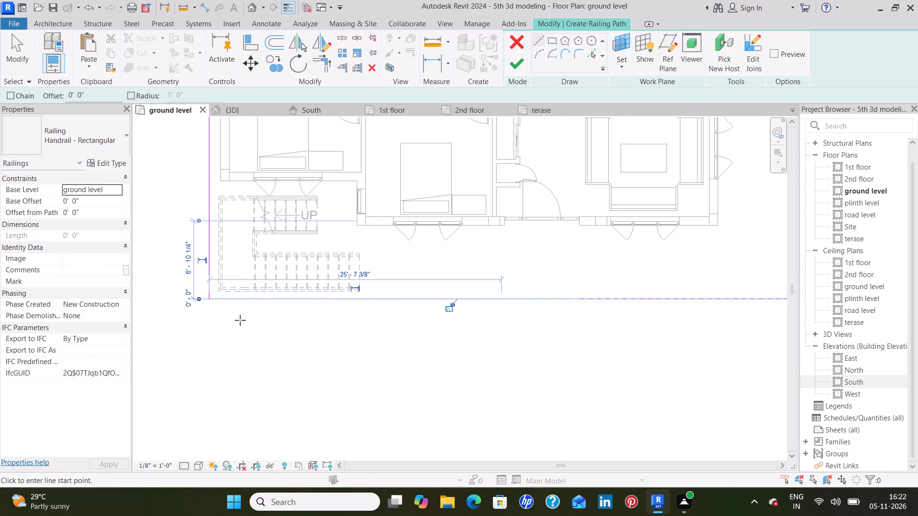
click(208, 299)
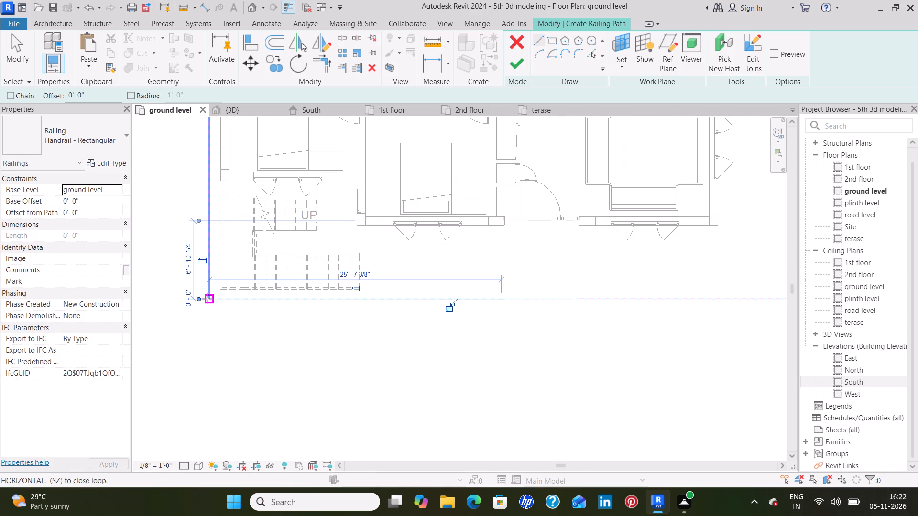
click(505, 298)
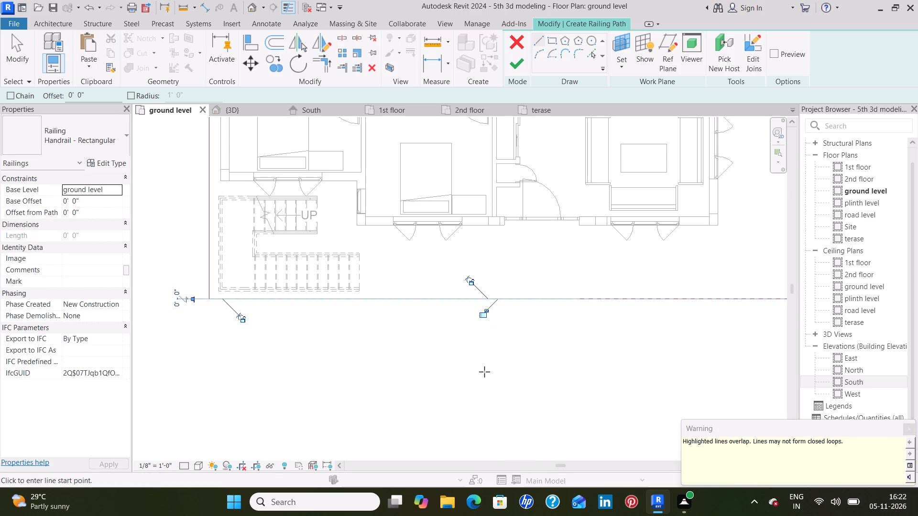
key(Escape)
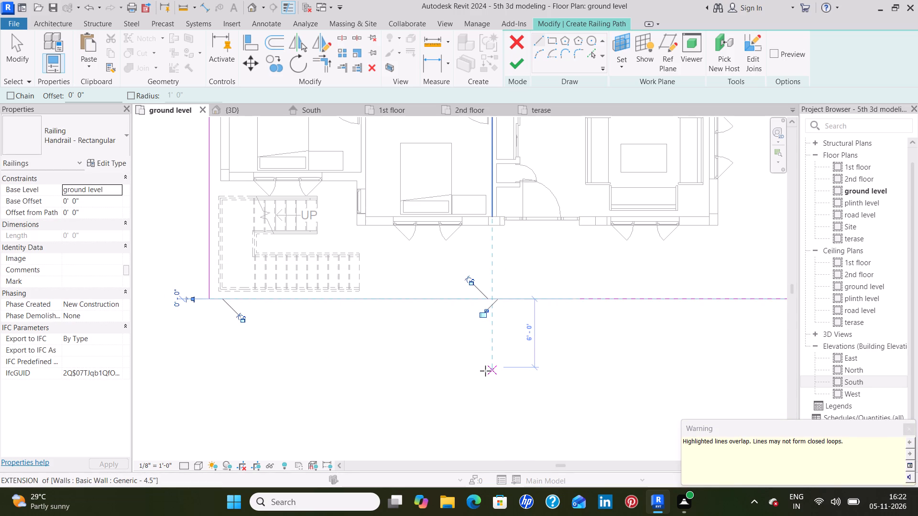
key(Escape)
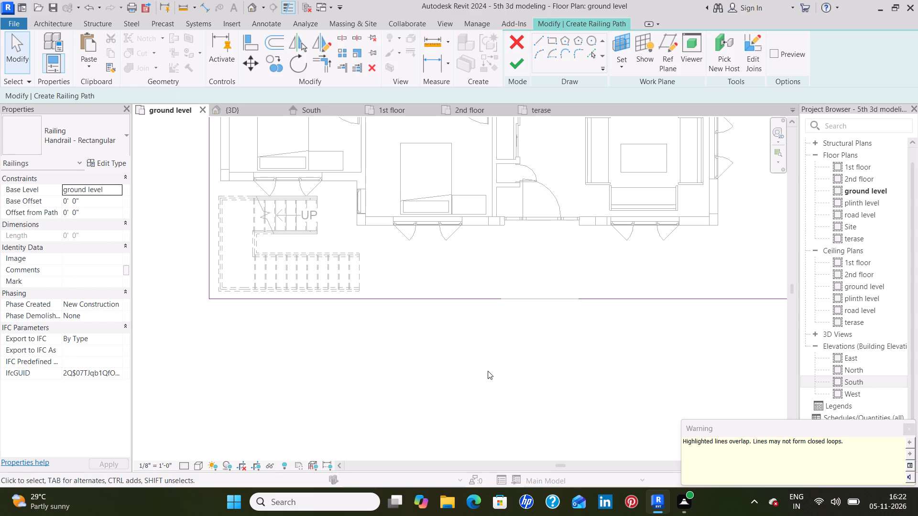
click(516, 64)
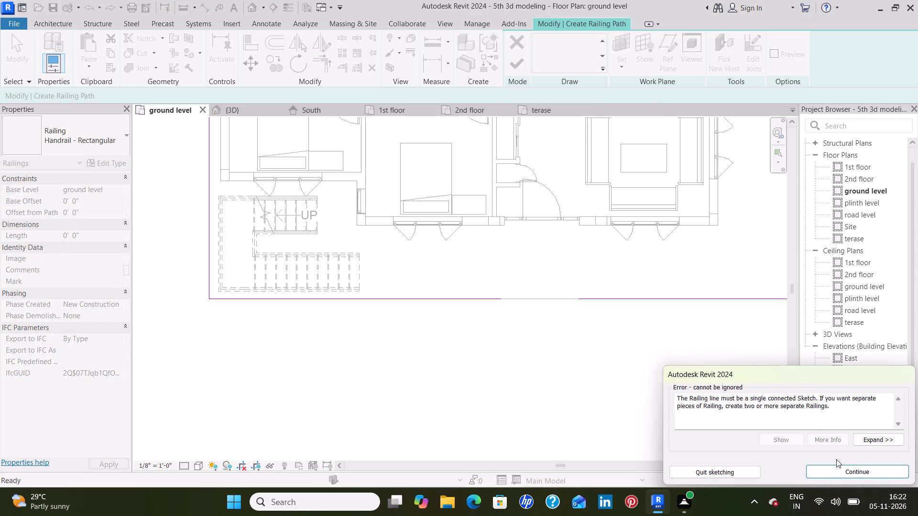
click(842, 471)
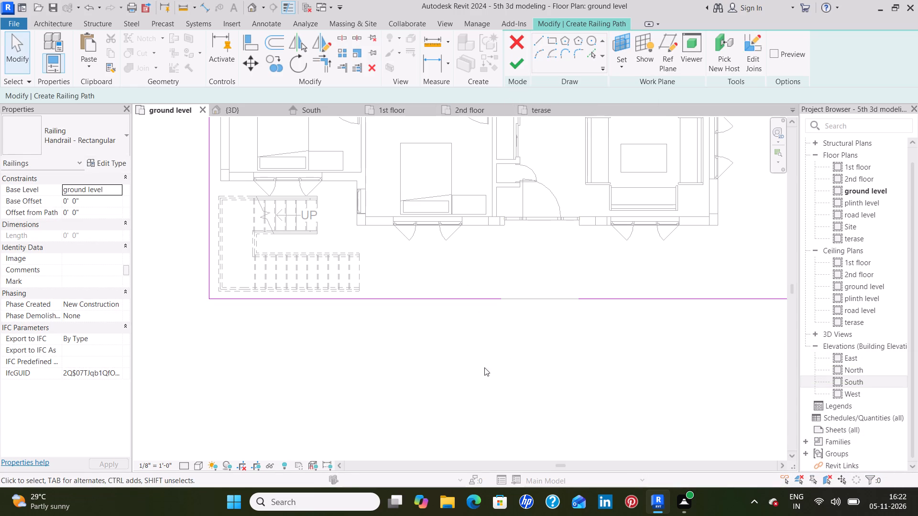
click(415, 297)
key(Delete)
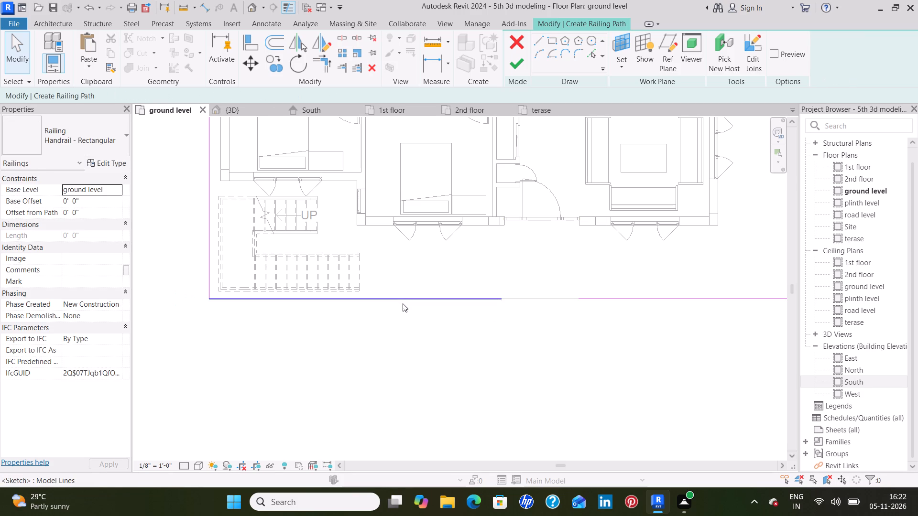
Finish the ground level railing path sketch.
click(514, 66)
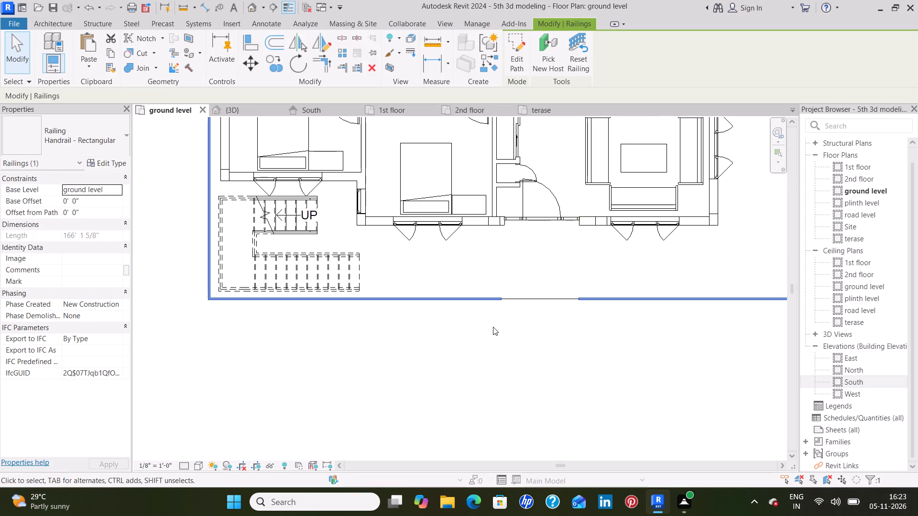
Examine the ground level railing and its entrance gap in the plan and from the front in the 3D view.
click(494, 335)
scroll(554, 260, down, 4)
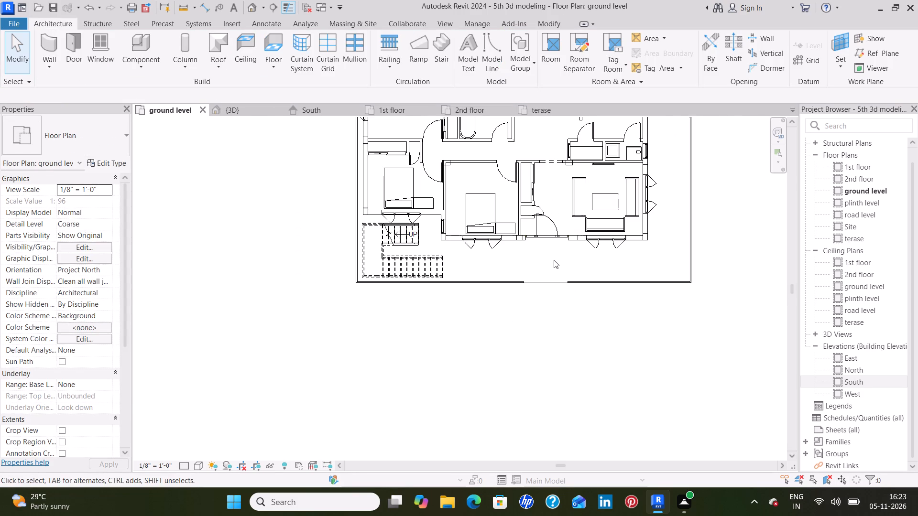
middle_drag(542, 263, 508, 333)
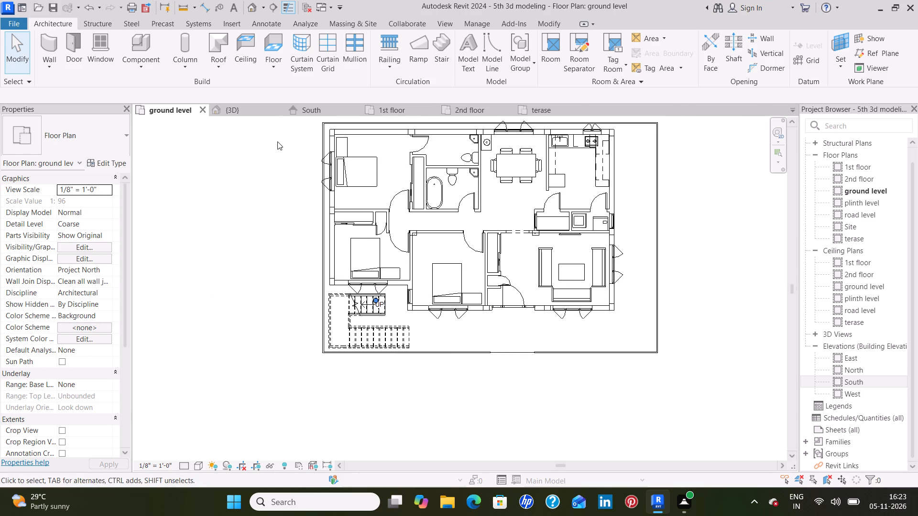
click(250, 111)
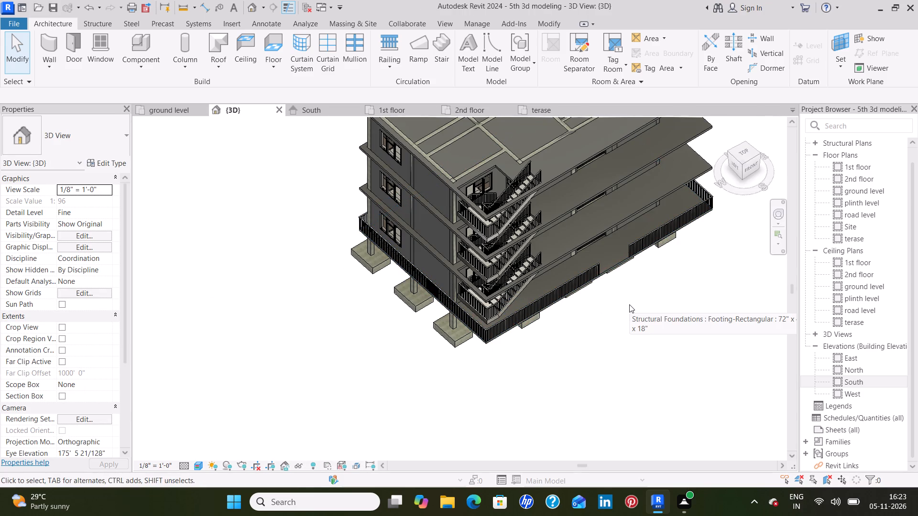
shift+middle_drag(629, 304, 619, 276)
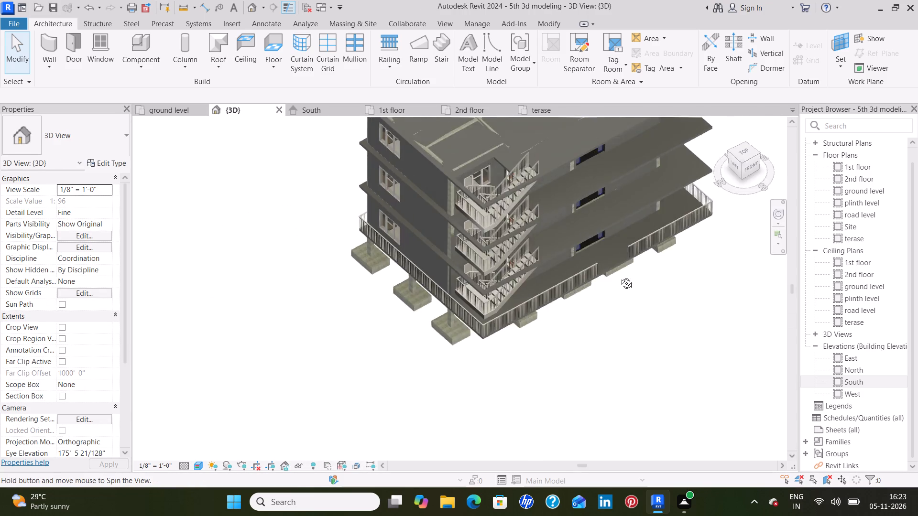
shift+middle_drag(619, 276, 552, 205)
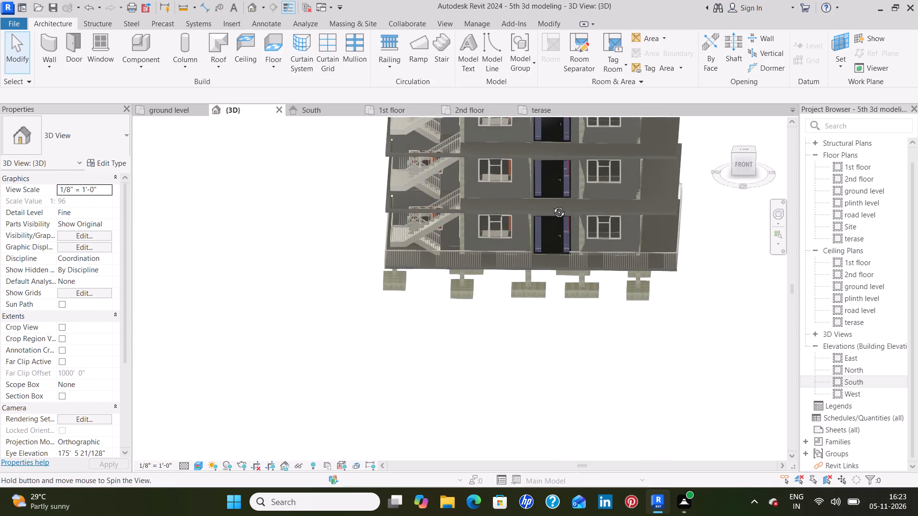
shift+middle_drag(552, 205, 567, 213)
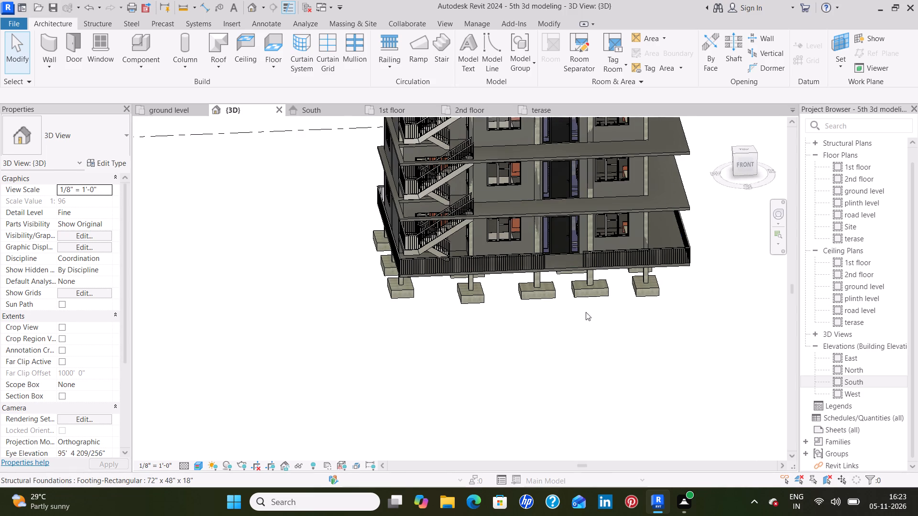
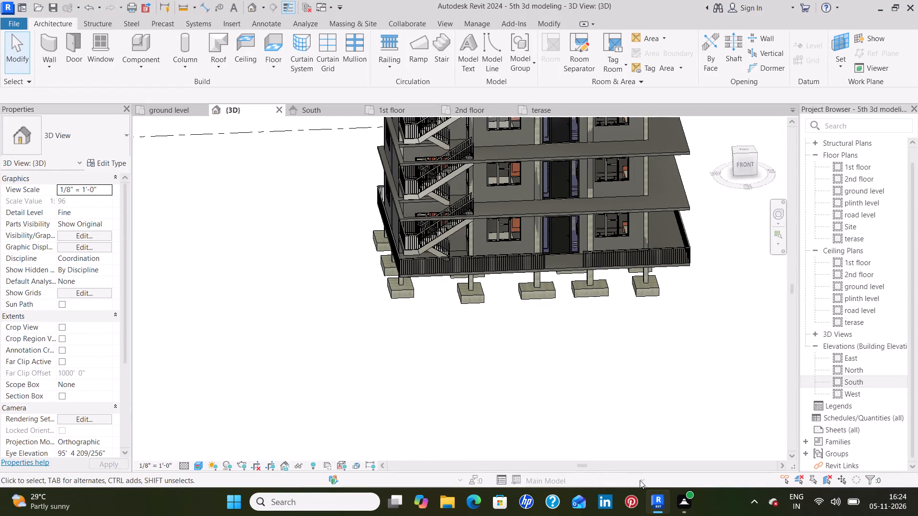
Create a closed perimeter railing on the 1st floor by picking all four outer slab edges as its path.
click(397, 112)
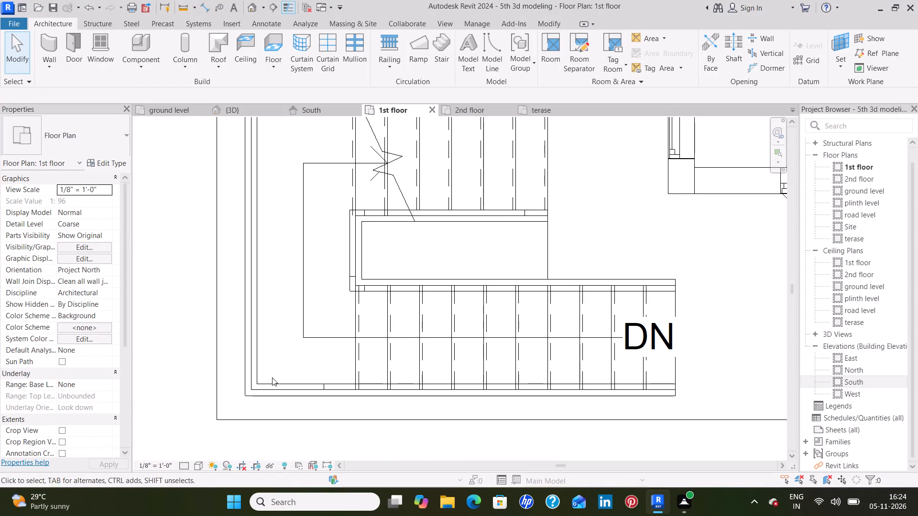
scroll(408, 282, down, 12)
scroll(507, 291, down, 3)
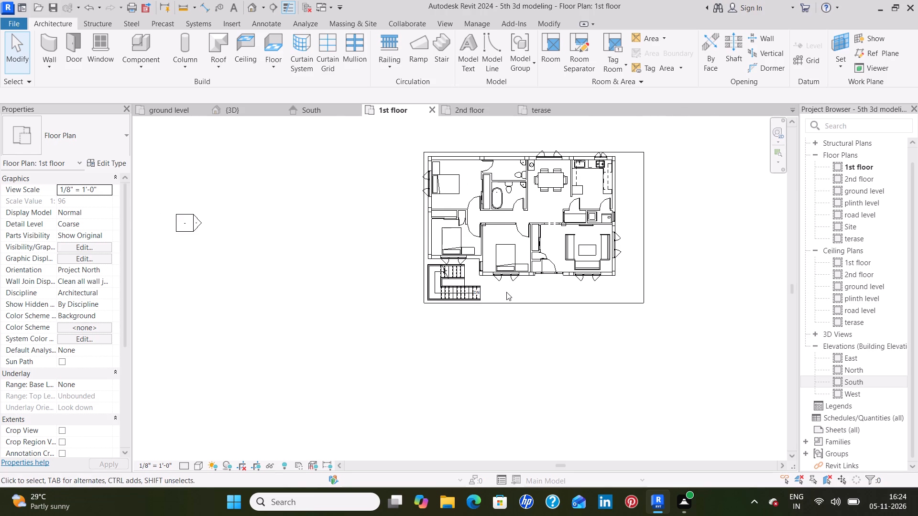
middle_drag(506, 292, 470, 353)
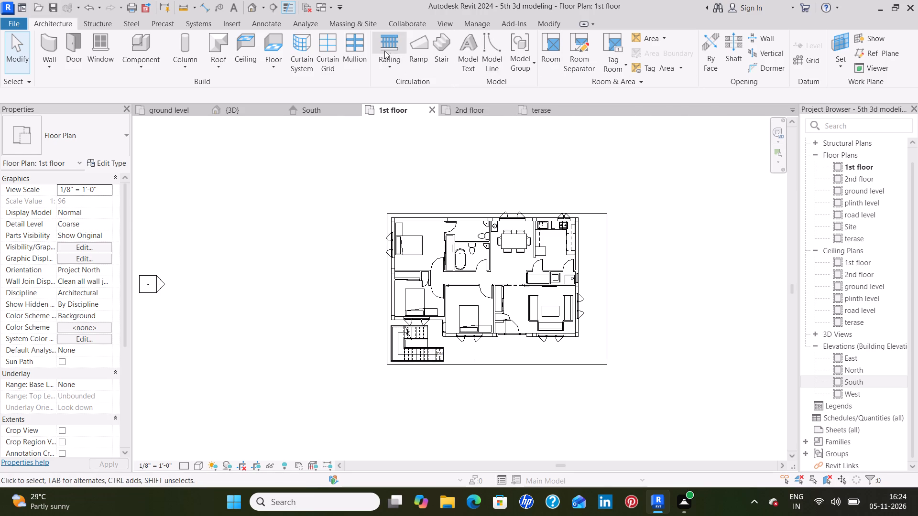
click(389, 49)
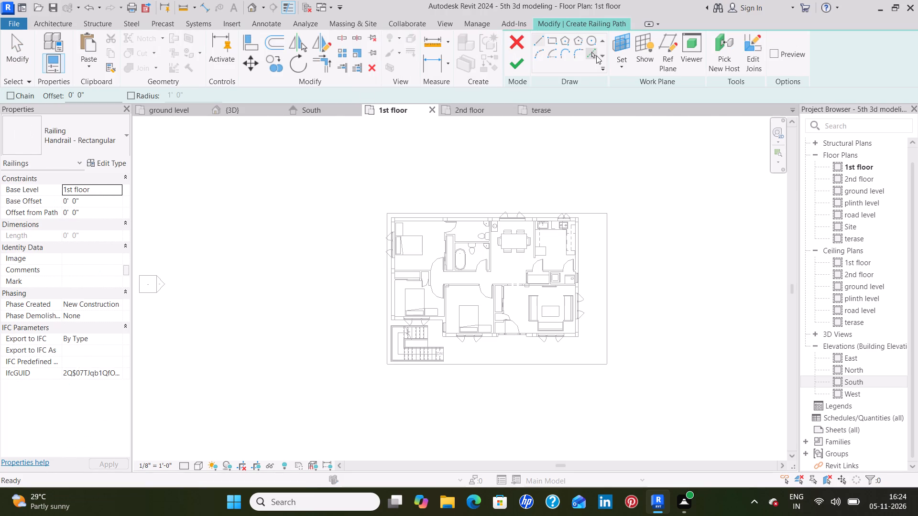
click(590, 55)
scroll(488, 215, up, 3)
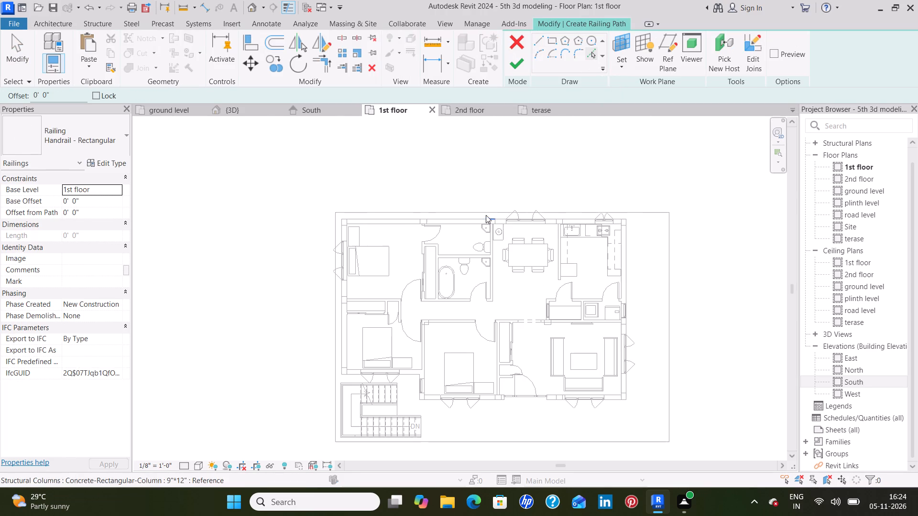
click(478, 210)
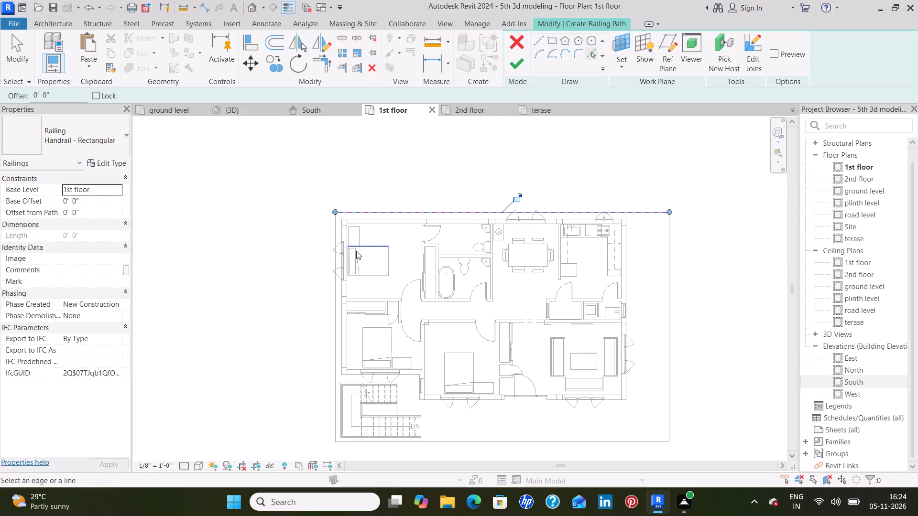
click(333, 325)
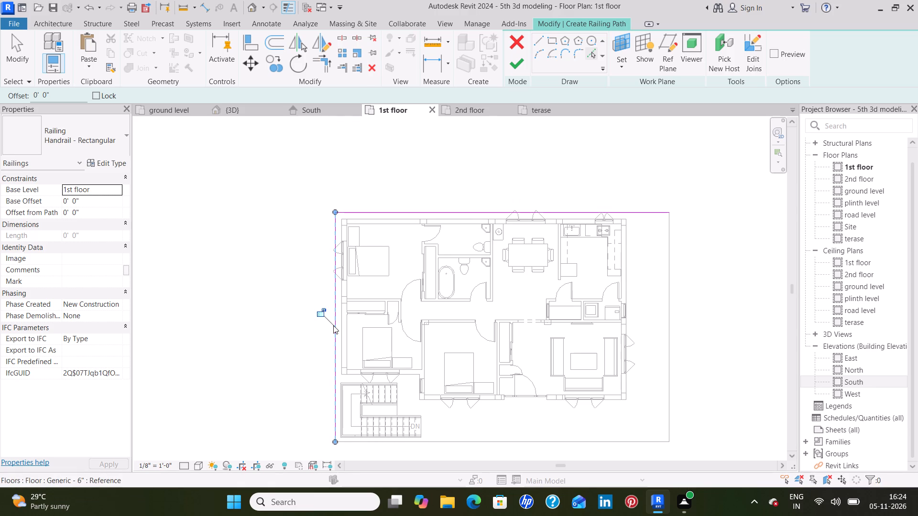
click(468, 445)
click(667, 380)
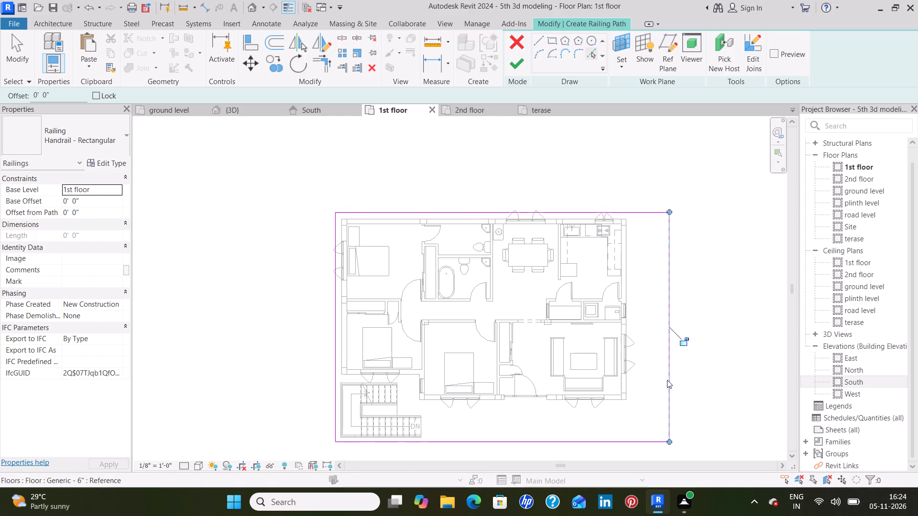
click(516, 64)
click(529, 148)
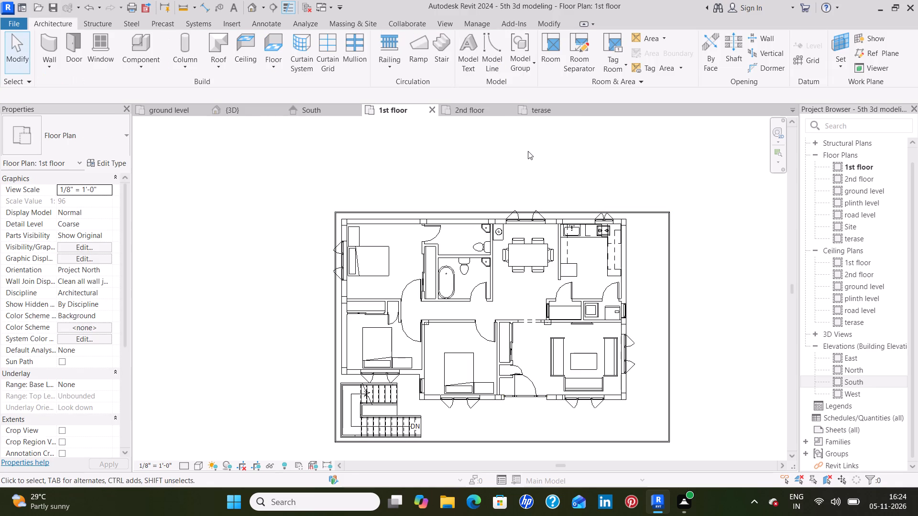
Create a closed perimeter railing on the 2nd floor by picking all four outer slab edges as its path.
click(476, 112)
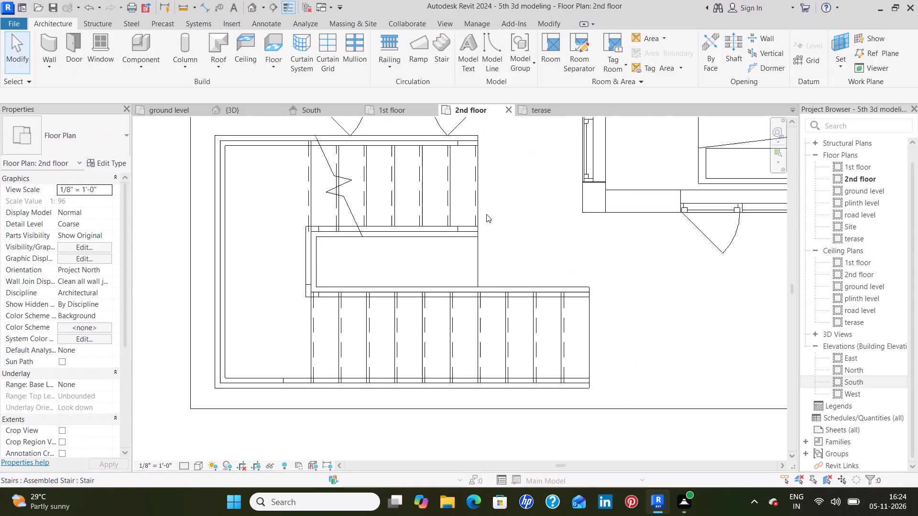
scroll(486, 214, down, 12)
middle_drag(552, 230, 554, 257)
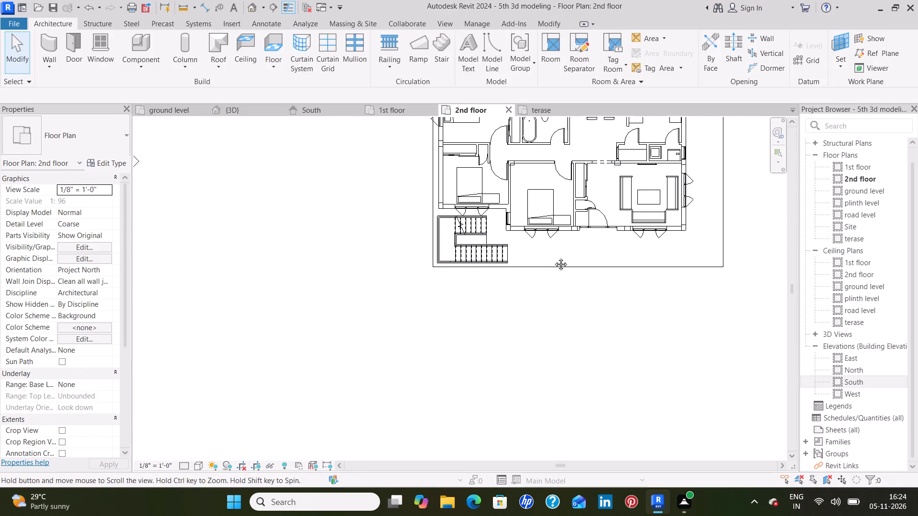
middle_drag(554, 257, 546, 288)
middle_drag(538, 300, 522, 349)
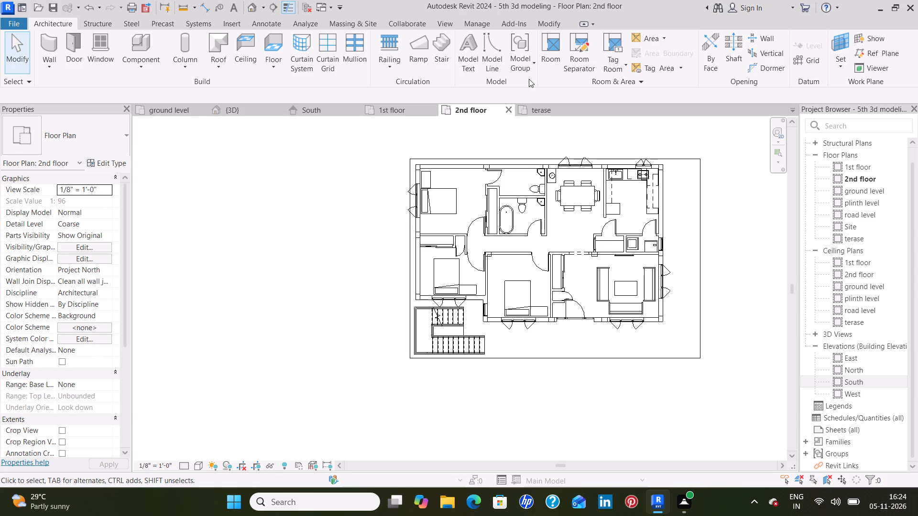
click(384, 48)
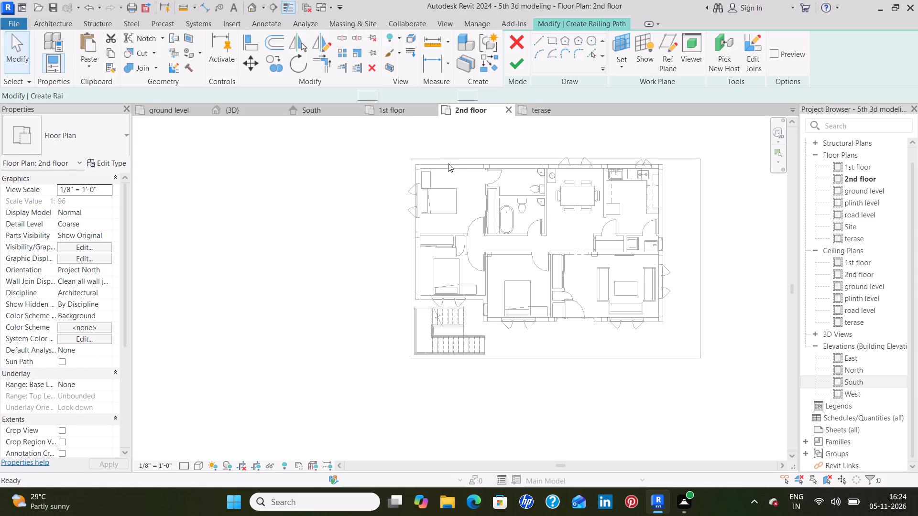
click(454, 160)
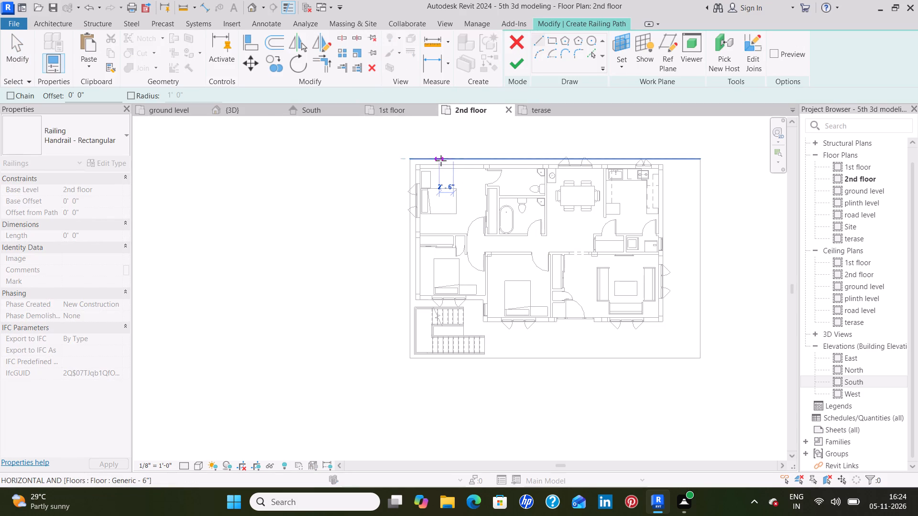
key(Escape)
key(Escape)
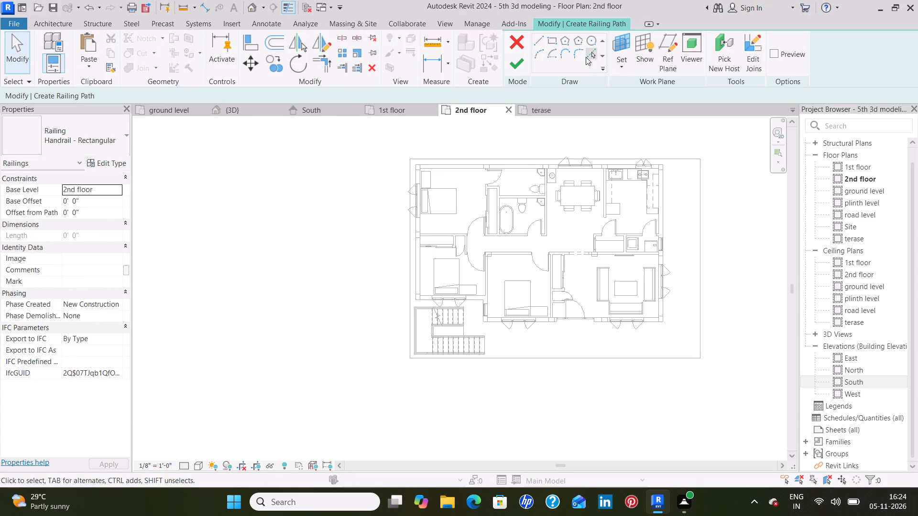
click(593, 58)
click(462, 157)
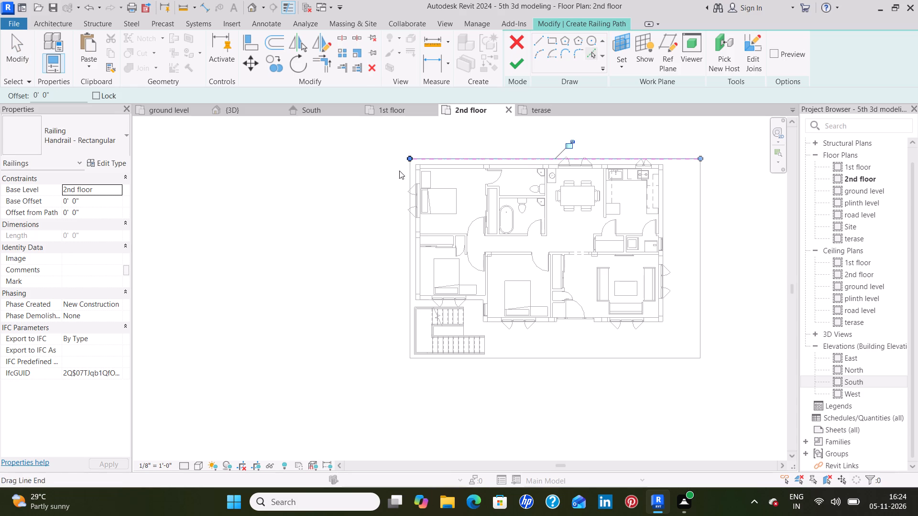
click(407, 235)
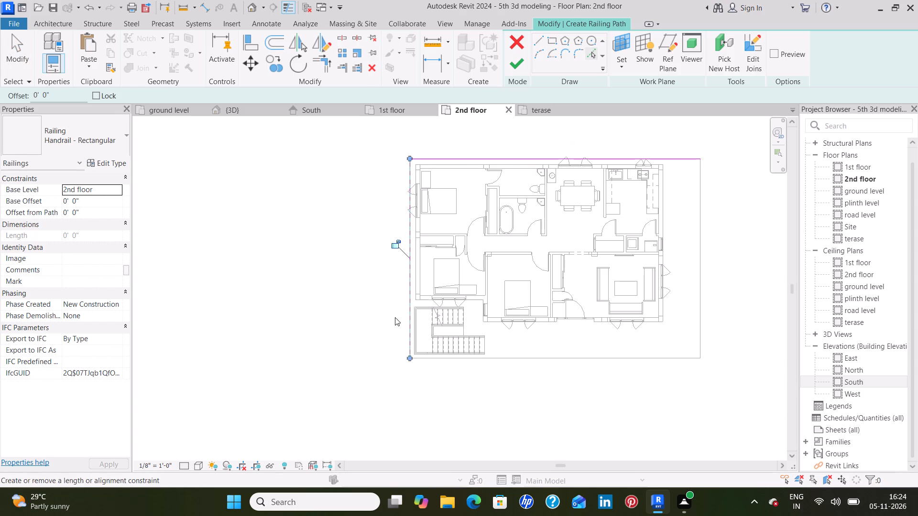
click(544, 356)
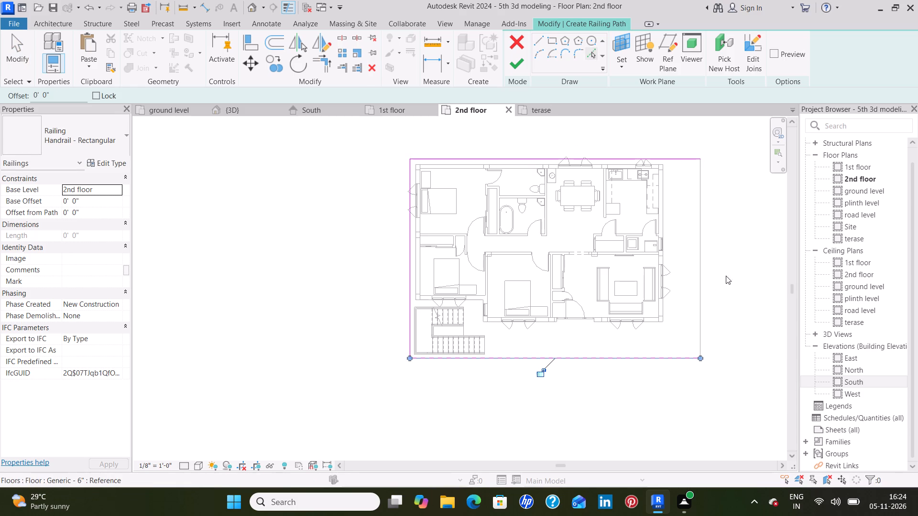
click(698, 281)
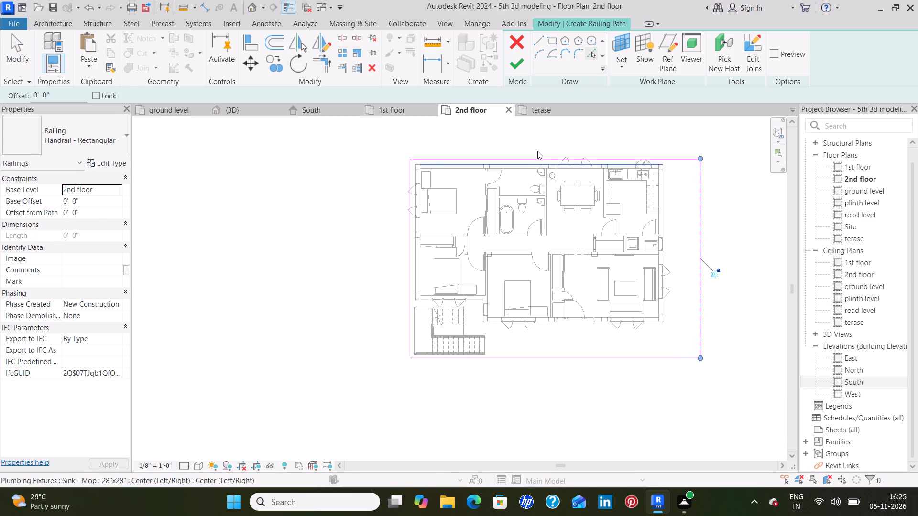
click(521, 60)
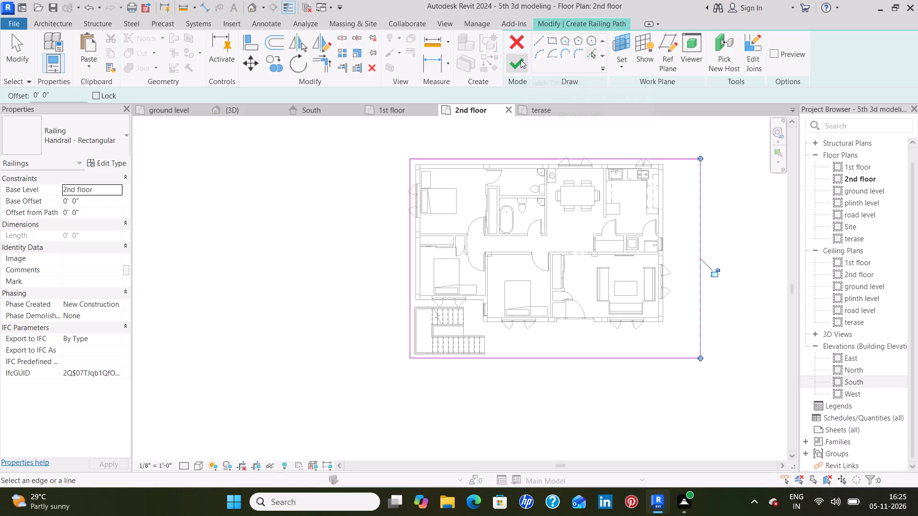
click(357, 175)
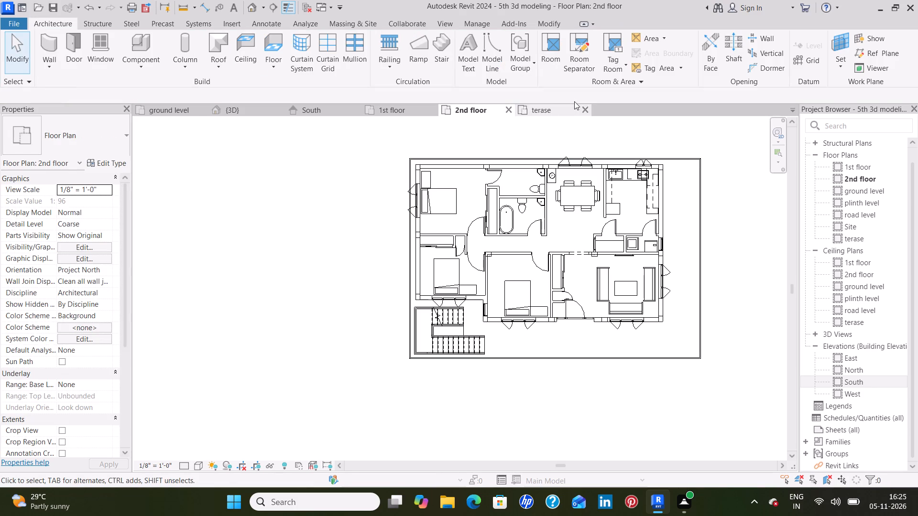
Create a closed perimeter railing on the terase level by picking all four outer slab edges as its path.
click(543, 109)
scroll(443, 181, down, 7)
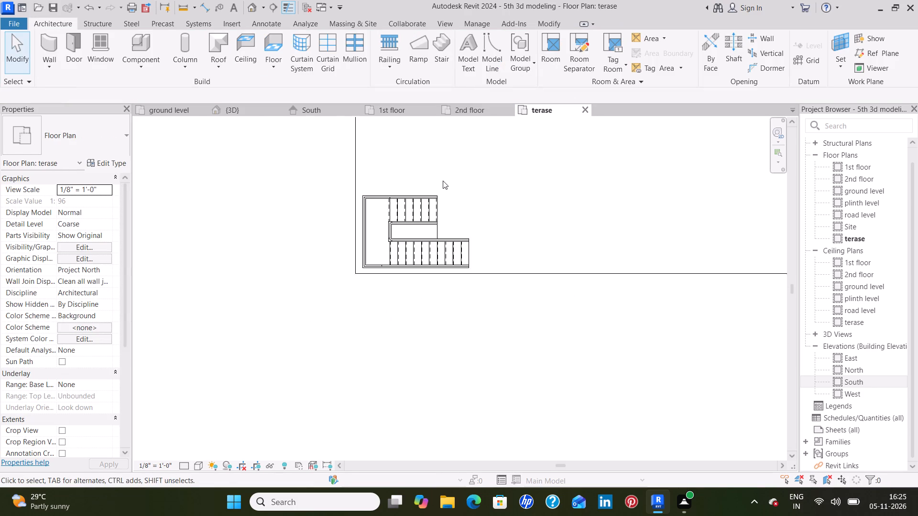
scroll(443, 181, down, 3)
middle_drag(500, 161, 495, 239)
scroll(495, 239, down, 1)
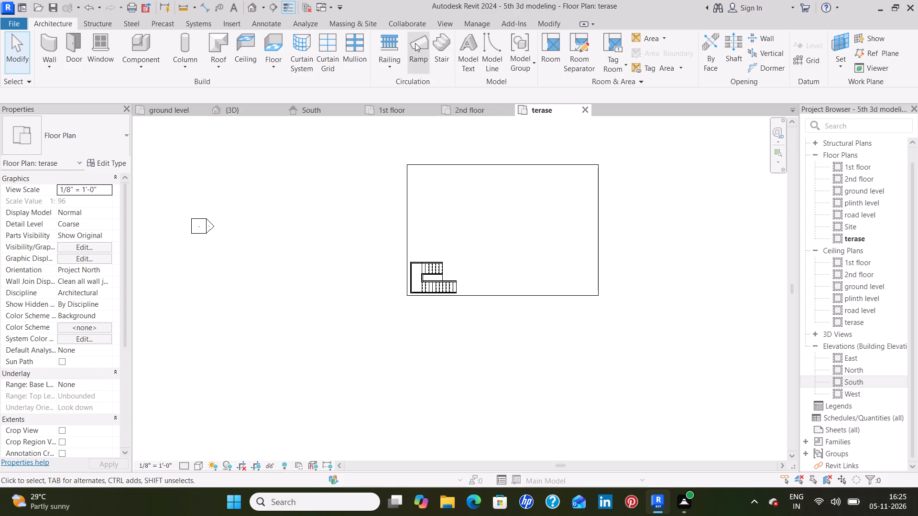
click(387, 46)
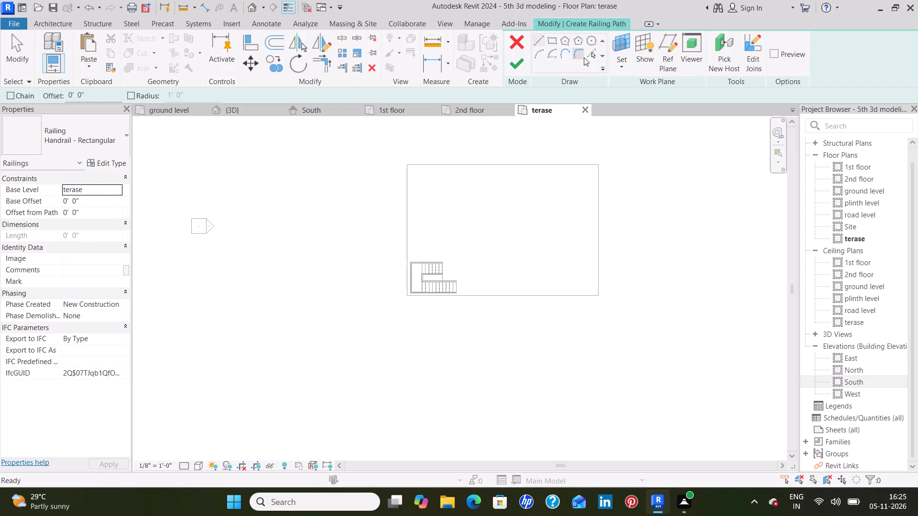
click(587, 57)
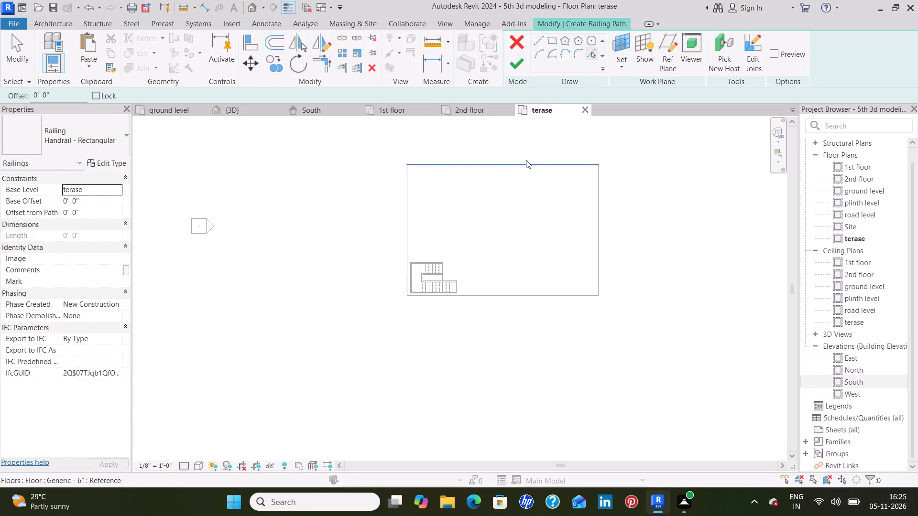
click(526, 166)
click(407, 229)
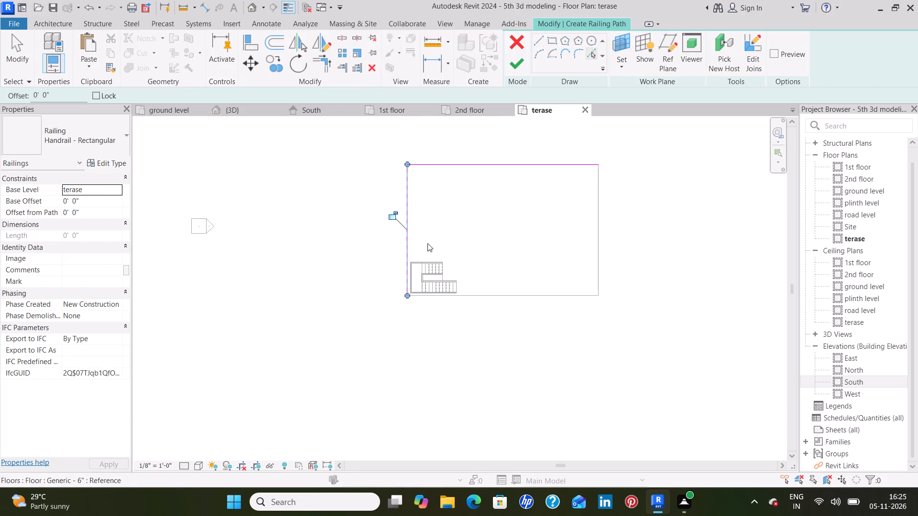
click(508, 295)
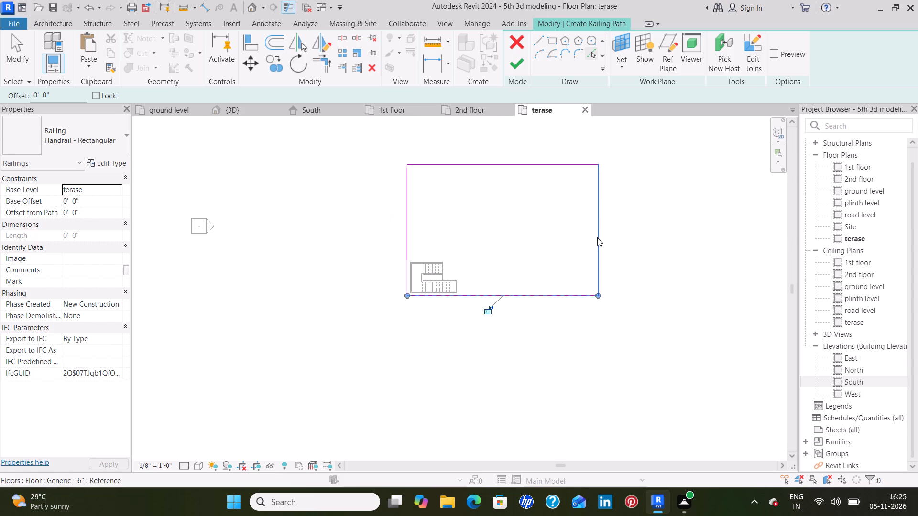
click(597, 237)
click(514, 62)
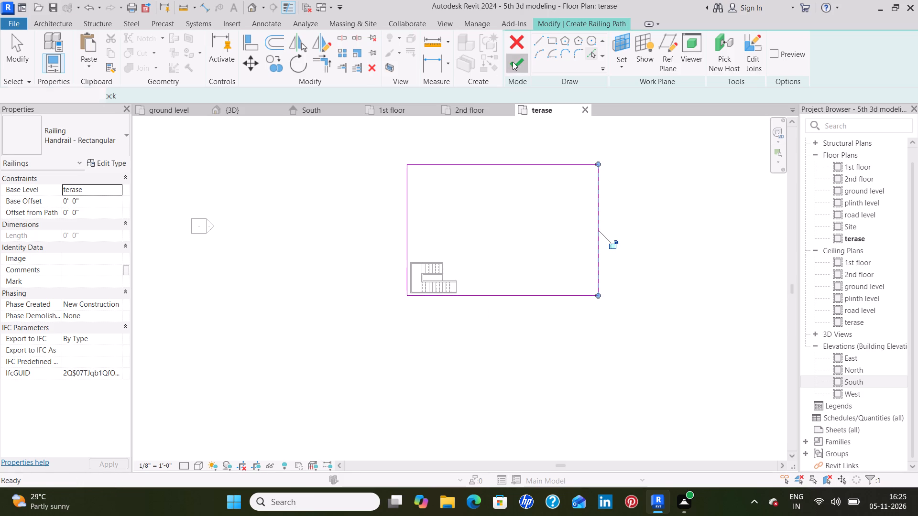
click(360, 168)
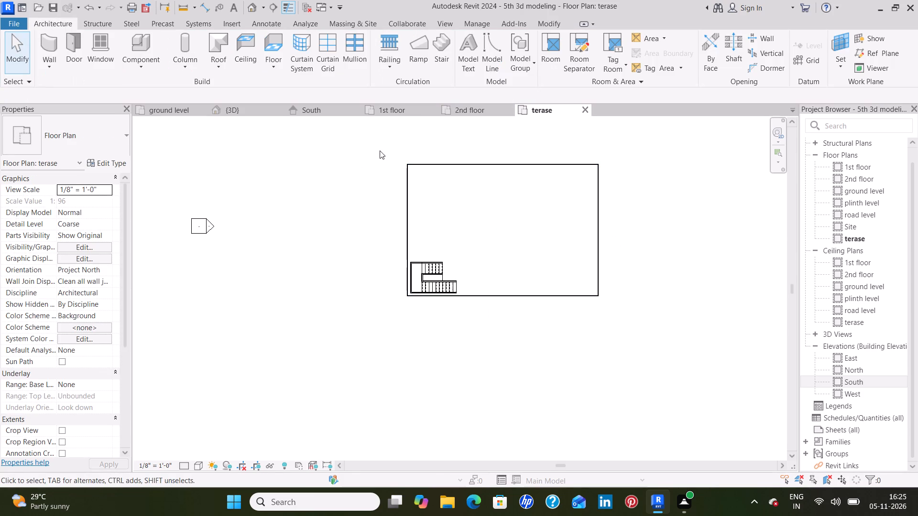
Examine the perimeter railings on all storeys in the 3D view and the stair area in the terase plan.
click(255, 113)
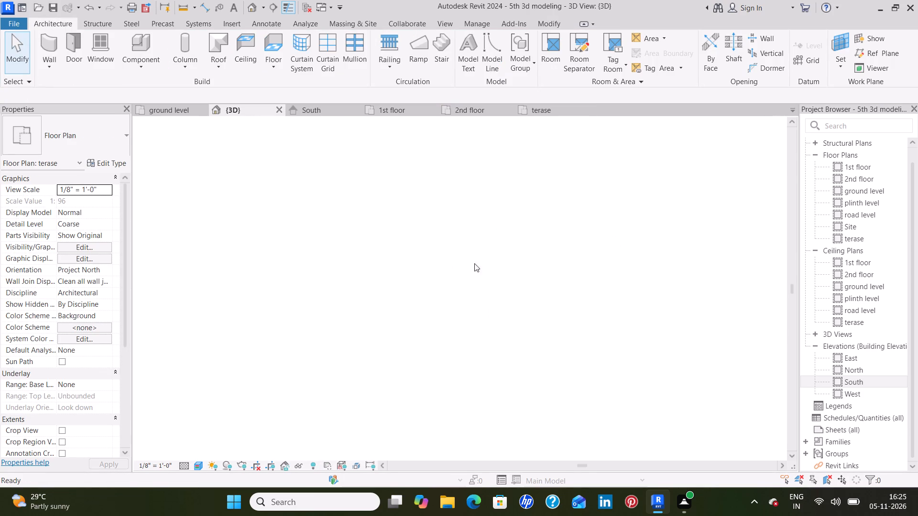
scroll(329, 242, down, 4)
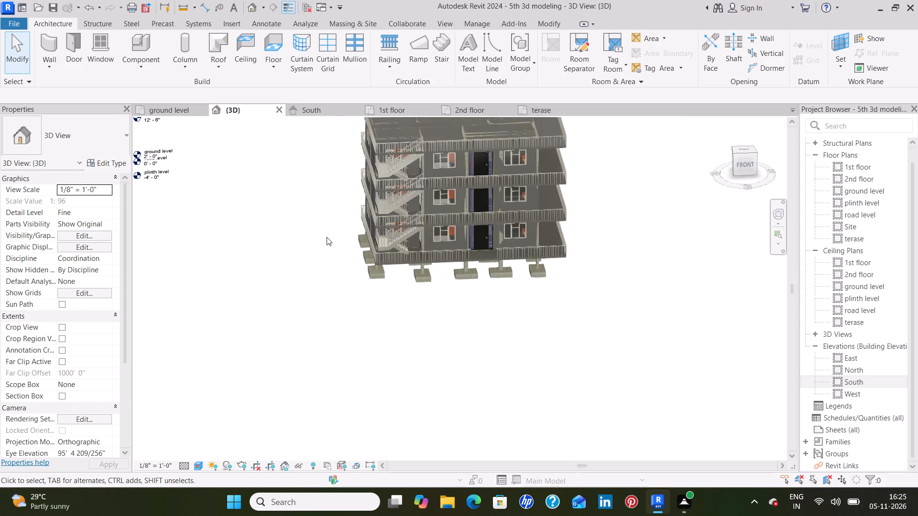
middle_drag(304, 225, 303, 283)
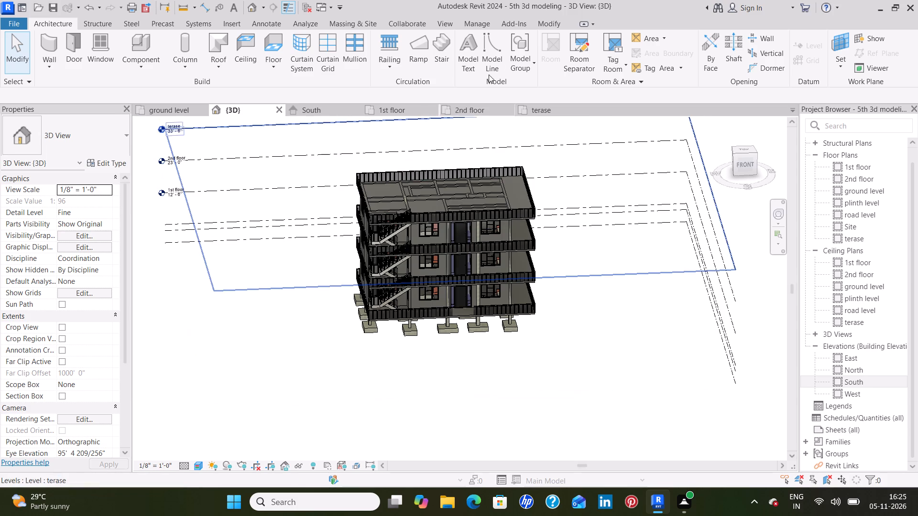
click(549, 107)
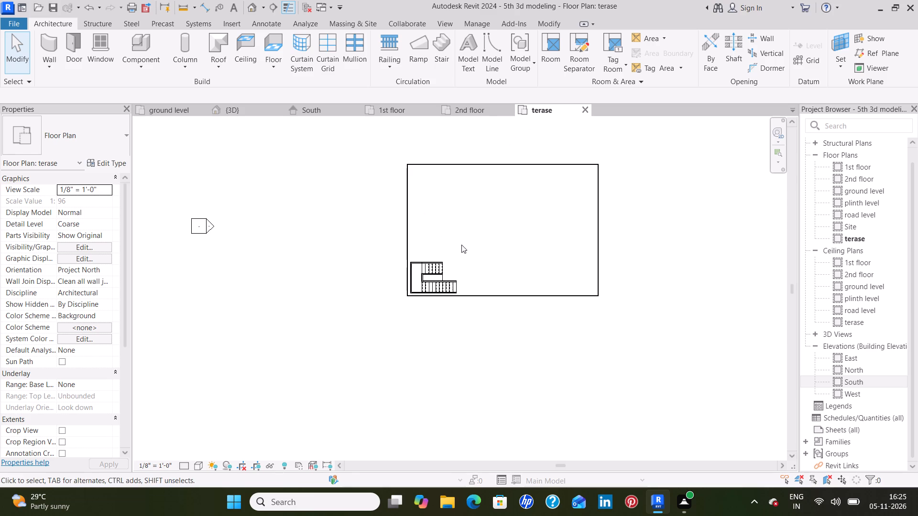
middle_drag(461, 245, 453, 214)
scroll(453, 213, up, 7)
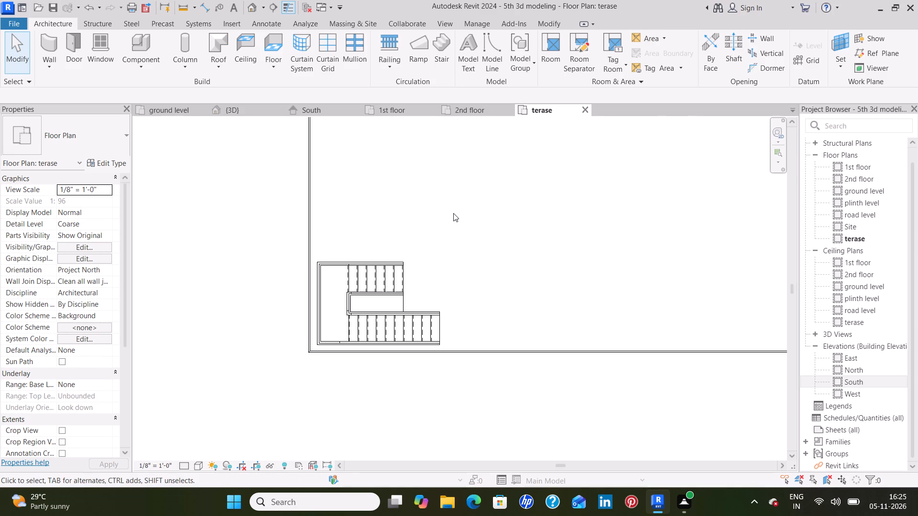
middle_drag(448, 244, 493, 208)
scroll(493, 208, up, 3)
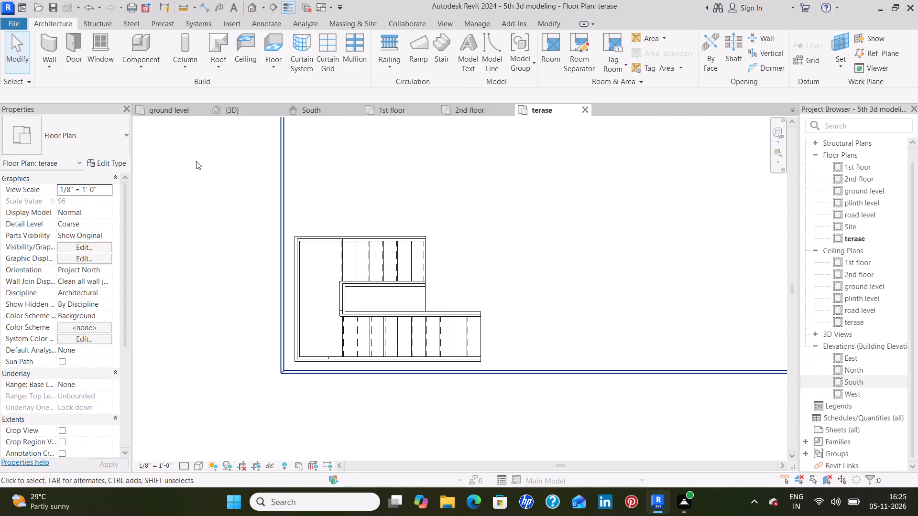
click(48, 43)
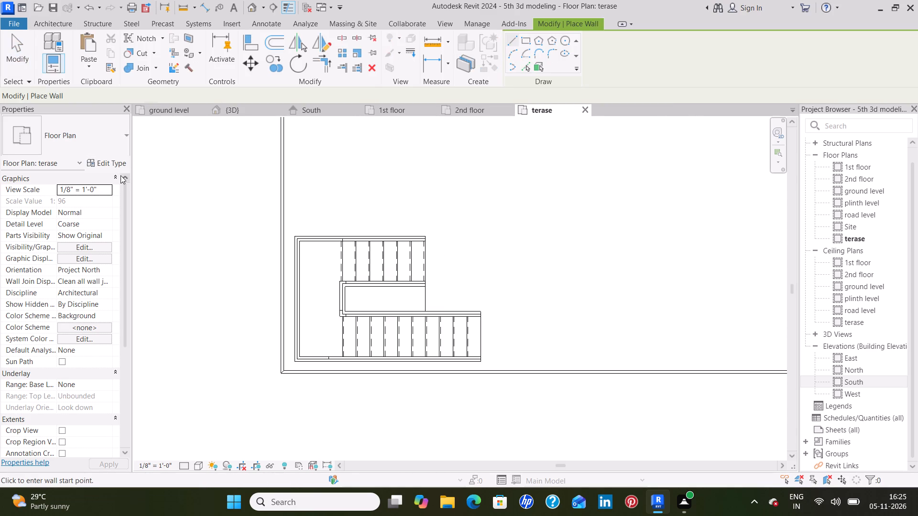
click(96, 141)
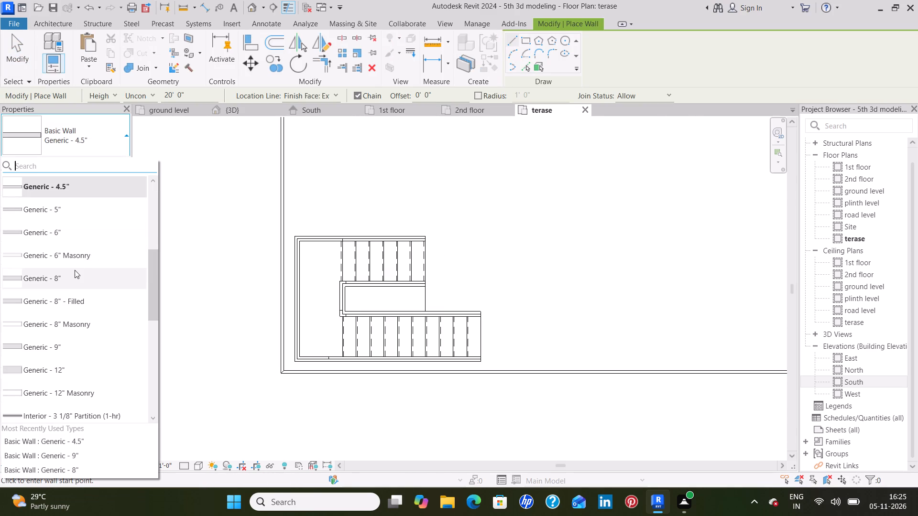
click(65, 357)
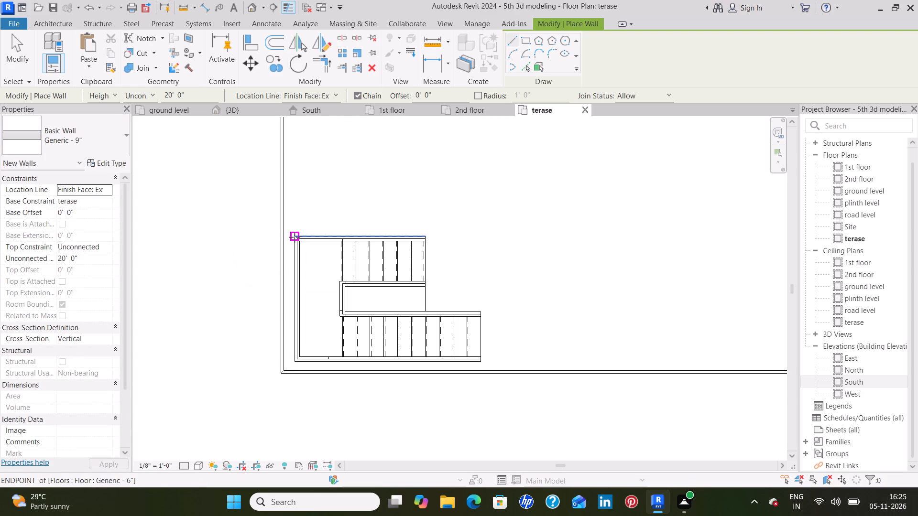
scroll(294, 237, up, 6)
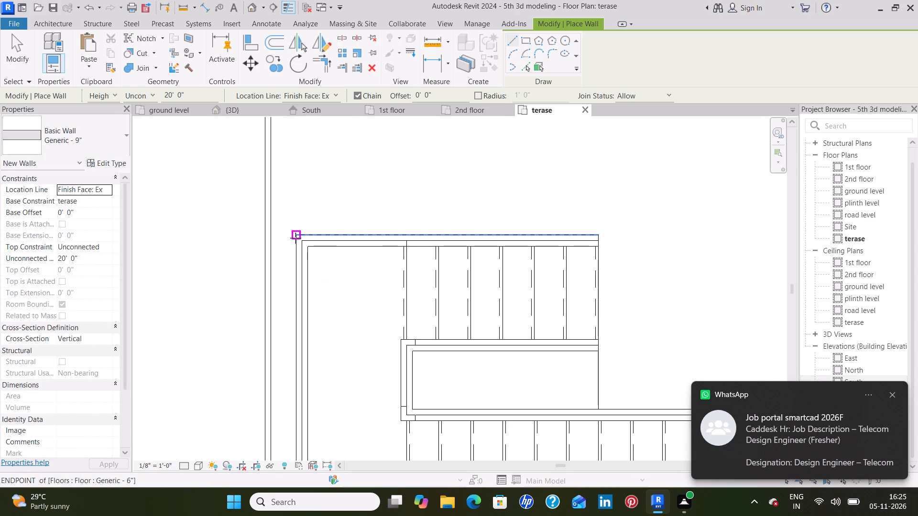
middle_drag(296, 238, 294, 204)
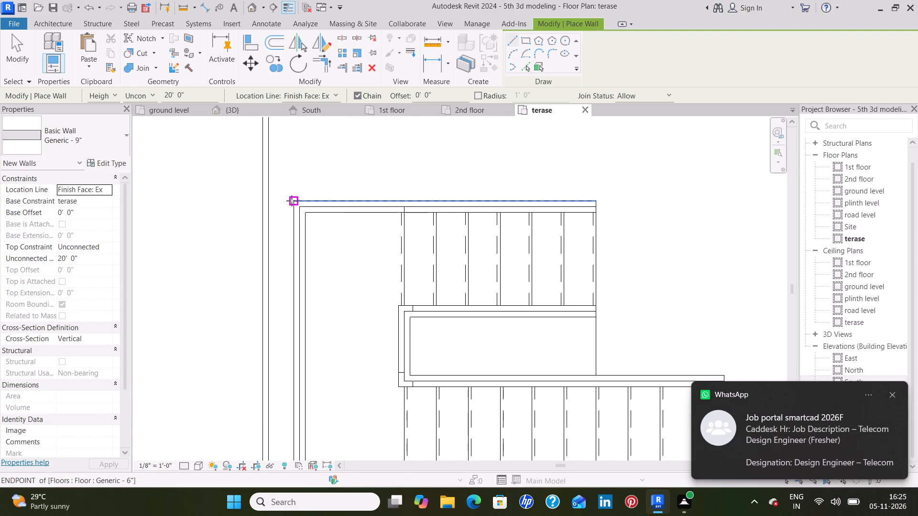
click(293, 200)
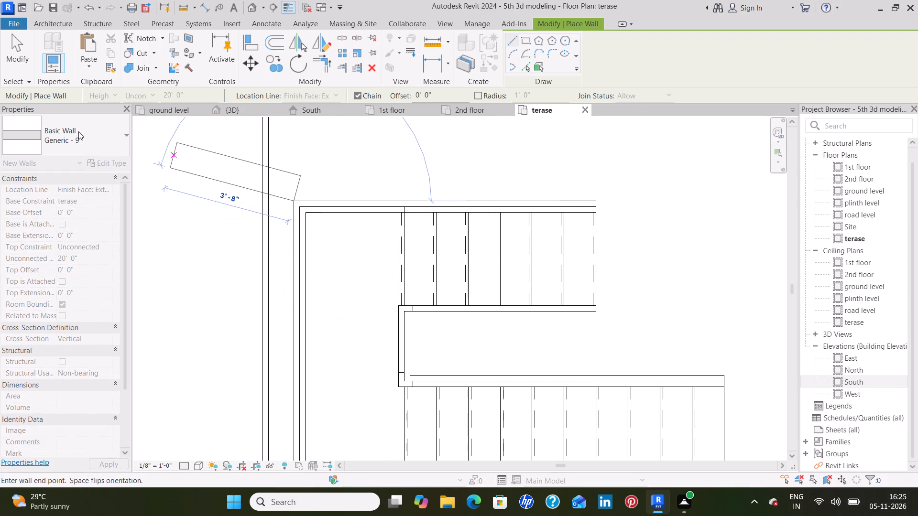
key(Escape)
Set the new walls to the Generic - 8" type with an unconnected height of 9' on the terase level.
click(101, 145)
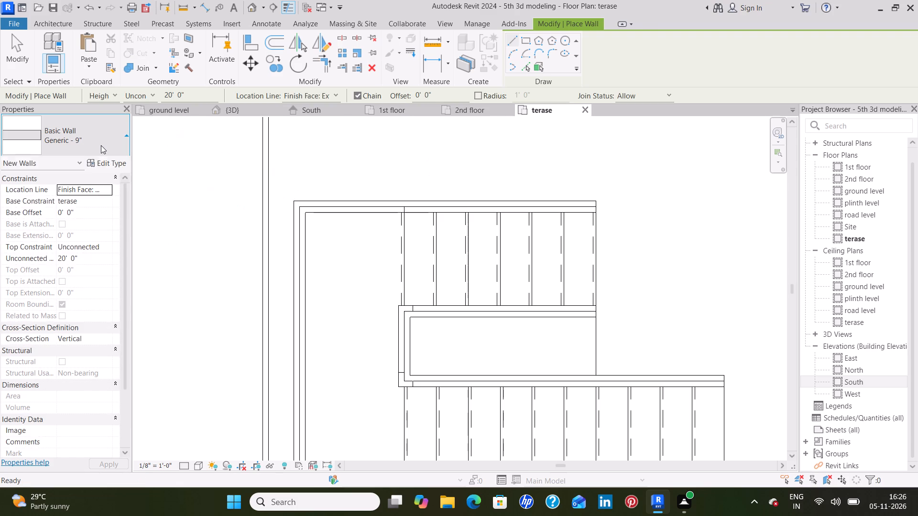
scroll(73, 224, up, 1)
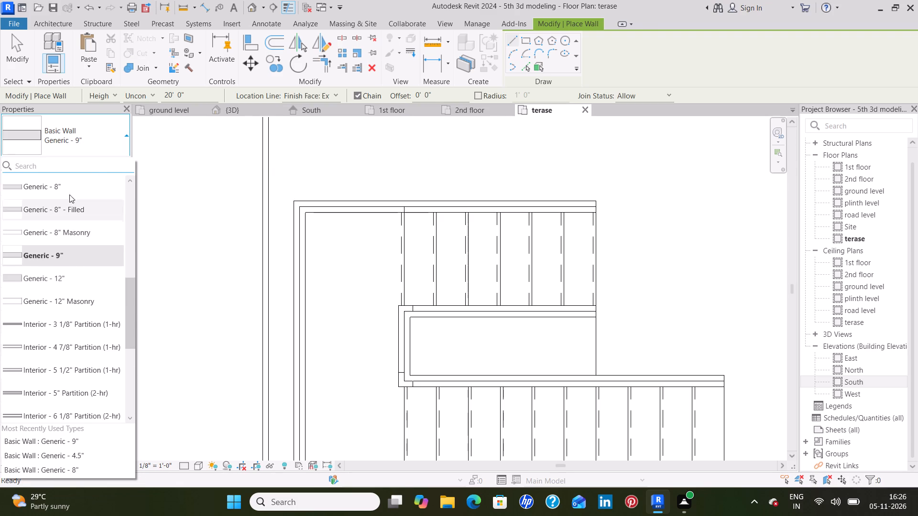
click(67, 191)
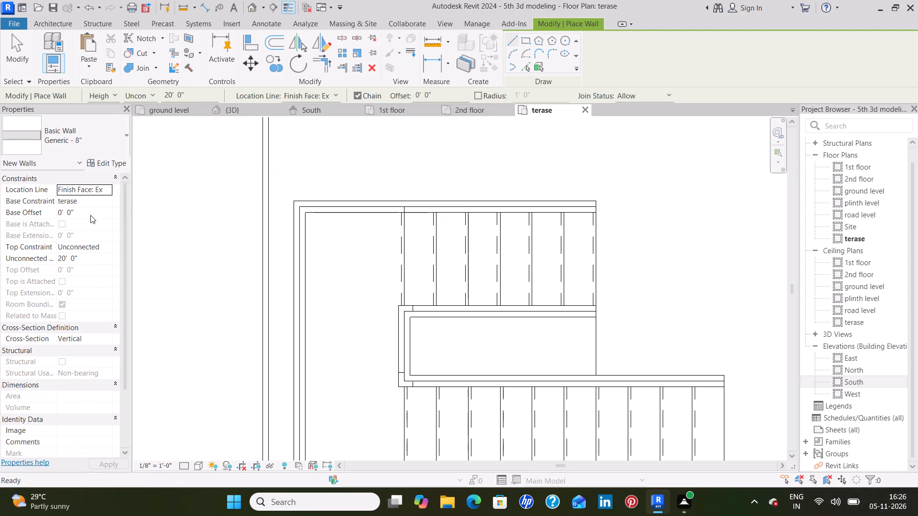
click(89, 215)
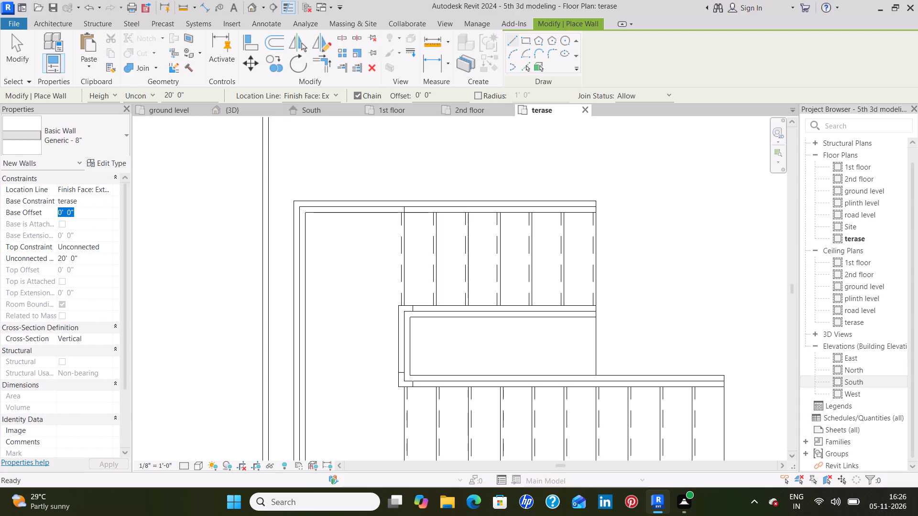
click(89, 215)
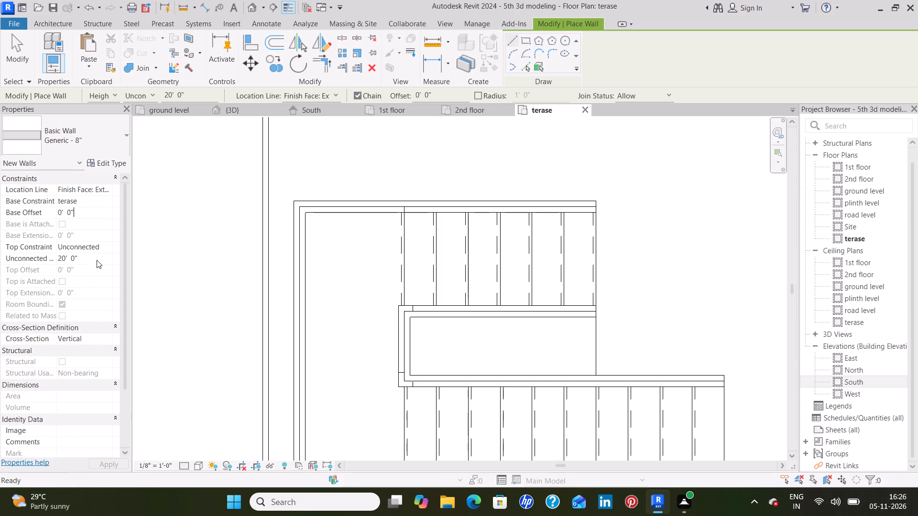
click(97, 260)
key(BackSpace)
text(9')
key(Return)
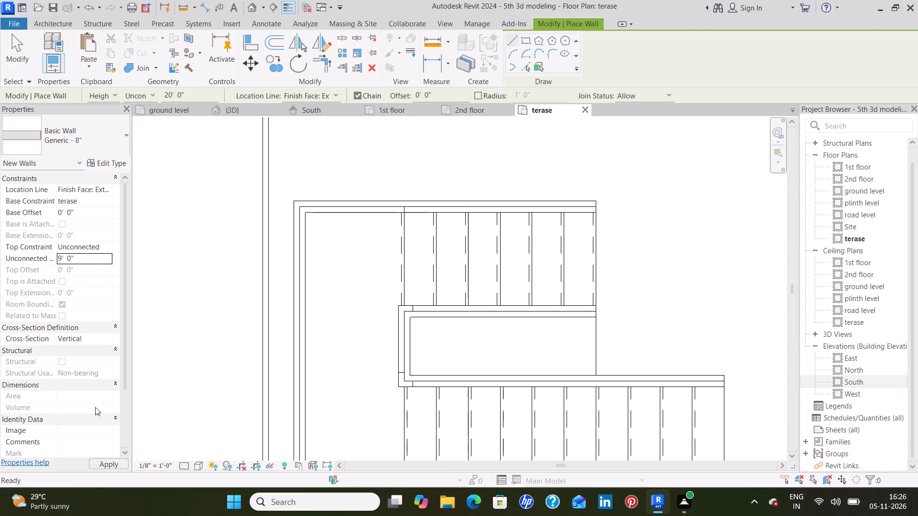
click(108, 464)
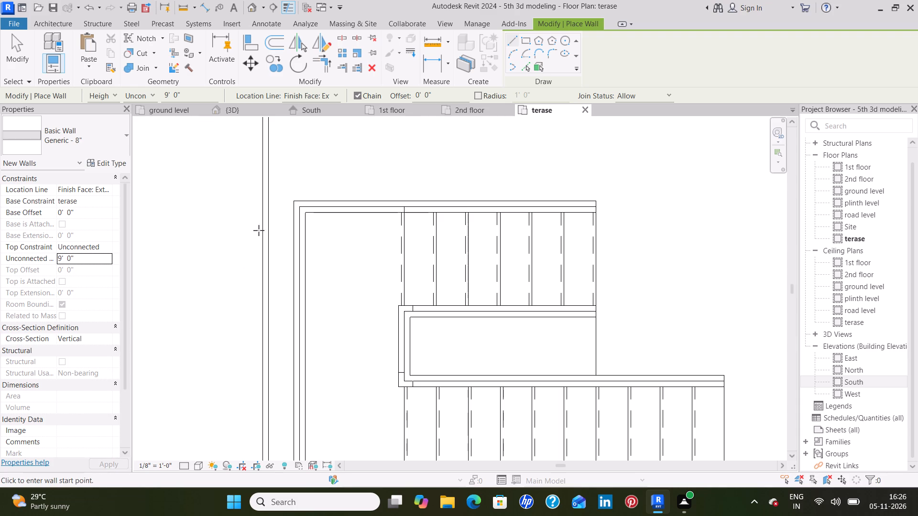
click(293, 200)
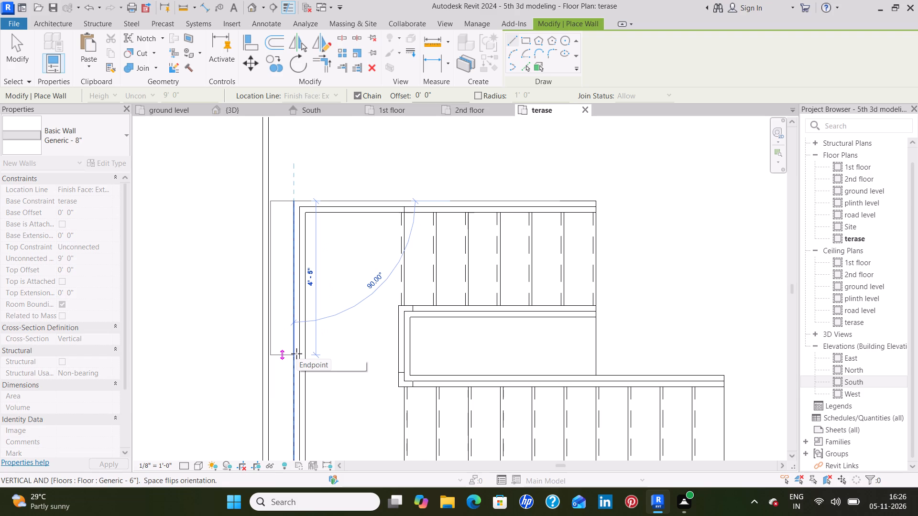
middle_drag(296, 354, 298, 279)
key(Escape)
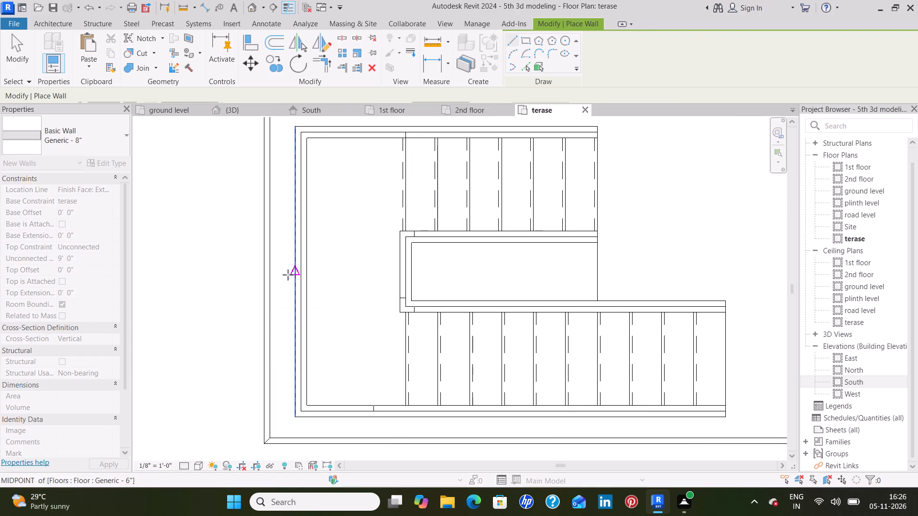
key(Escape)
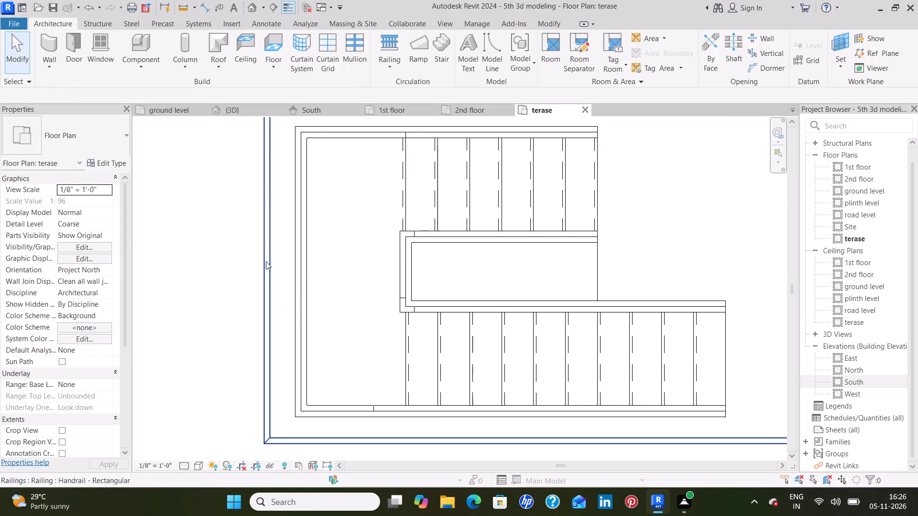
Delete the perimeter railing on the terase level.
click(266, 261)
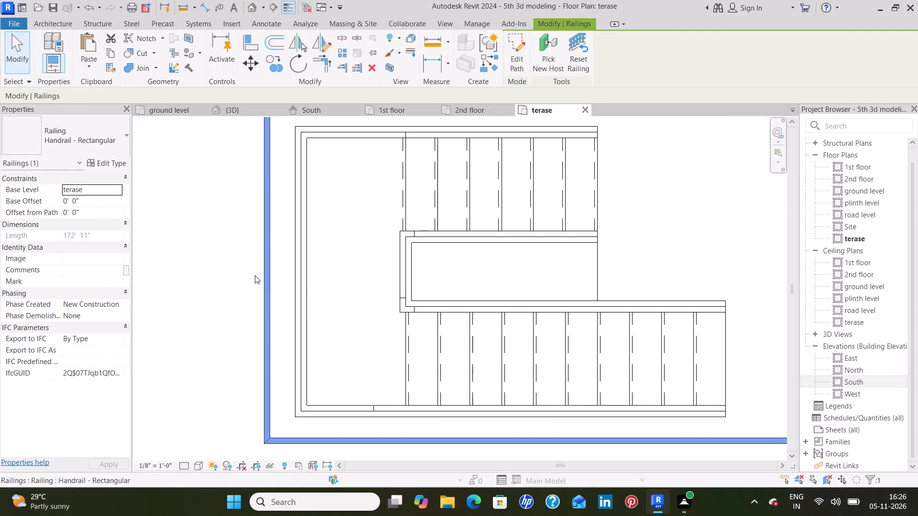
key(Delete)
Draw a Generic - 9" wall about 8'-4" long outside the stair opening's west edge, corner to corner.
middle_drag(278, 196, 256, 259)
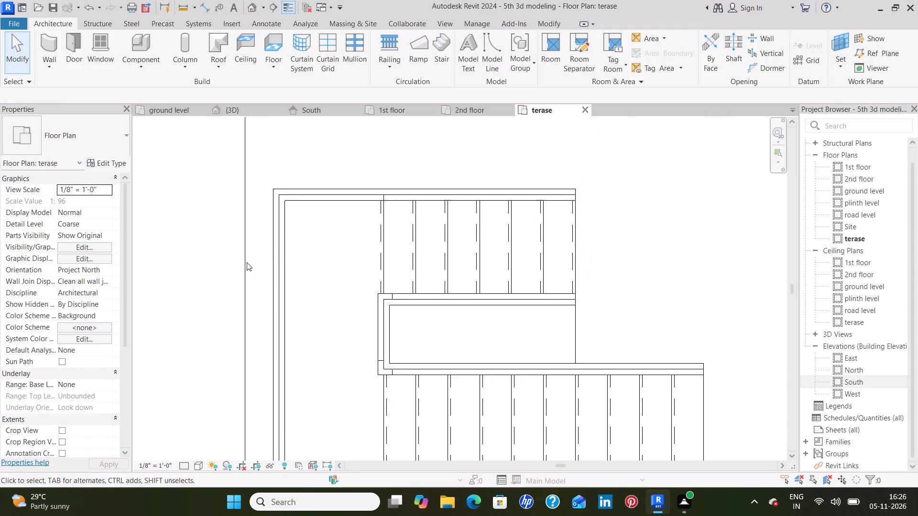
scroll(247, 262, down, 1)
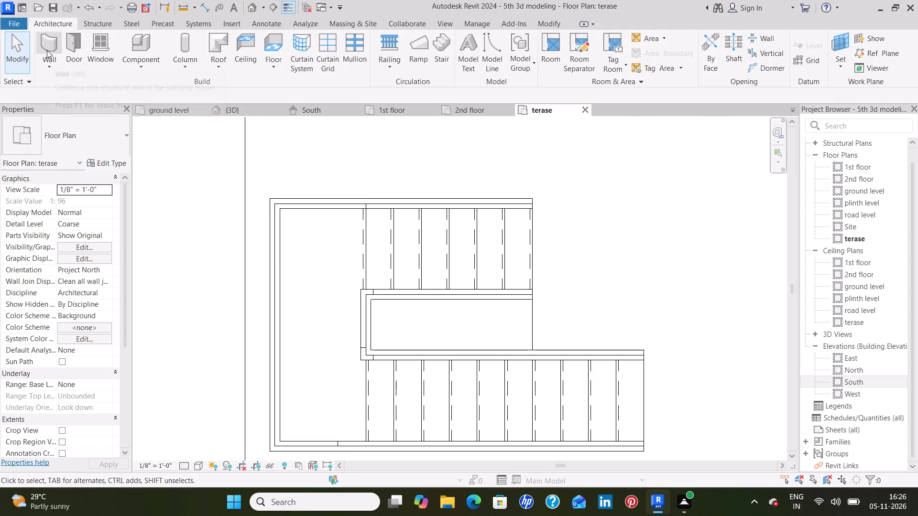
click(47, 50)
click(114, 144)
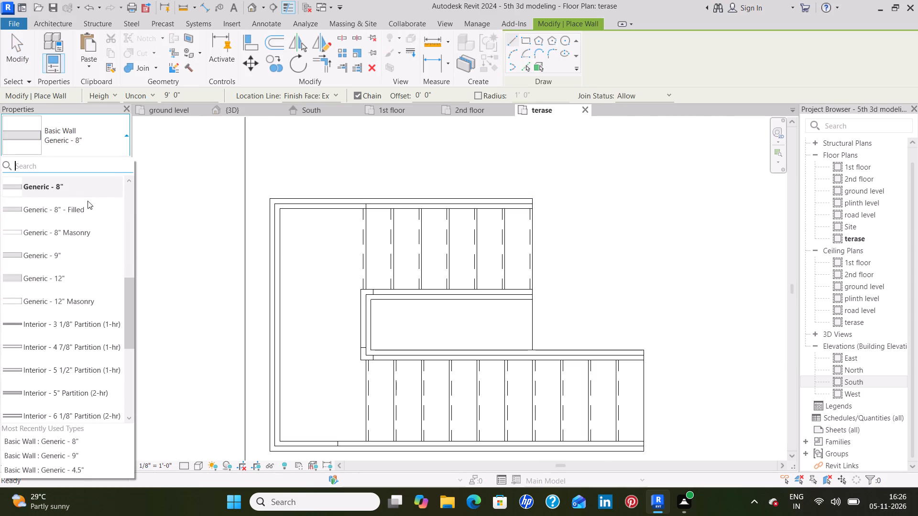
click(77, 260)
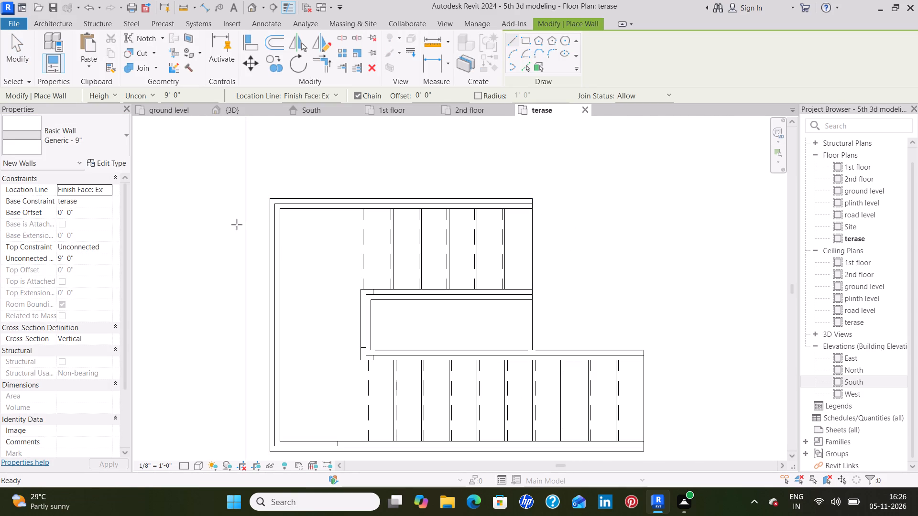
click(269, 197)
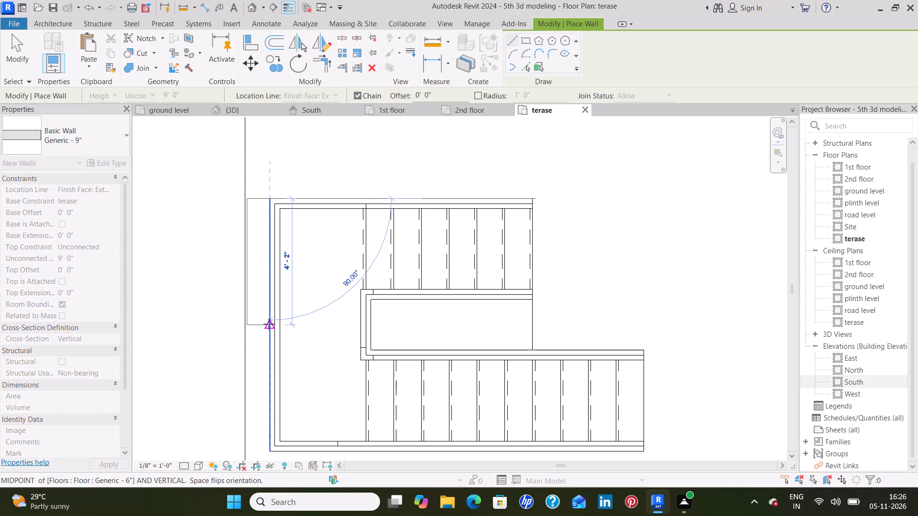
middle_drag(269, 326, 266, 176)
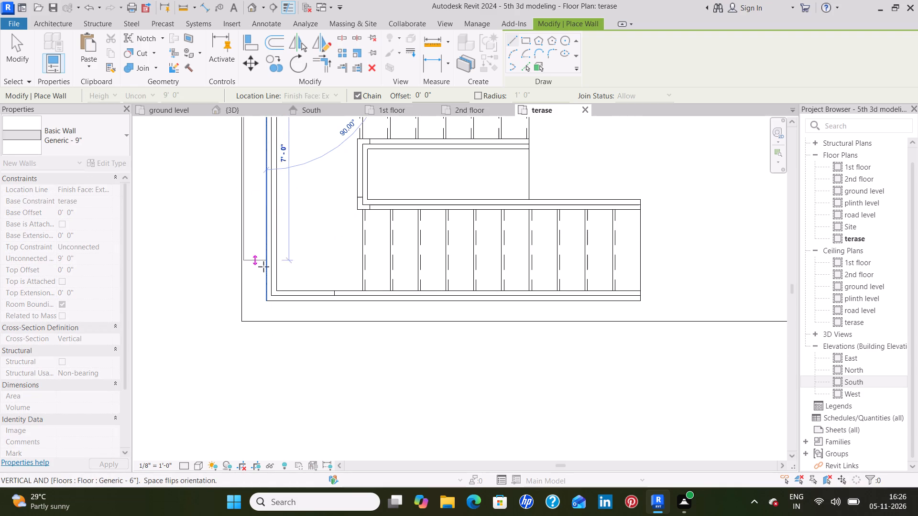
click(265, 303)
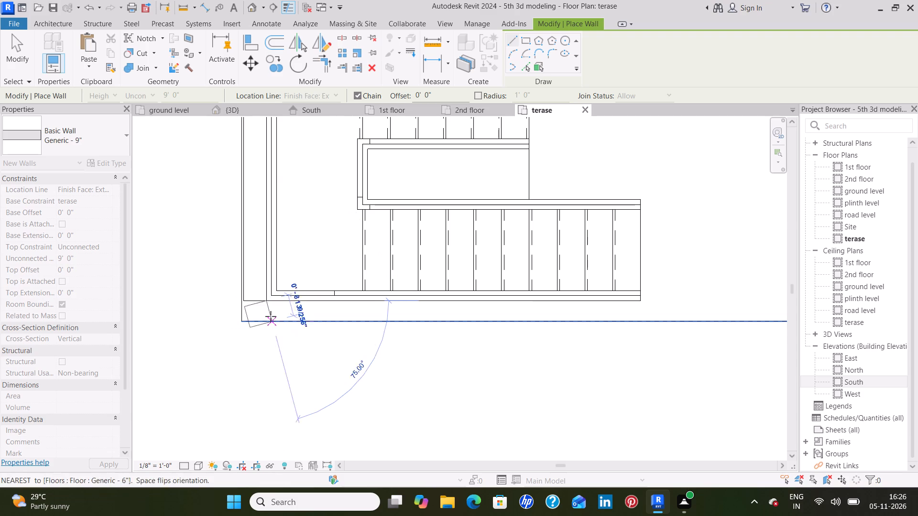
key(Escape)
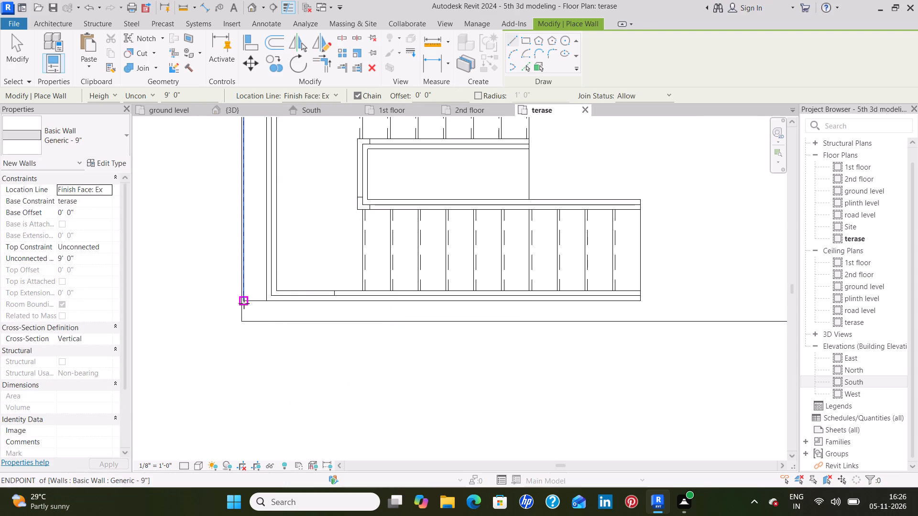
Draw a Generic - 9" wall about 13'-1" long outside the stair's south edge, from the west wall's outer corner to the flight's east end.
click(243, 300)
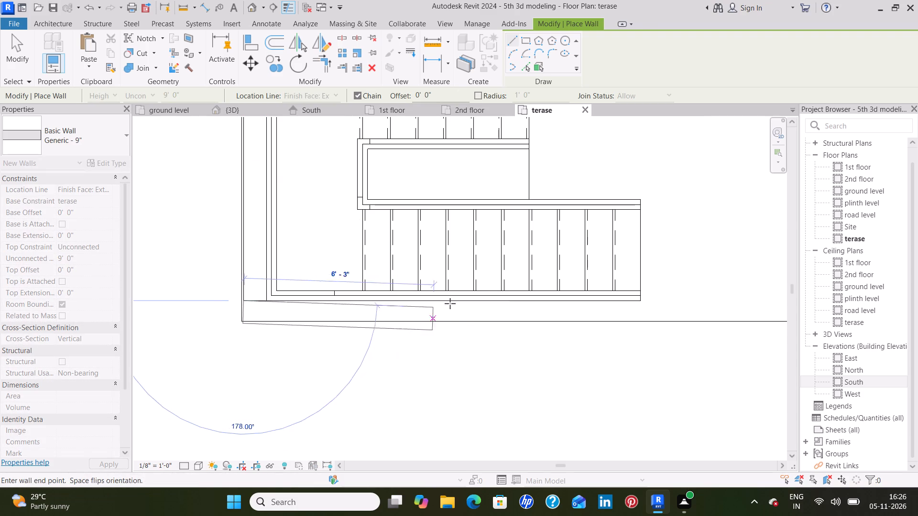
click(642, 299)
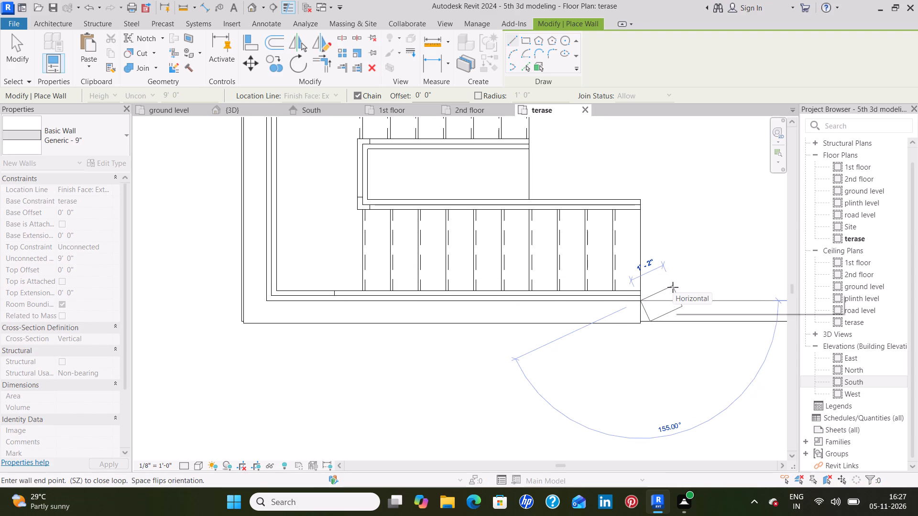
key(Escape)
Draw a Generic - 9" wall along the stair's north edge from the west wall's outer corner past both flights' east ends, flipped to the outside.
scroll(682, 255, down, 2)
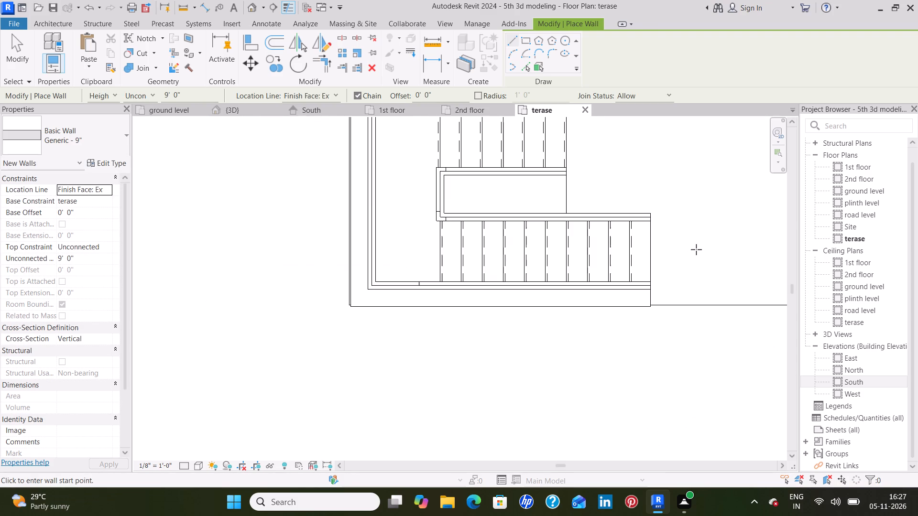
middle_drag(683, 259, 588, 316)
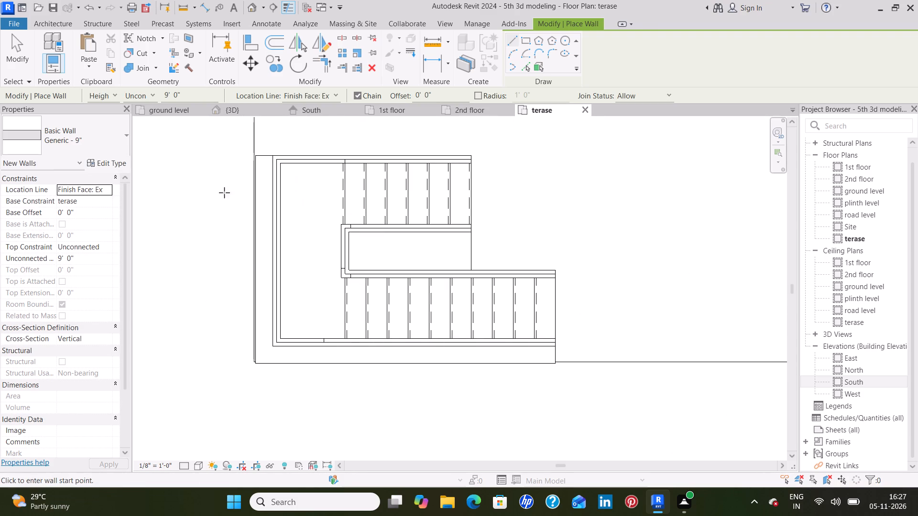
click(255, 155)
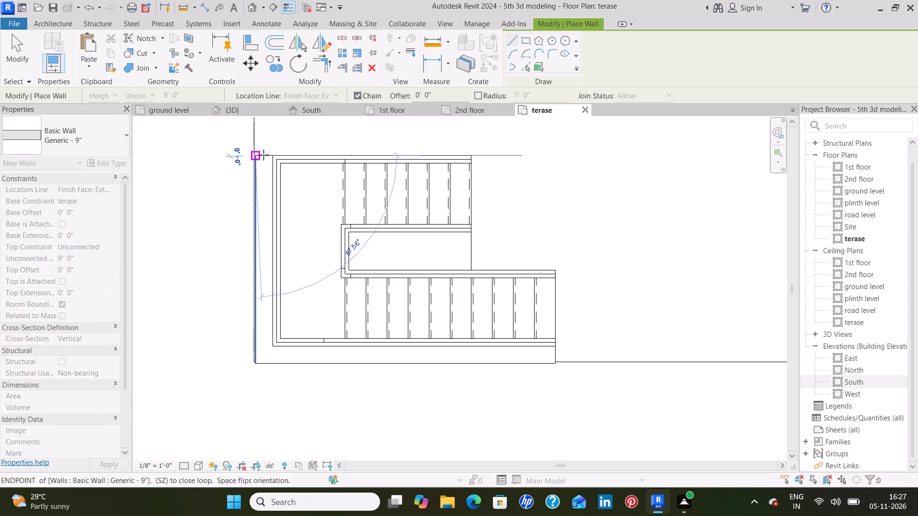
key(space)
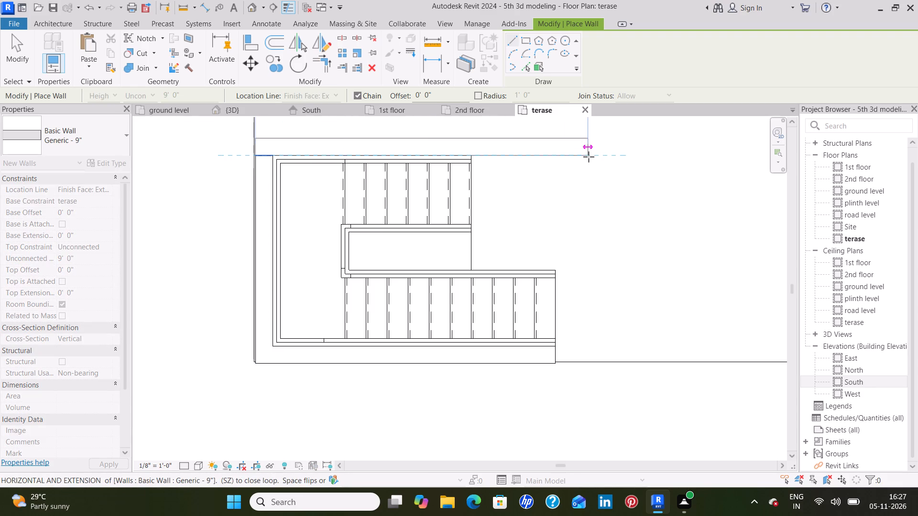
click(590, 156)
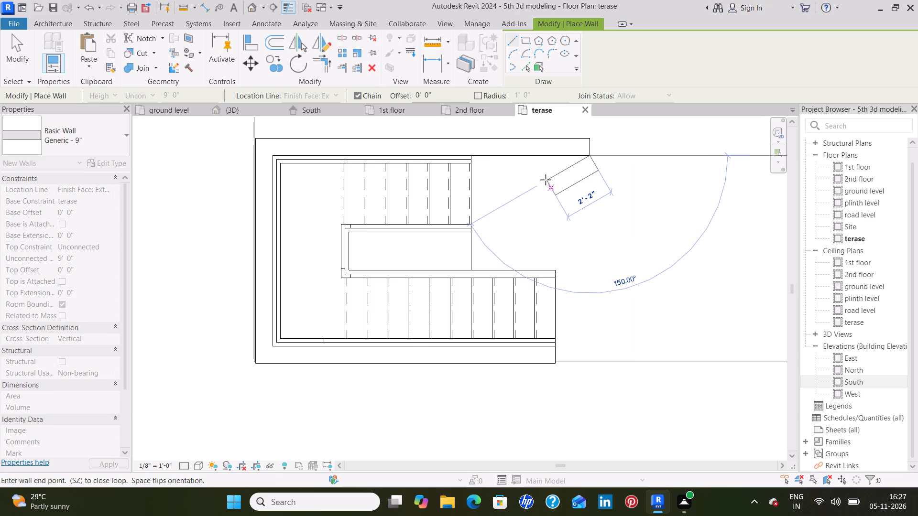
key(Escape)
Draw a Generic - 9" wall about 9'-9" long from the north wall's east end to the floor's south edge, flipped to the outside.
click(590, 137)
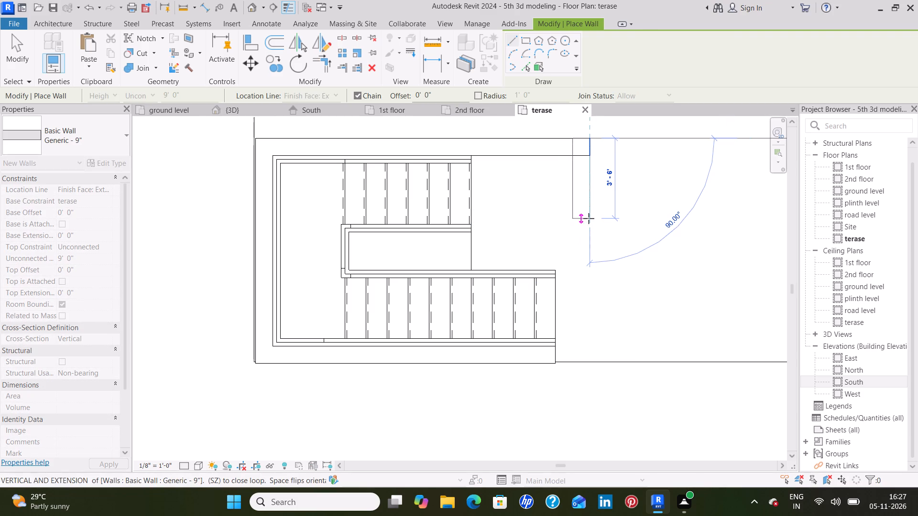
key(space)
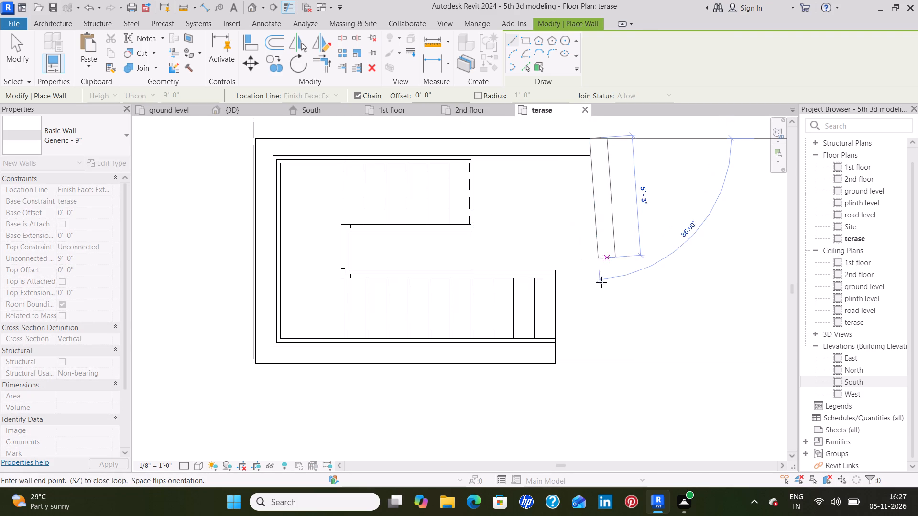
click(591, 360)
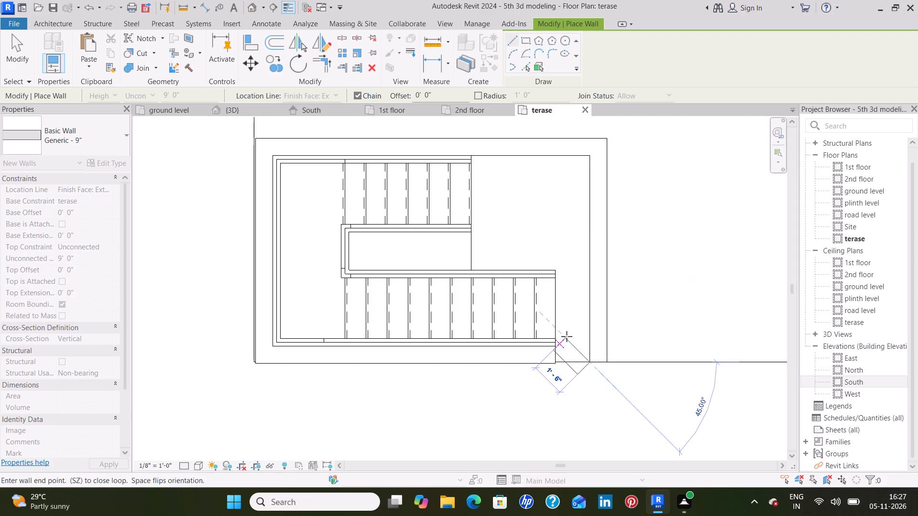
key(Escape)
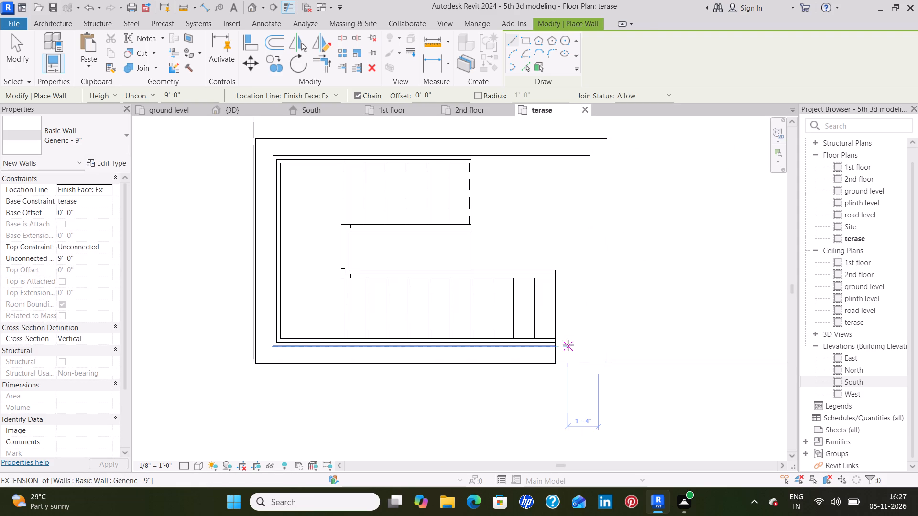
middle_drag(568, 345, 563, 304)
middle_drag(565, 309, 548, 268)
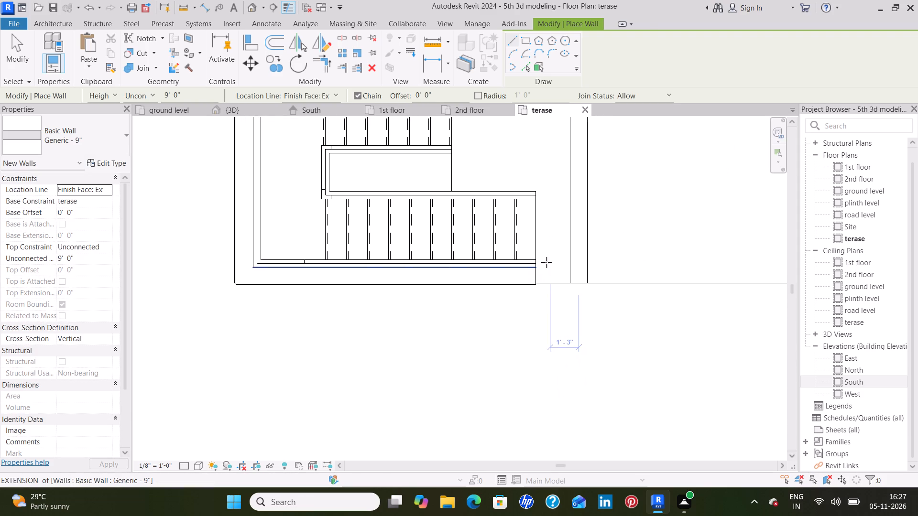
key(Escape)
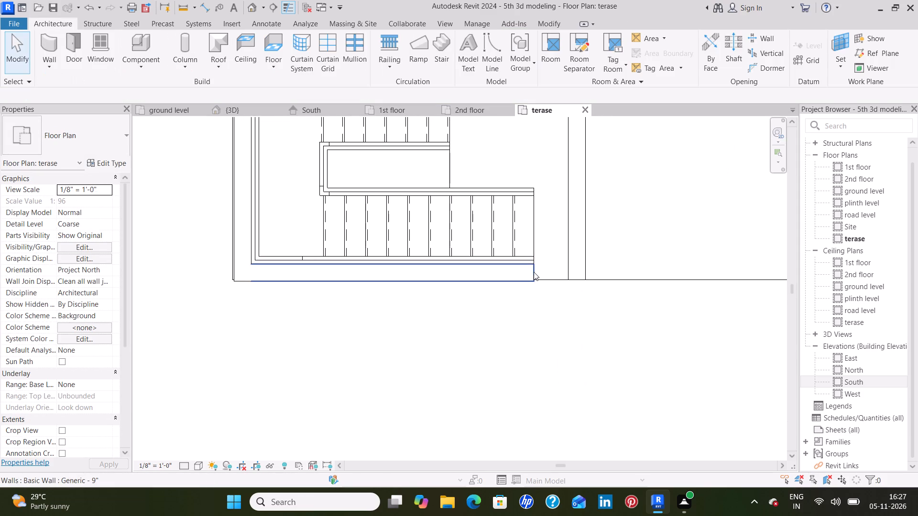
Extend the south stair wall's east end to meet the new east wall, making it 14'-7" long.
click(534, 272)
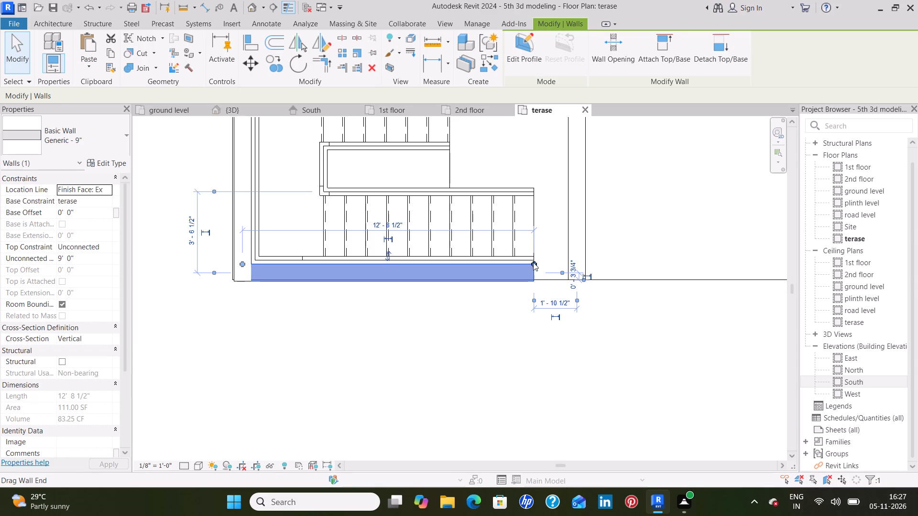
drag(533, 262, 567, 263)
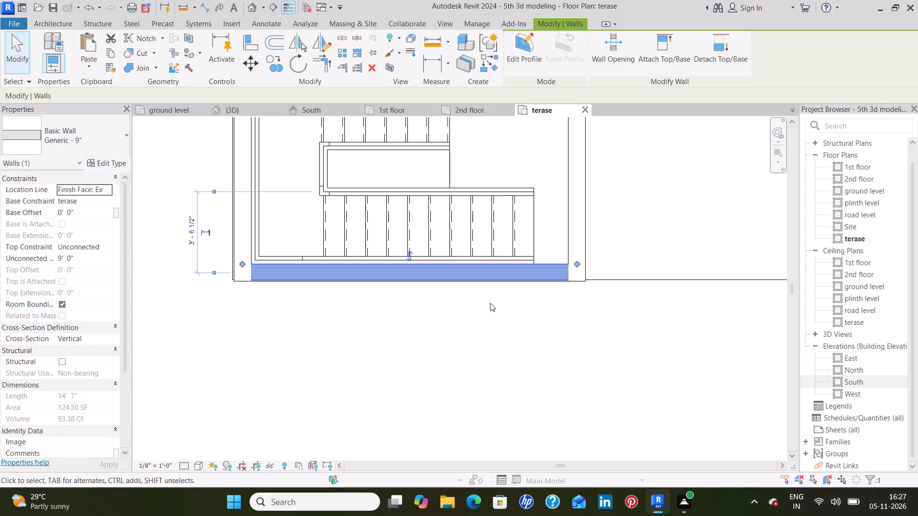
click(490, 303)
Edit the terase floor boundary, nudging its south edge outward to 4'-3 1/4" from the stair opening's inner step edge, and finish the sketch.
scroll(477, 301, down, 3)
scroll(590, 246, down, 2)
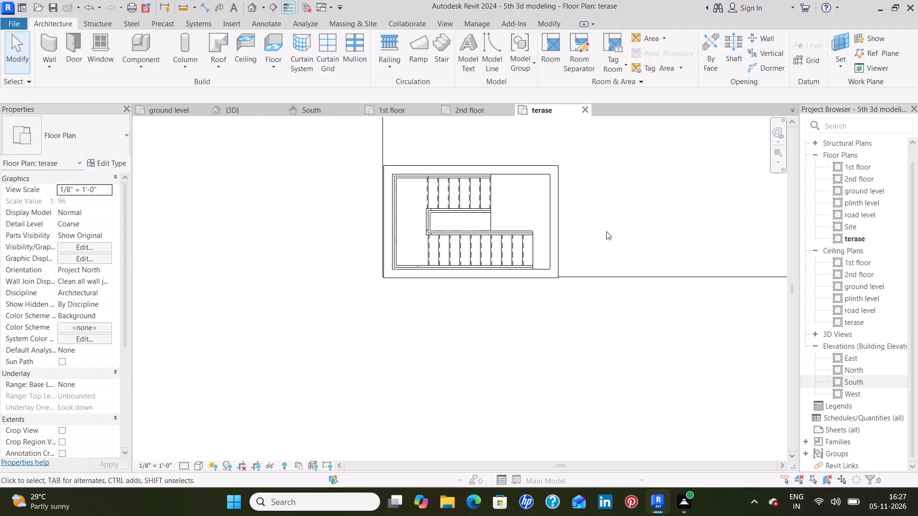
middle_drag(610, 228, 580, 256)
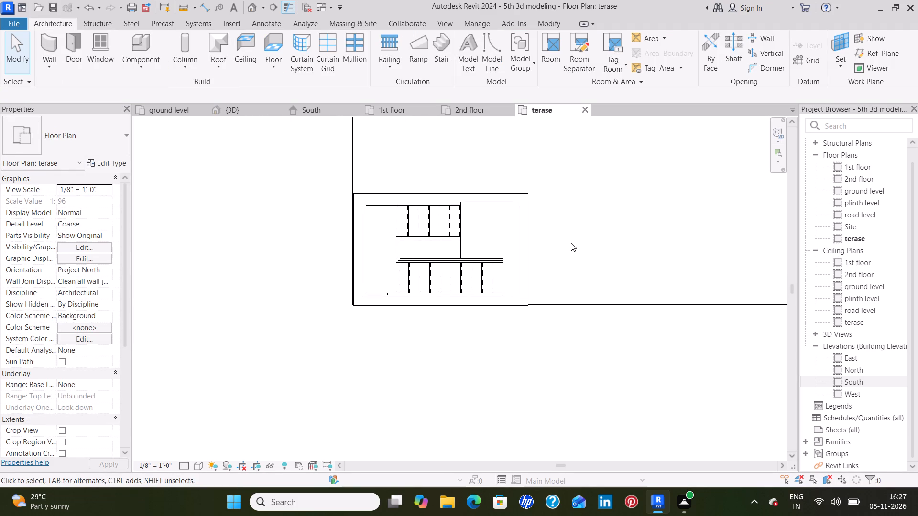
click(571, 302)
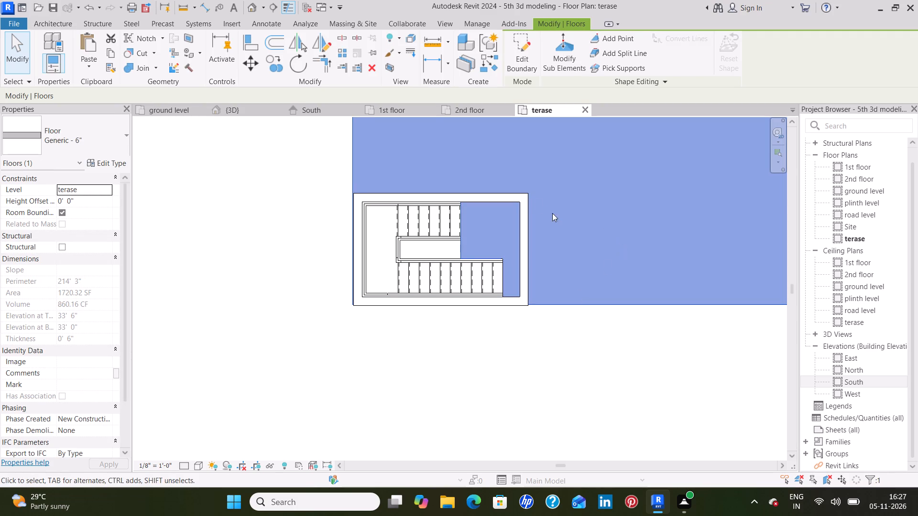
click(514, 57)
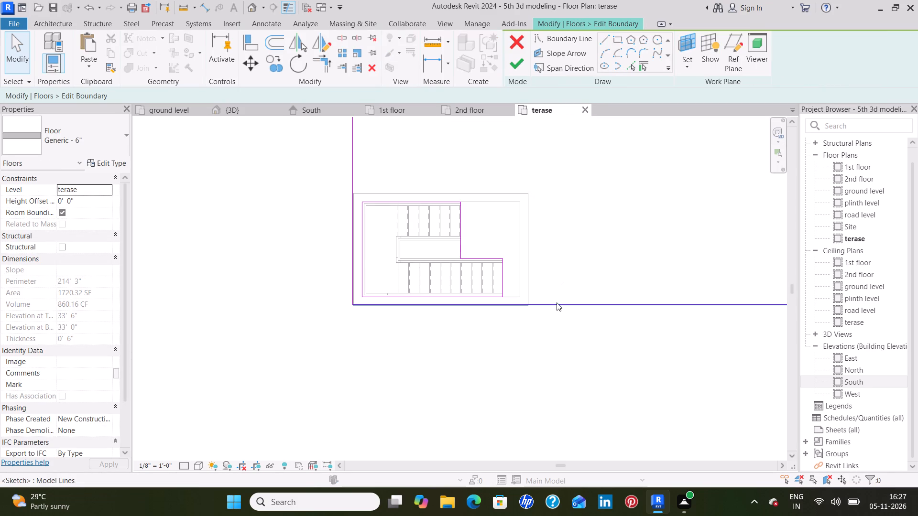
click(557, 302)
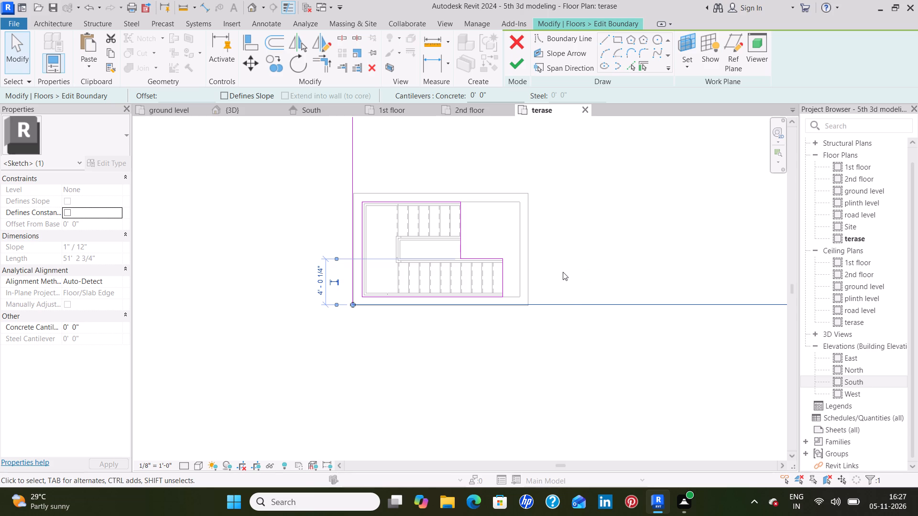
key(Down)
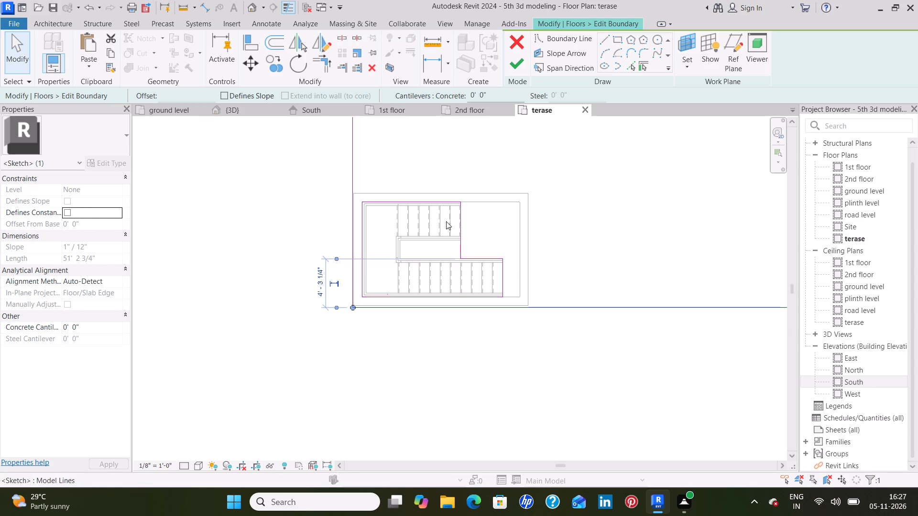
click(517, 70)
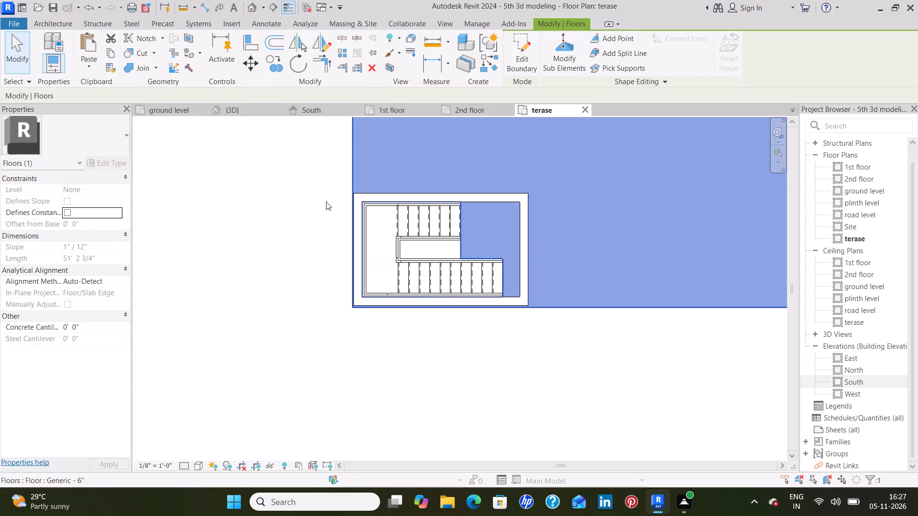
click(300, 208)
Start a Handrail - Rectangular railing path on the terase level, picking the floor's north and east edges.
scroll(568, 202, down, 3)
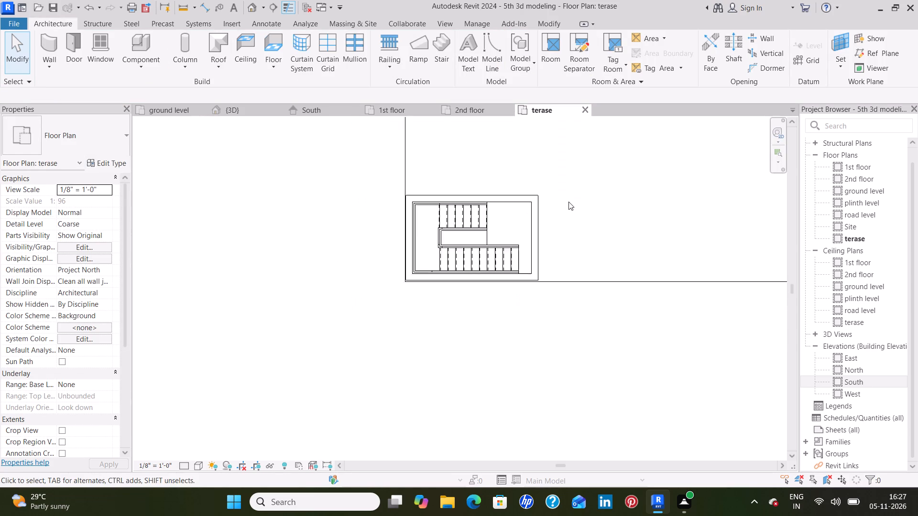
middle_drag(604, 203, 526, 265)
scroll(508, 259, down, 3)
middle_drag(523, 223, 509, 249)
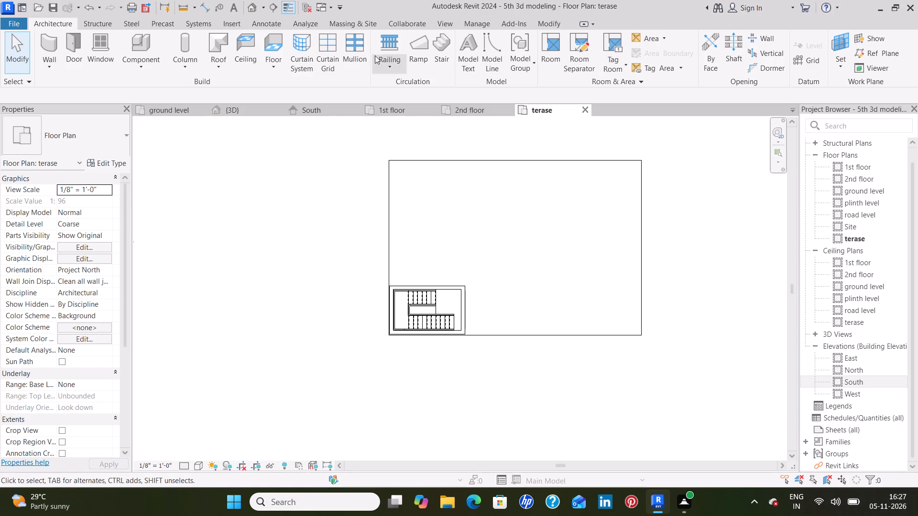
click(388, 43)
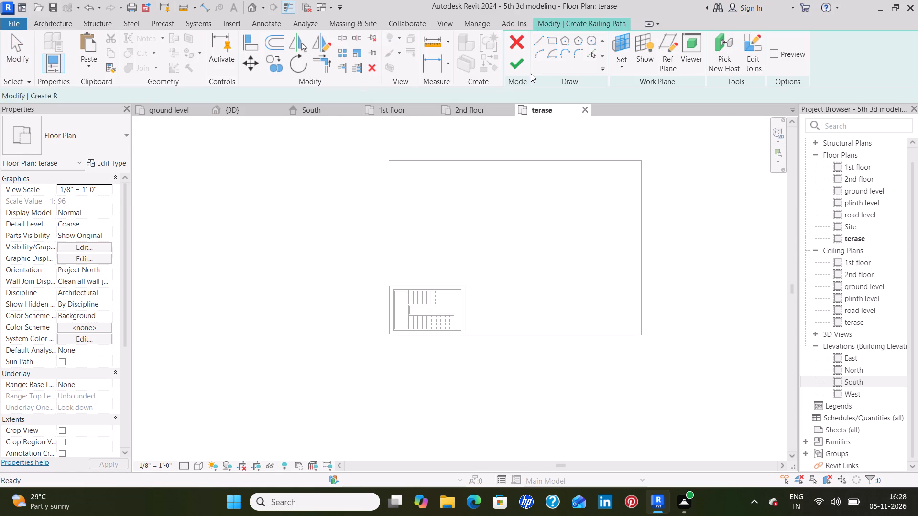
click(591, 56)
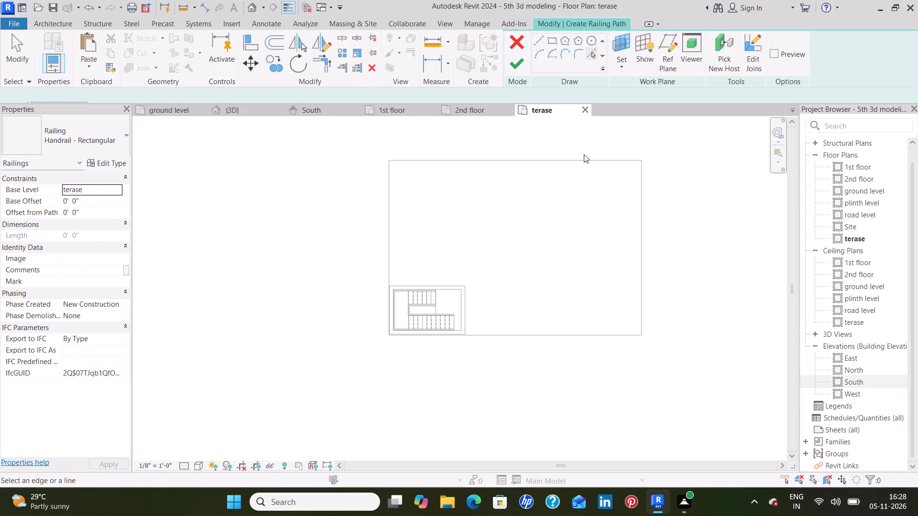
click(583, 163)
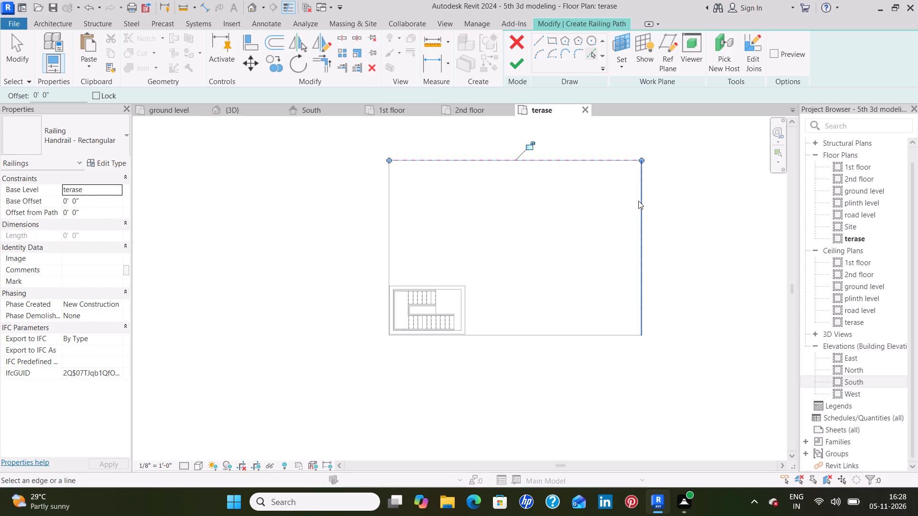
click(638, 201)
key(space)
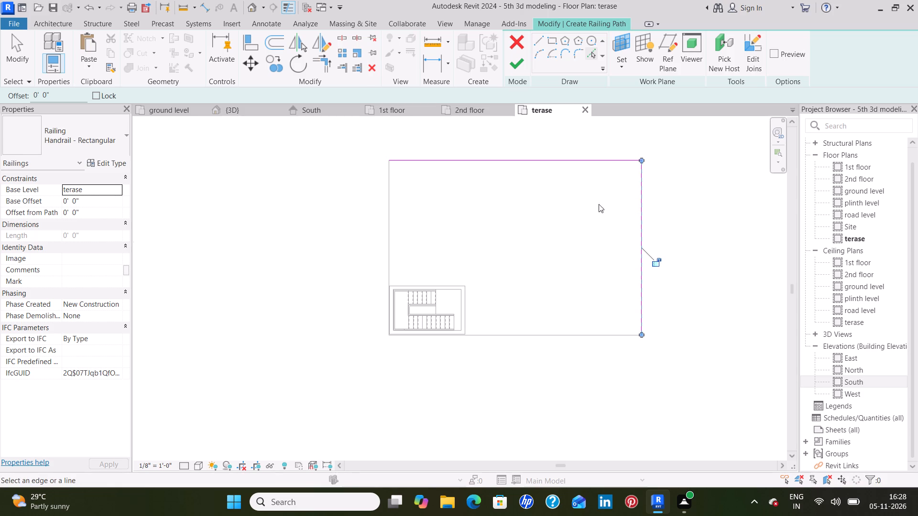
Draw a railing path line about 25'-5 1/2" long from the stair enclosure's northwest corner to the floor's northwest corner.
click(541, 40)
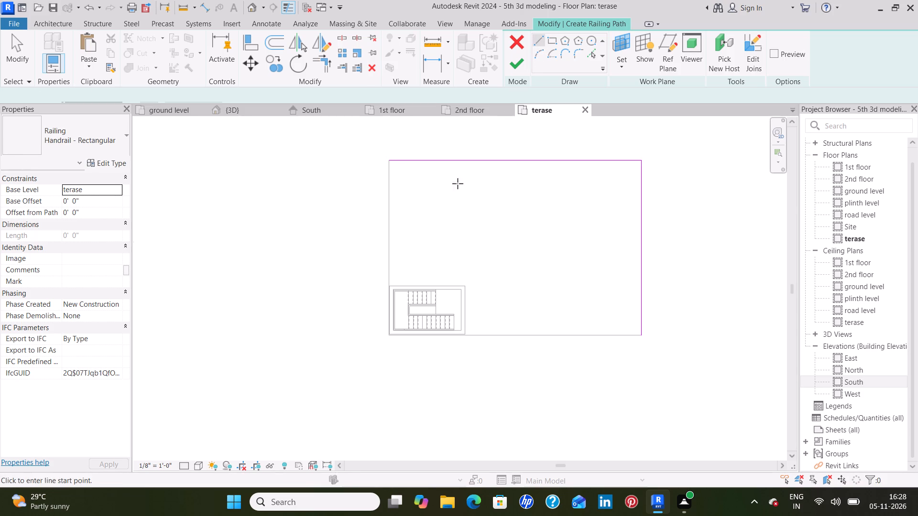
scroll(385, 278, up, 8)
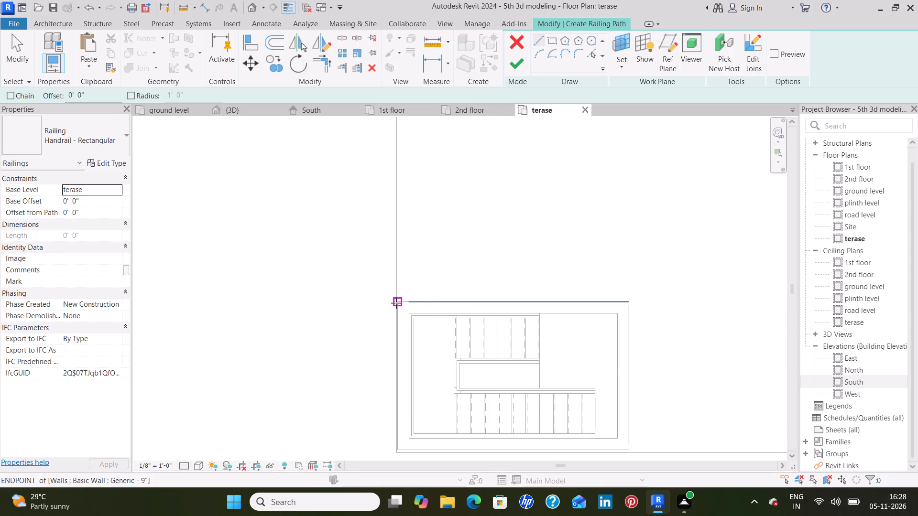
scroll(396, 301, up, 7)
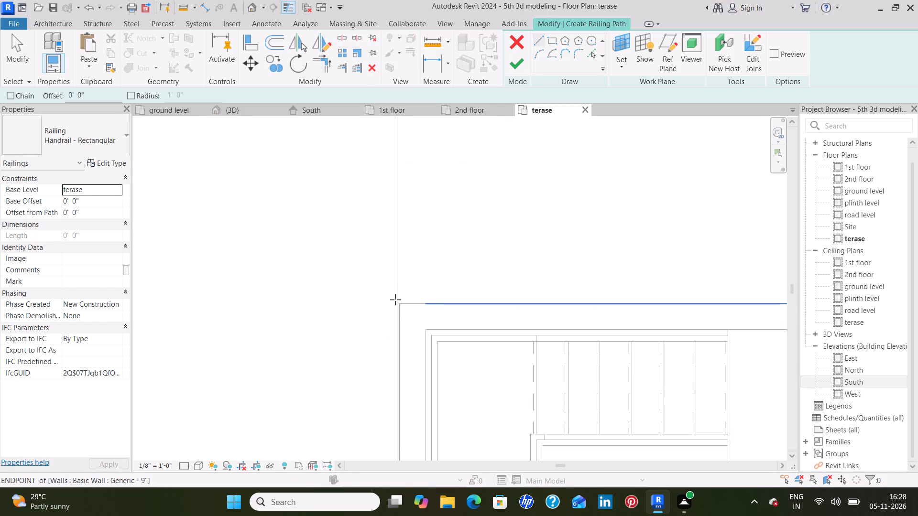
click(397, 301)
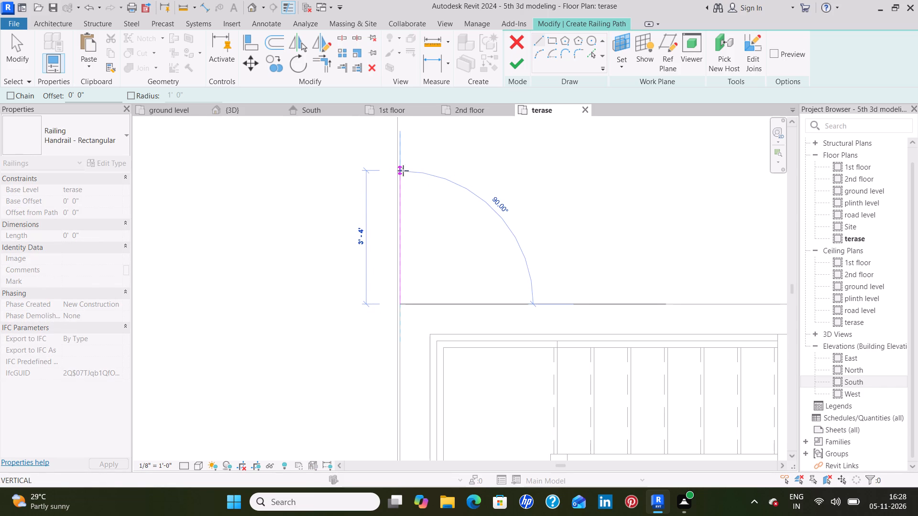
middle_drag(400, 150, 399, 295)
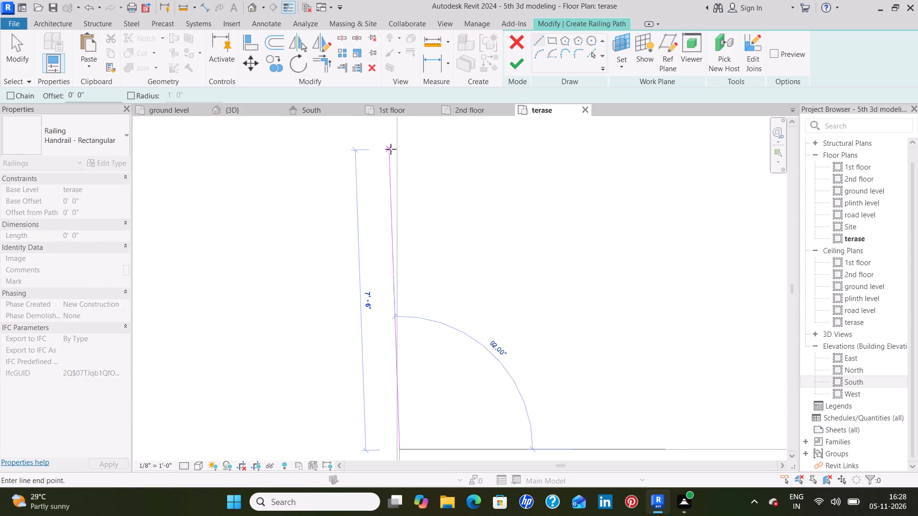
middle_drag(404, 151, 404, 259)
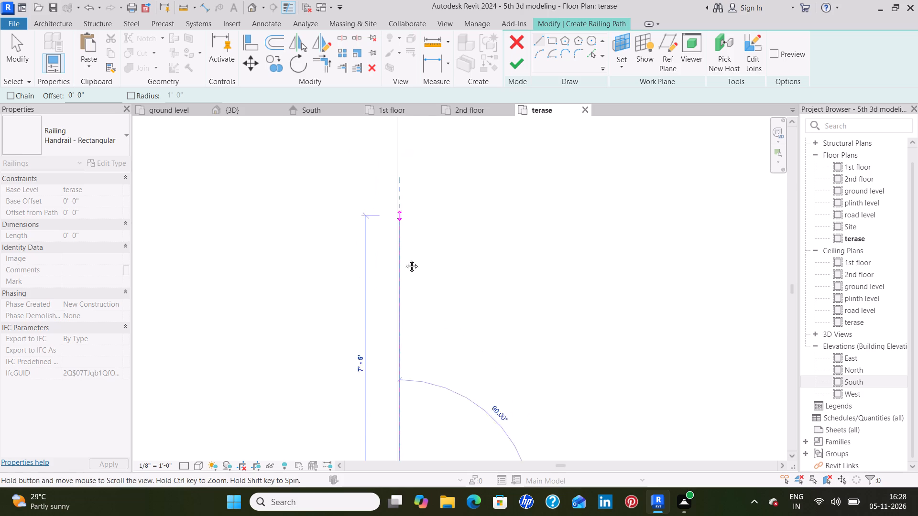
middle_drag(404, 259, 404, 294)
middle_drag(393, 164, 393, 308)
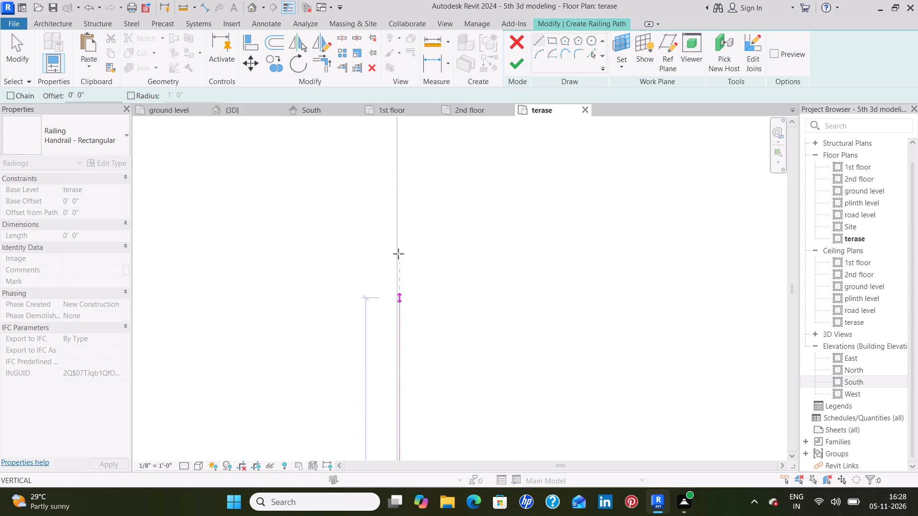
scroll(398, 148, down, 6)
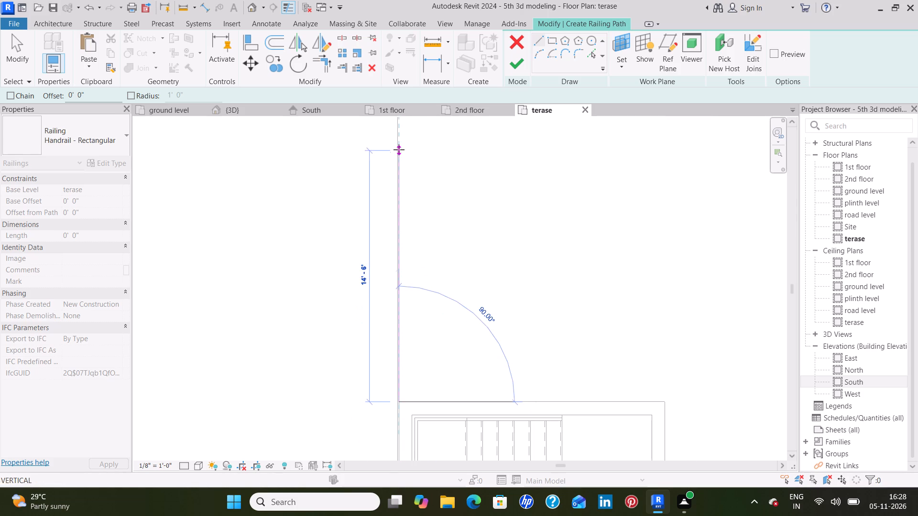
middle_drag(400, 163, 402, 264)
scroll(404, 153, down, 3)
middle_drag(404, 151, 404, 262)
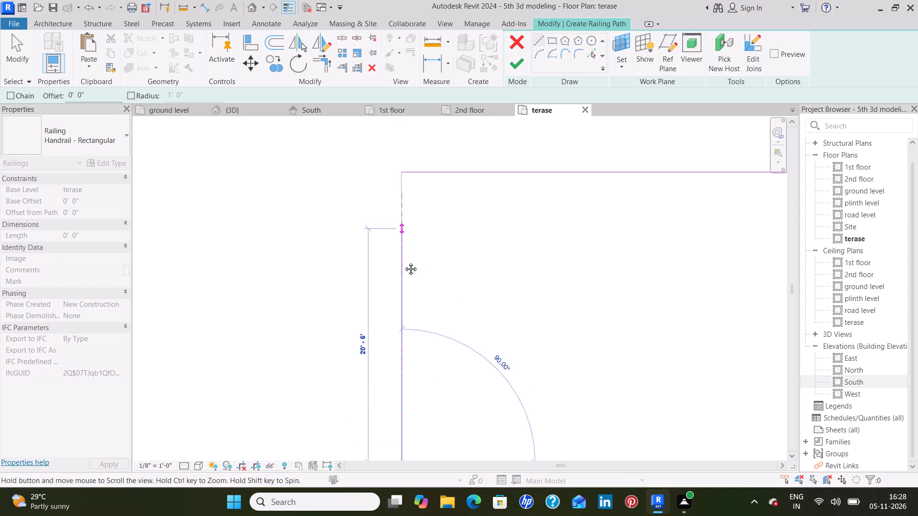
middle_drag(404, 262, 404, 289)
click(401, 229)
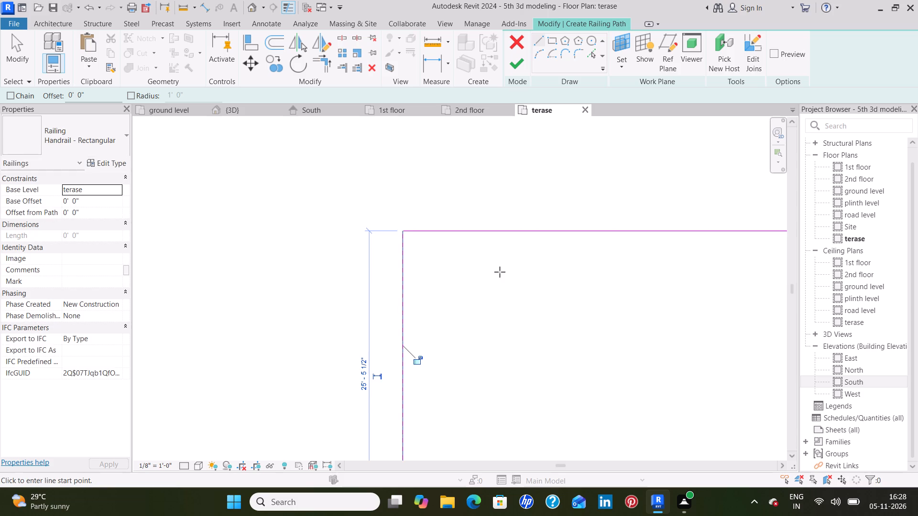
Draw a railing path line 35'-10" long from the stair enclosure's southeast corner to the terase floor's east edge line.
scroll(489, 283, down, 5)
middle_drag(542, 322, 498, 168)
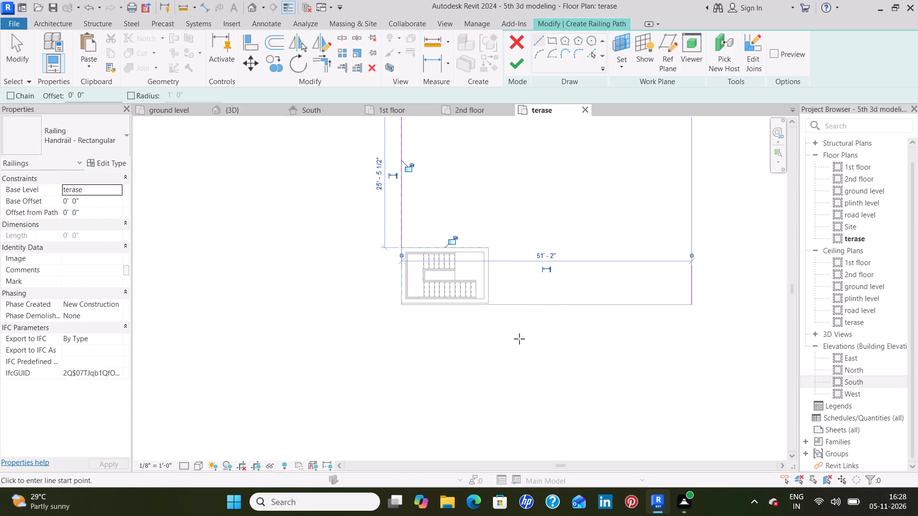
middle_drag(516, 333, 500, 290)
scroll(469, 271, up, 8)
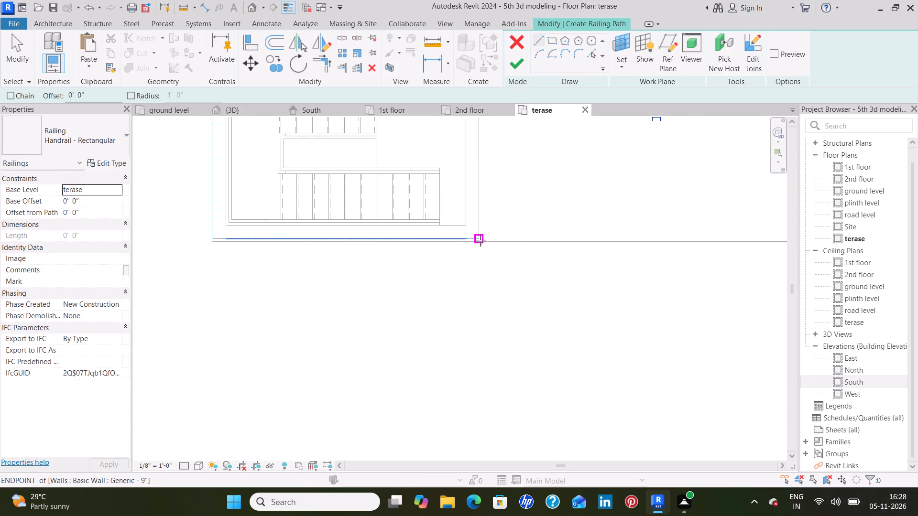
click(478, 242)
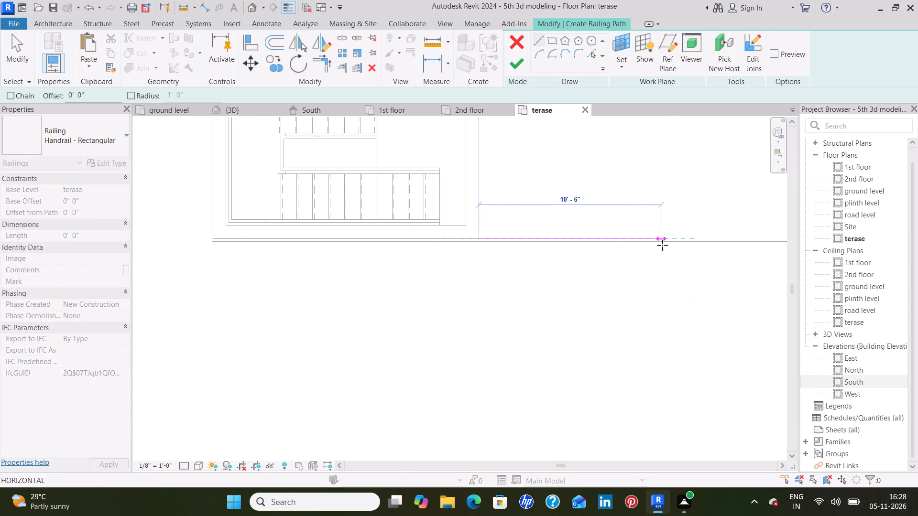
middle_drag(664, 248, 366, 324)
middle_drag(618, 310, 580, 314)
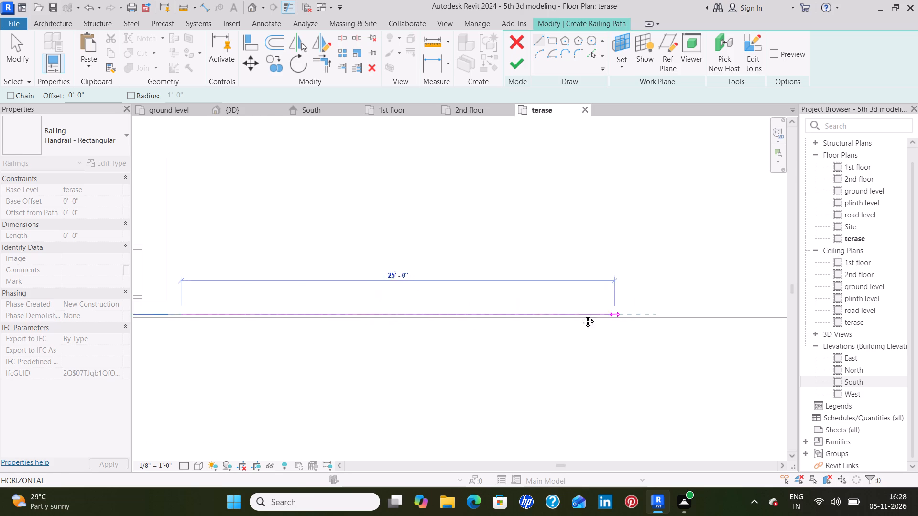
middle_drag(580, 314, 402, 318)
click(586, 322)
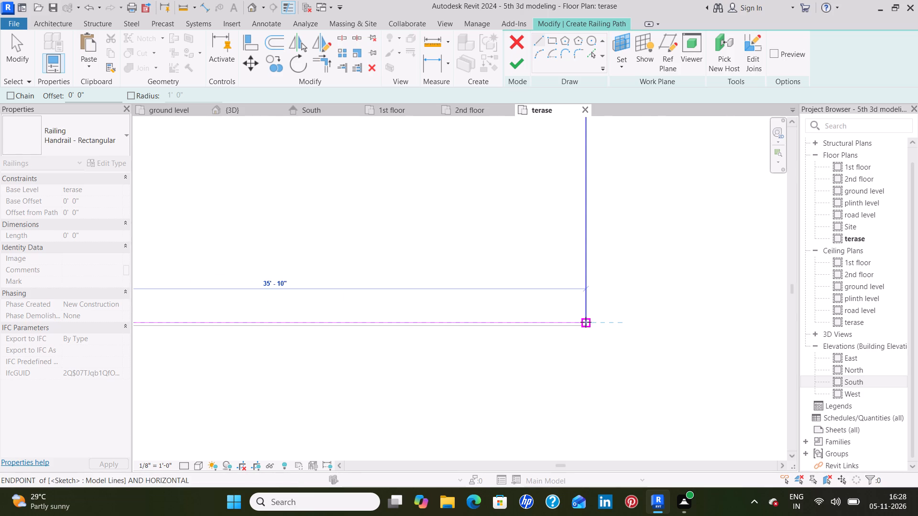
key(Escape)
key(Escape)
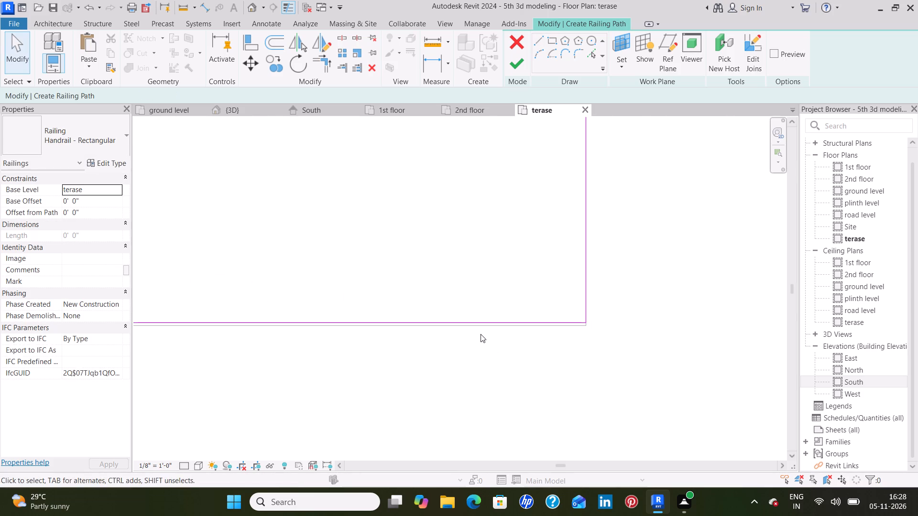
Nudge the south railing path line outward until it lies on the terase floor's south edge.
click(480, 322)
scroll(573, 330, up, 4)
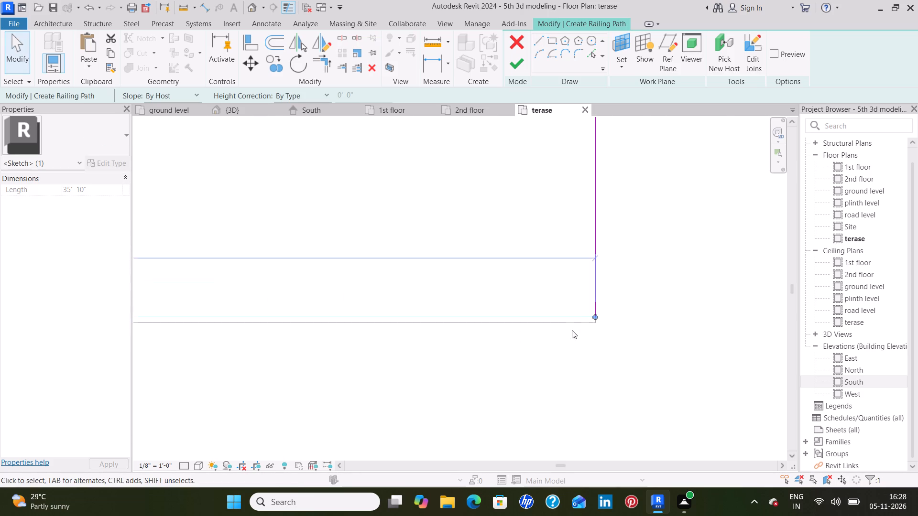
scroll(571, 330, up, 11)
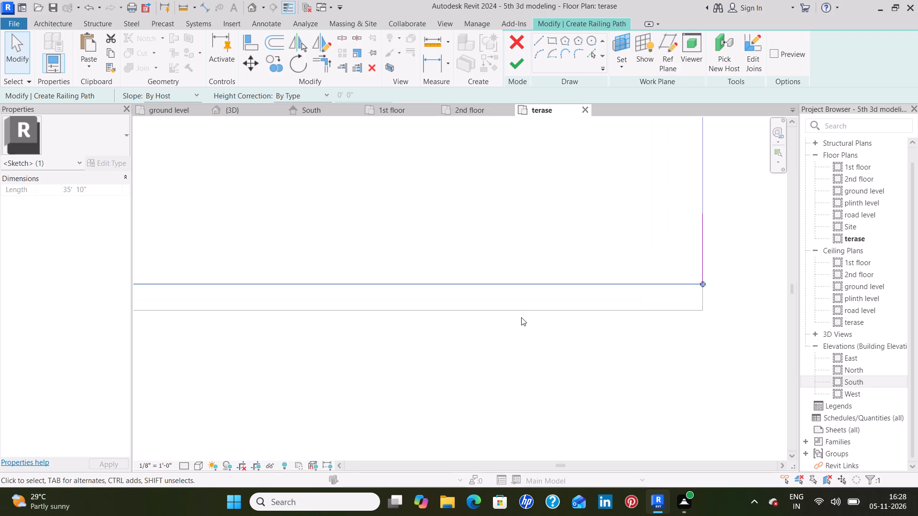
key(Down)
key(Down)
key(Down)
key(Down)
key(Down)
key(Down)
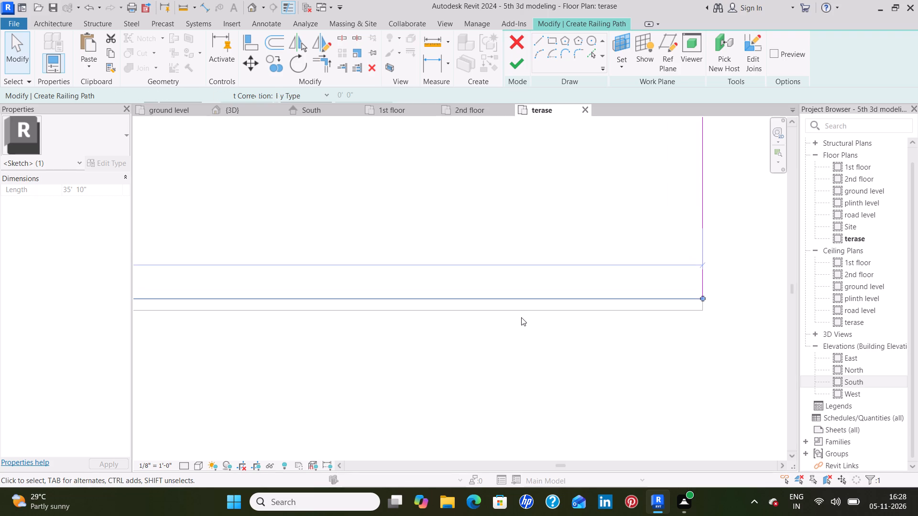
key(Down)
key(Down)
key(Down)
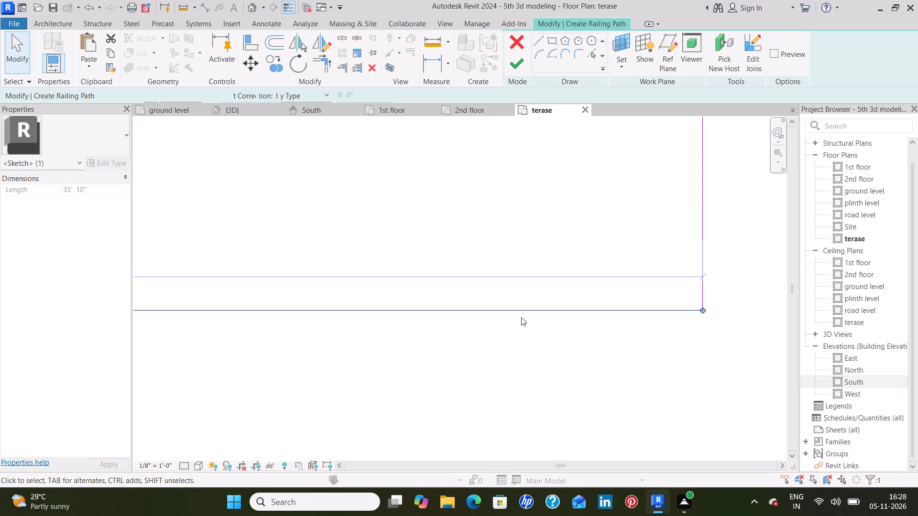
click(403, 259)
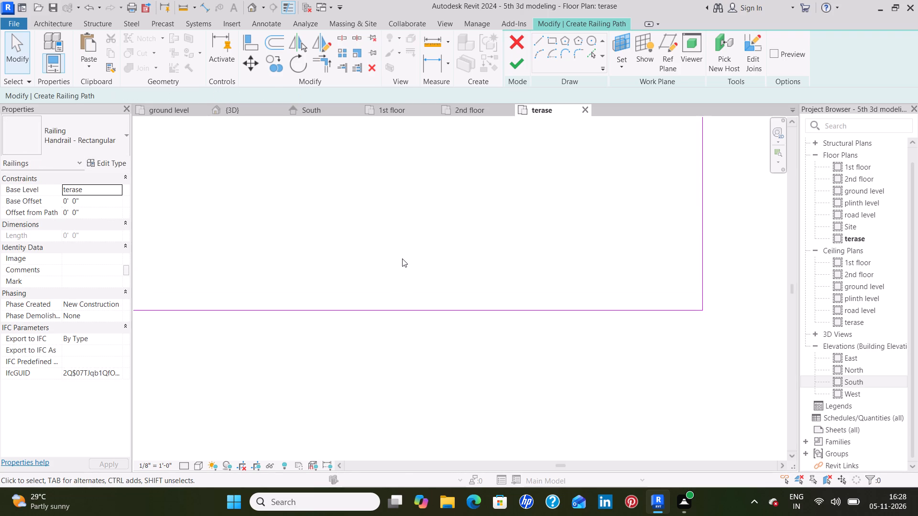
Nudge the west railing path line onto the terase floor's west edge and finish the railing.
scroll(401, 258, down, 11)
middle_drag(264, 206, 468, 274)
scroll(482, 274, down, 9)
middle_drag(347, 217, 629, 290)
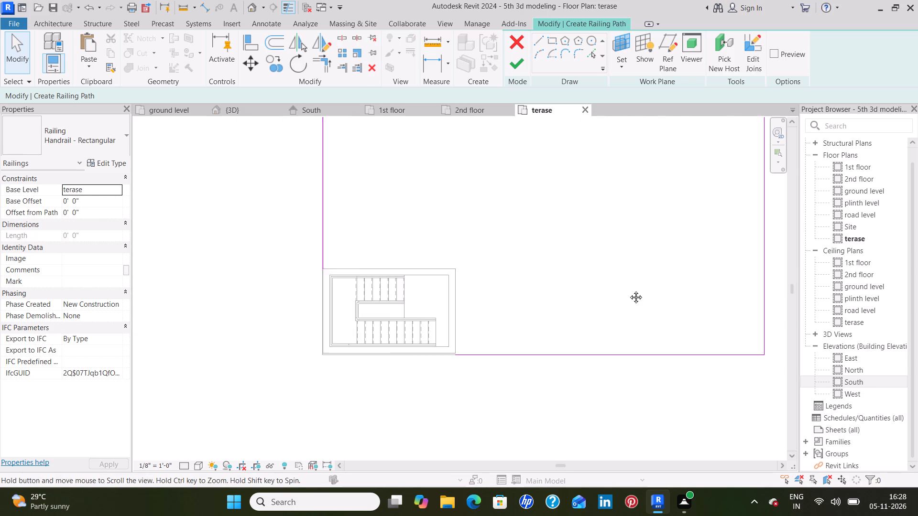
middle_drag(629, 290, 649, 293)
scroll(351, 219, up, 13)
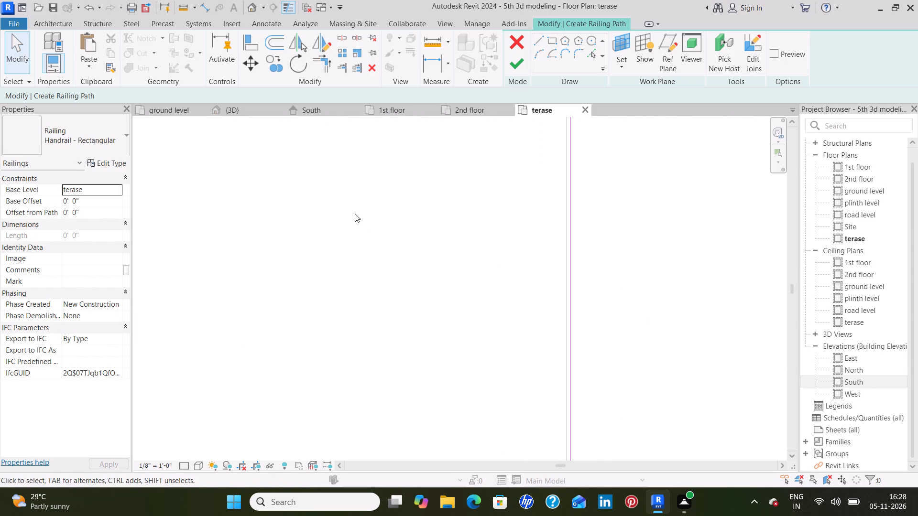
click(568, 235)
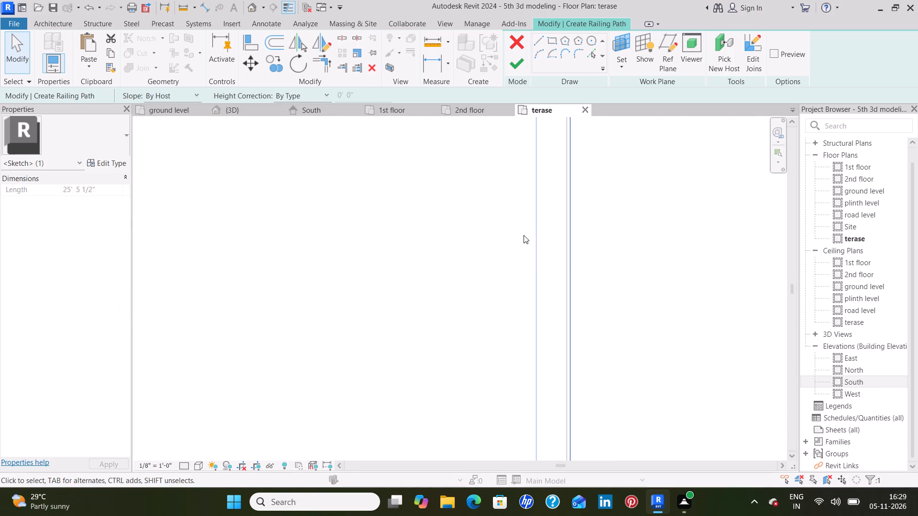
key(Left)
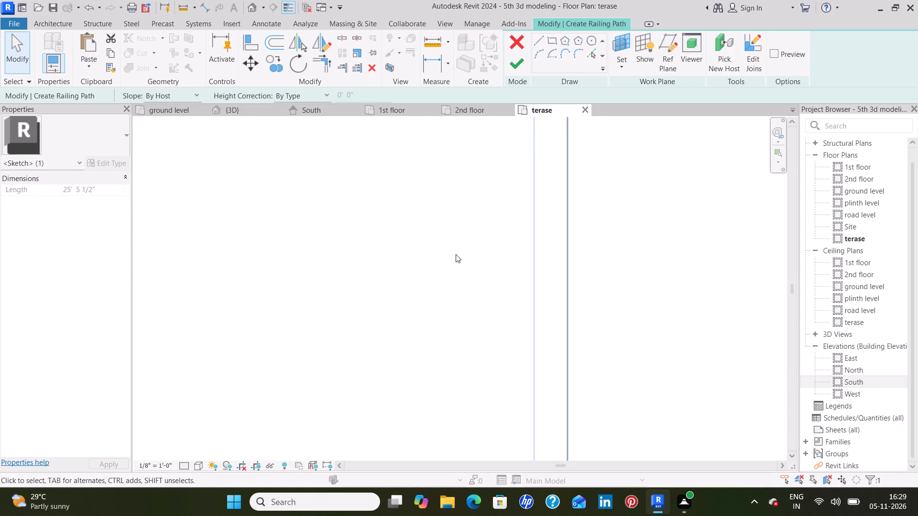
key(Left)
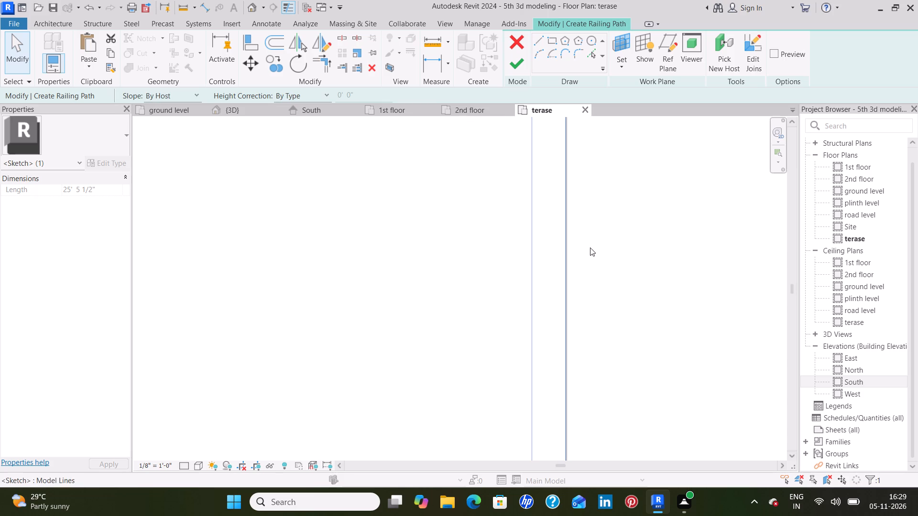
scroll(590, 248, up, 15)
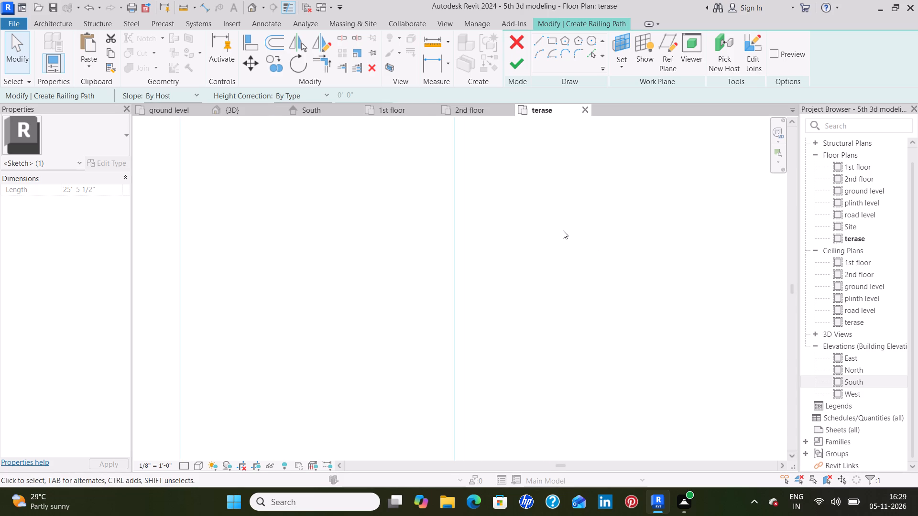
key(Right)
key(Right)
key(Right)
key(Right)
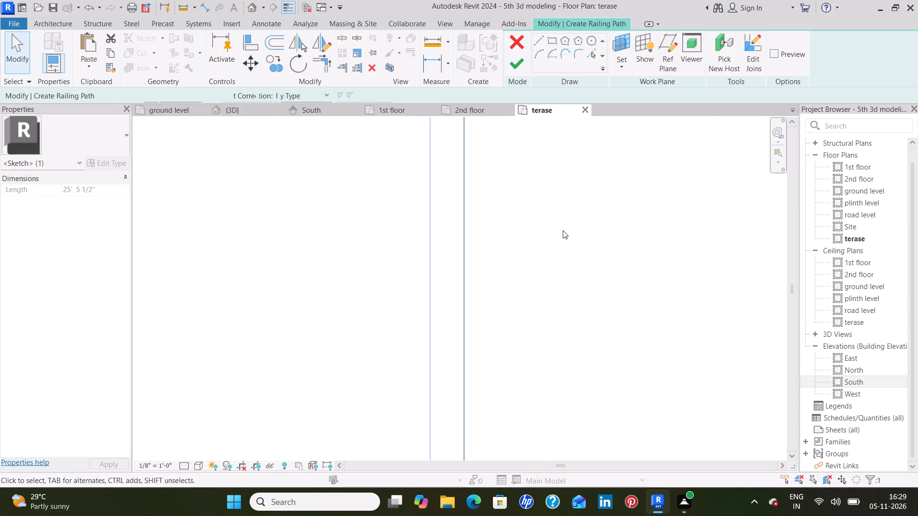
click(558, 231)
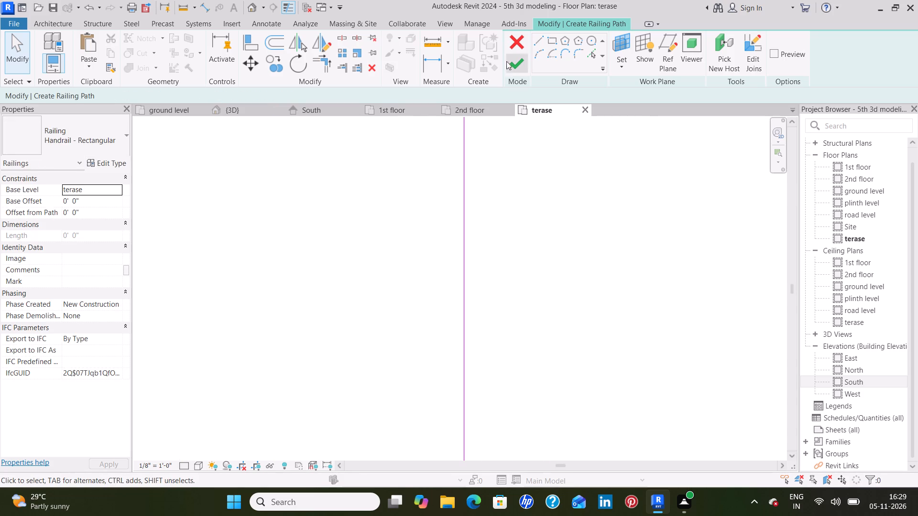
click(515, 66)
scroll(580, 241, down, 5)
scroll(580, 241, down, 20)
scroll(580, 241, down, 3)
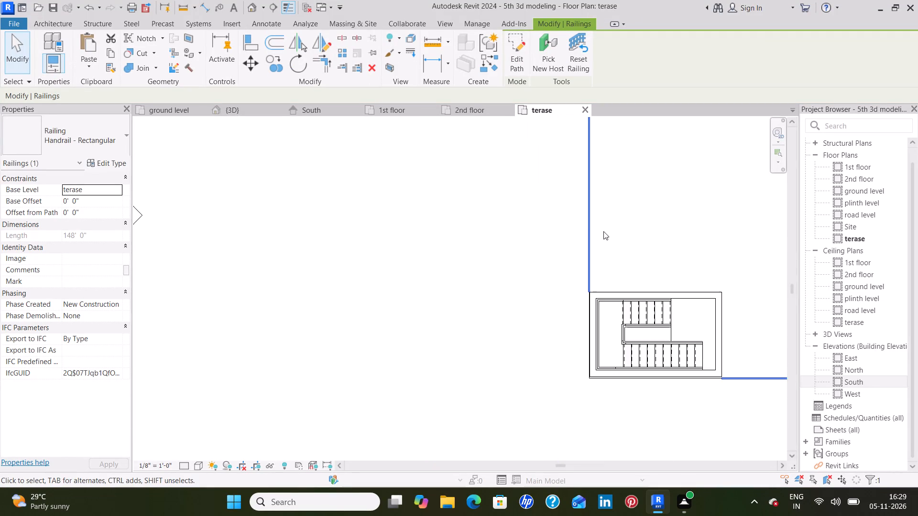
scroll(616, 229, down, 1)
scroll(656, 223, down, 4)
middle_drag(673, 218, 543, 249)
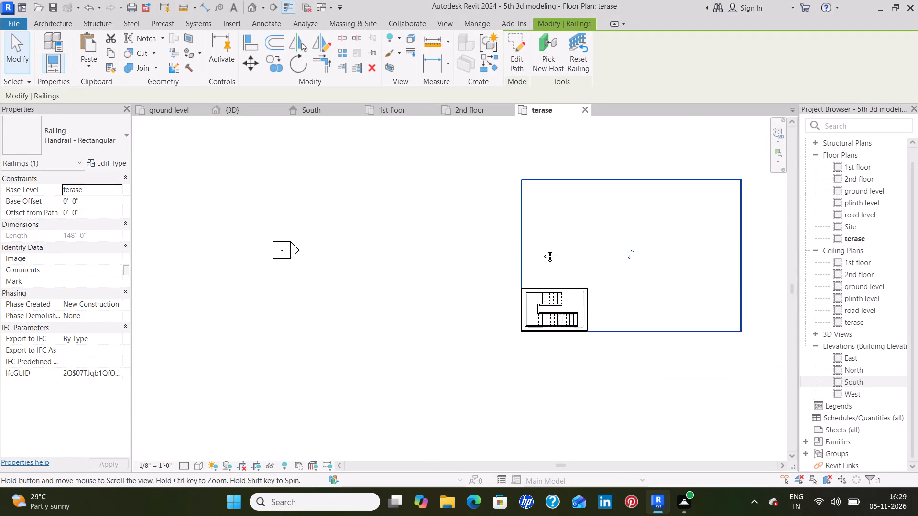
middle_drag(543, 249, 498, 239)
click(393, 213)
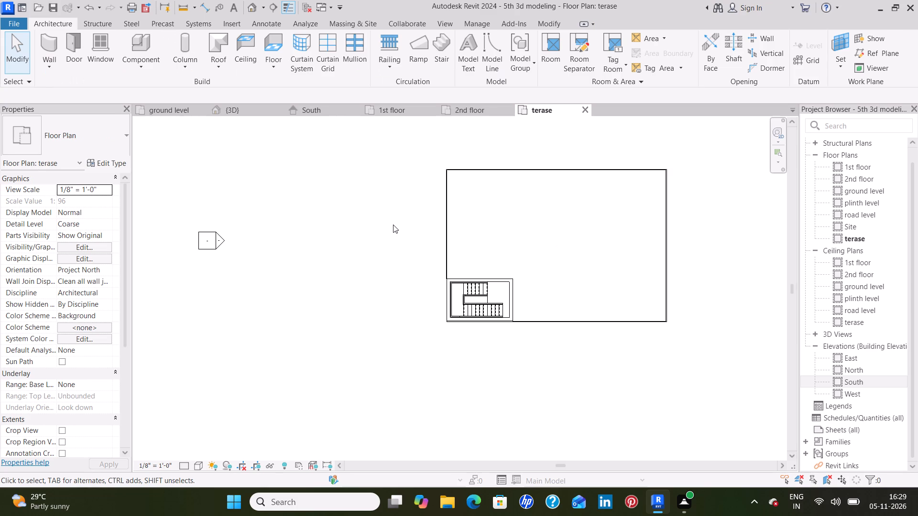
Sketch a 15'-4" by 9'-10" rectangular boundary along the stair enclosure's outer wall faces for a Generic - 12" floor offset 9'-0" above terase.
click(278, 47)
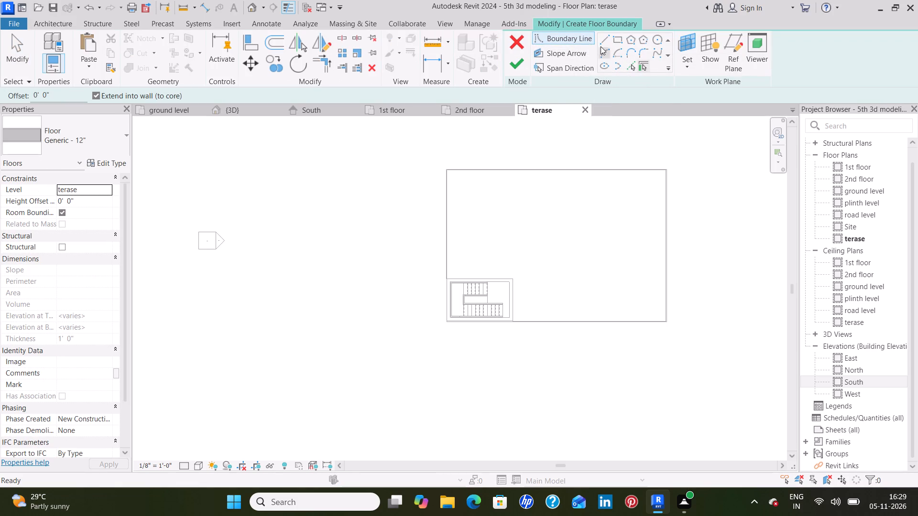
click(620, 39)
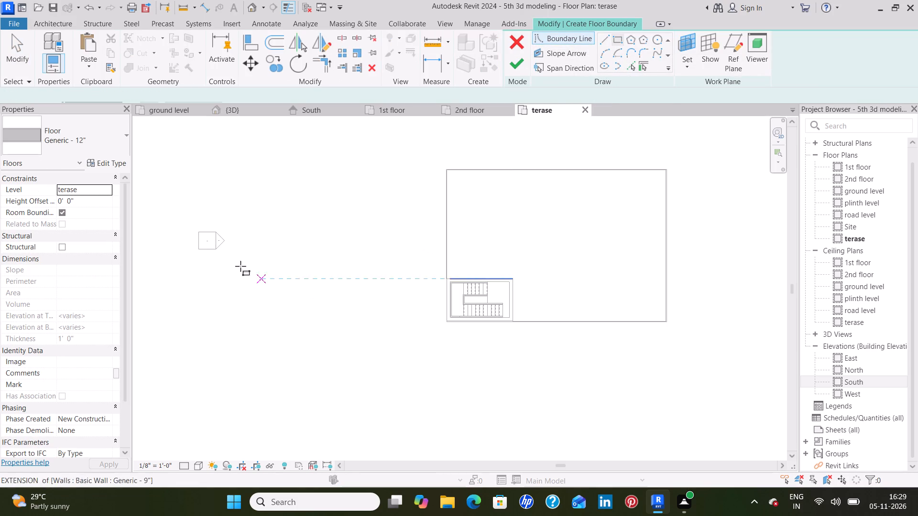
click(87, 201)
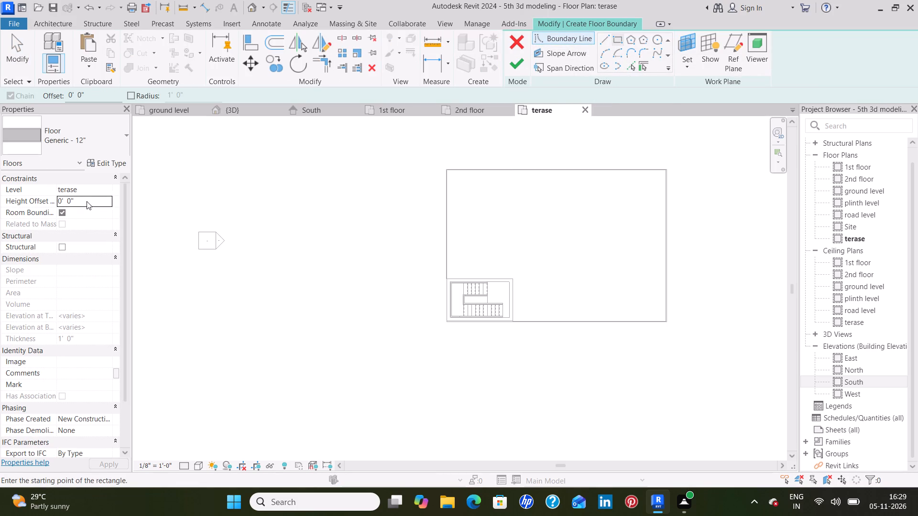
key(BackSpace)
key(BackSpace)
text(9')
key(Return)
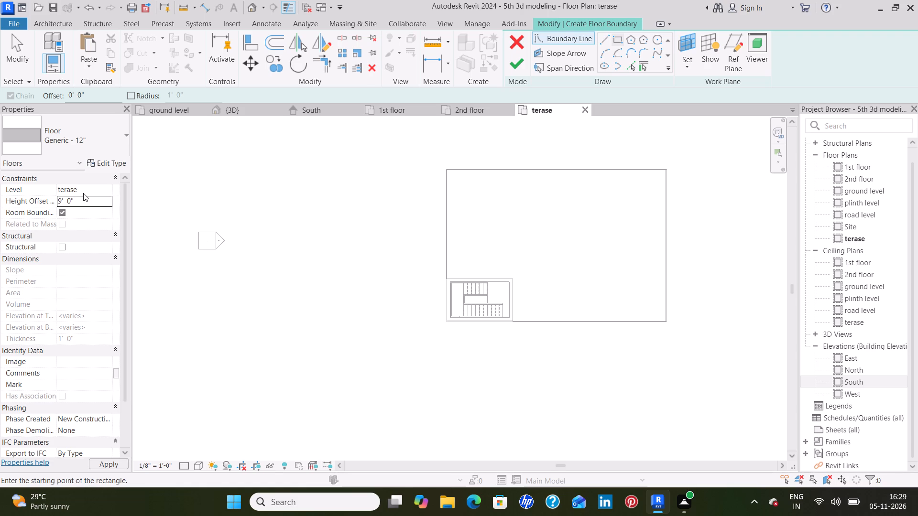
click(114, 461)
scroll(459, 315, up, 8)
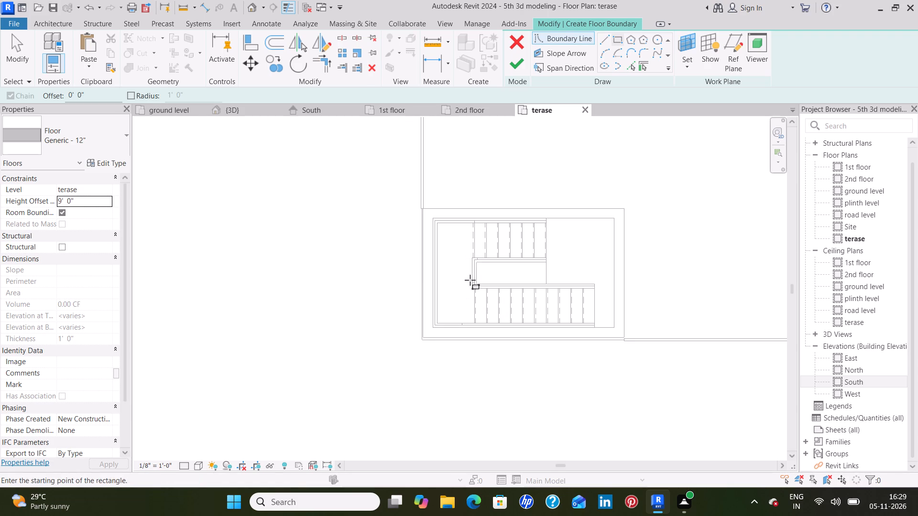
middle_drag(481, 263, 380, 306)
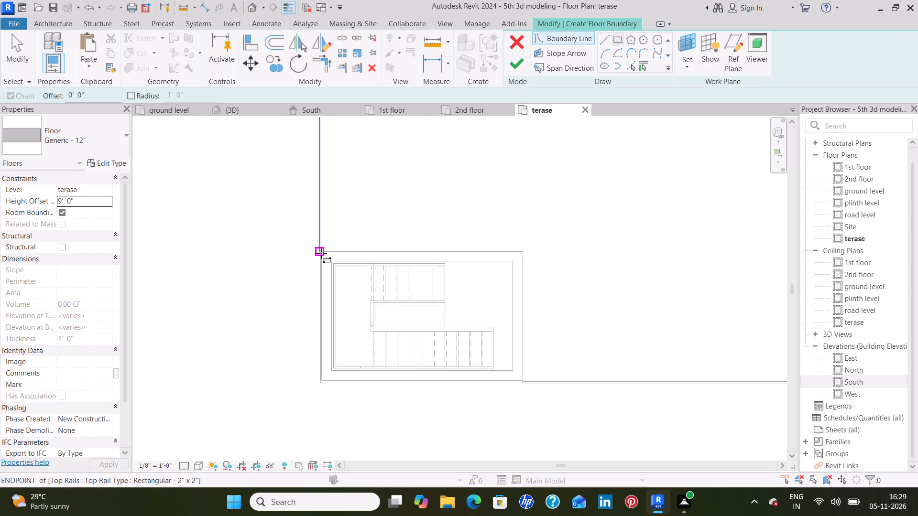
scroll(321, 252, up, 9)
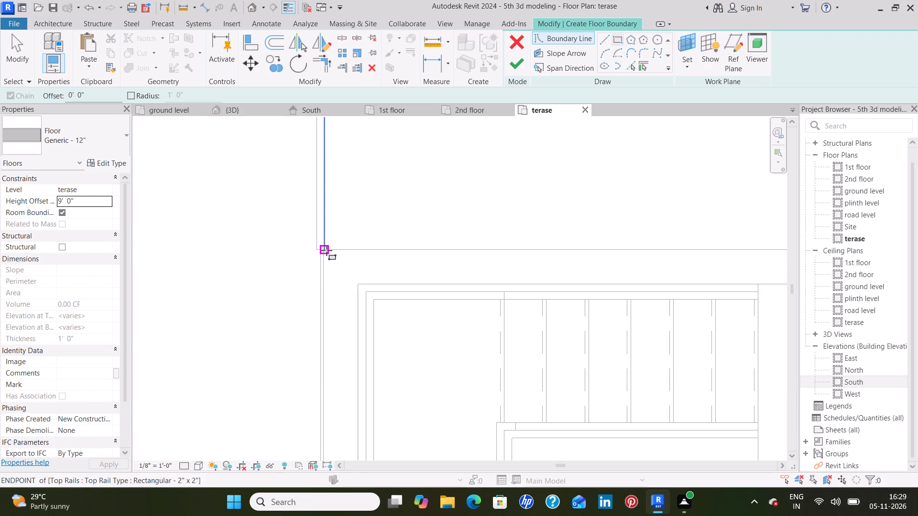
scroll(375, 338, down, 5)
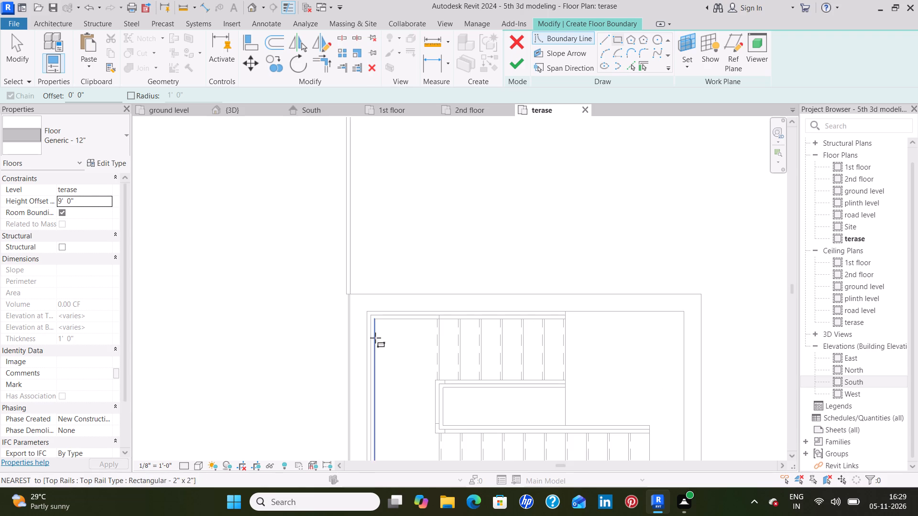
middle_drag(432, 306, 486, 158)
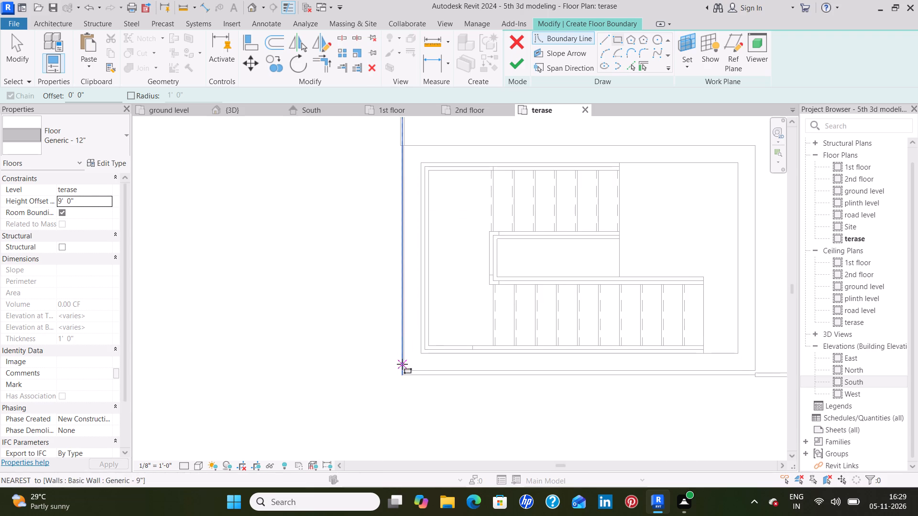
click(404, 370)
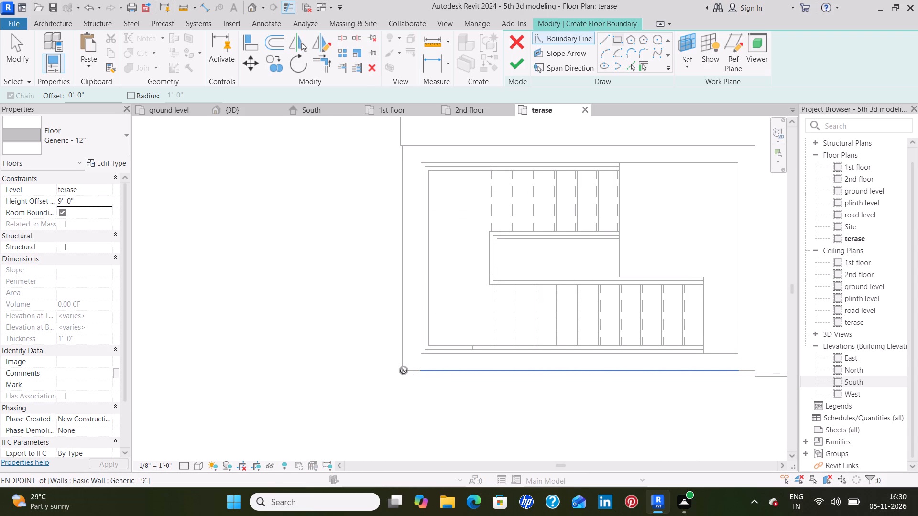
click(756, 144)
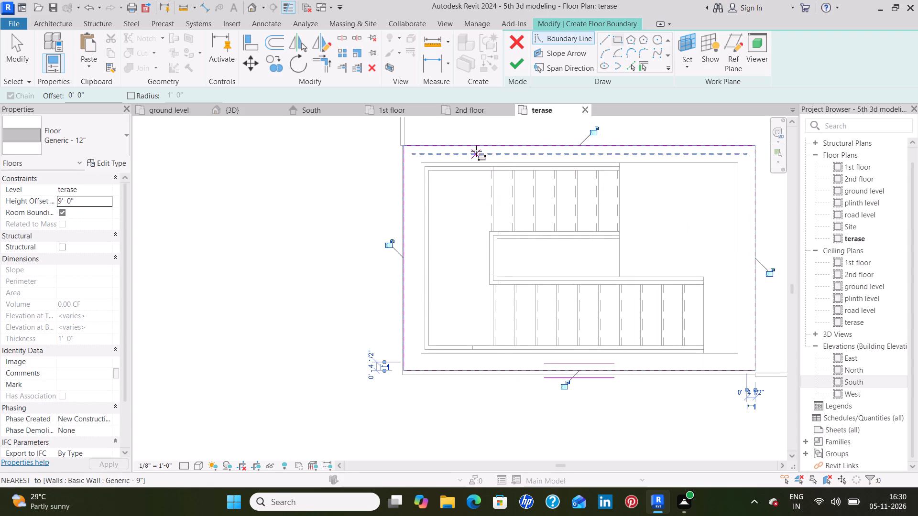
Move the floor sketch's north boundary line outward to 2'-0" from the stair enclosure's north wall centreline.
key(Escape)
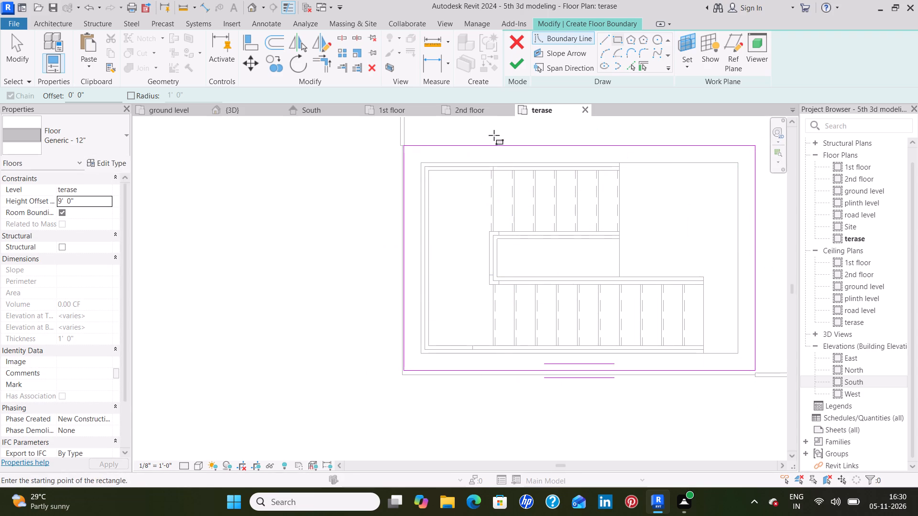
key(Escape)
middle_drag(497, 135, 356, 231)
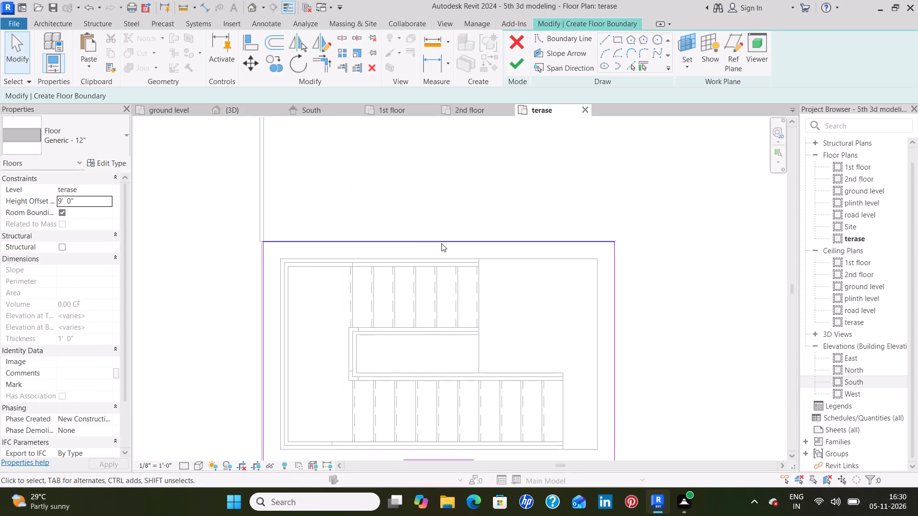
click(454, 241)
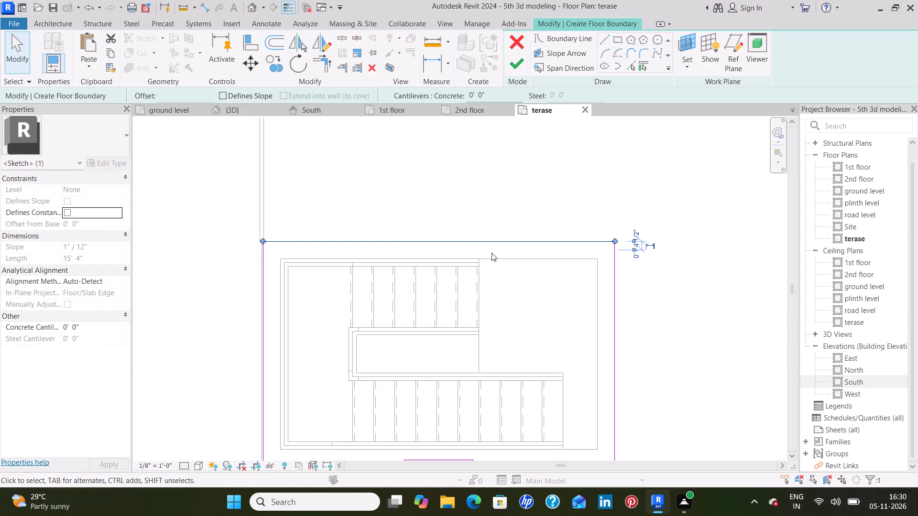
click(634, 258)
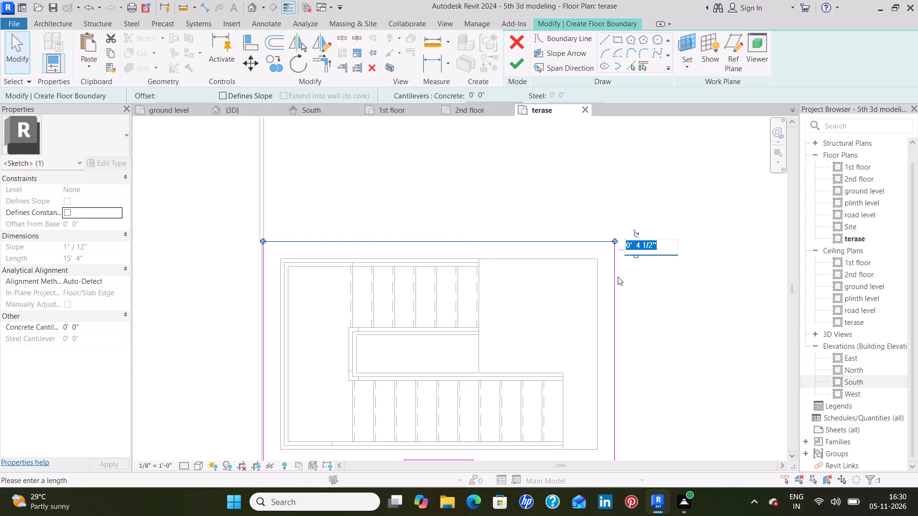
key(BackSpace)
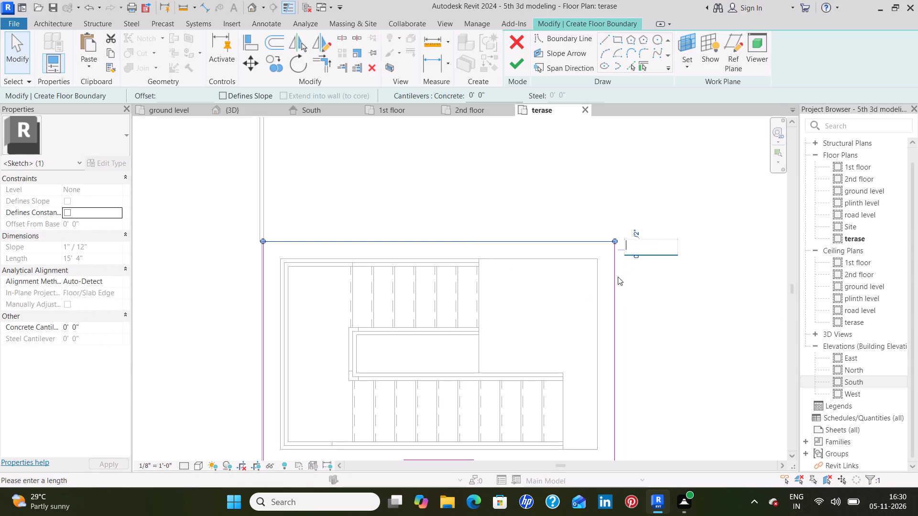
text(2')
key(Return)
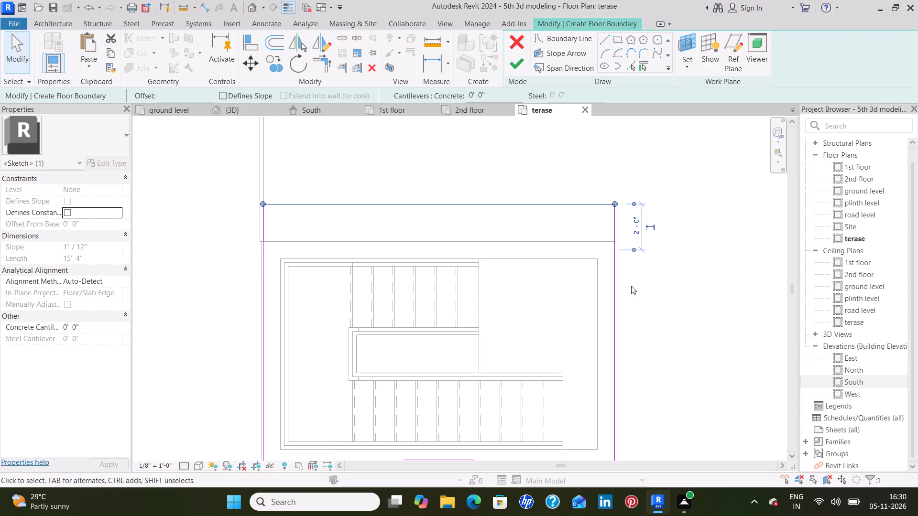
click(658, 300)
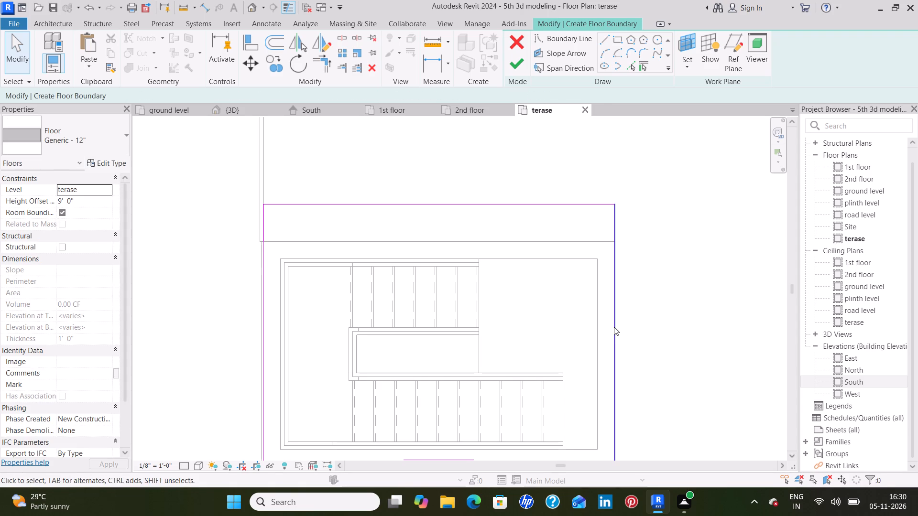
Move the floor sketch's east boundary line outward to 2'-0" from the stair enclosure's east wall centreline.
click(614, 327)
scroll(659, 313, down, 5)
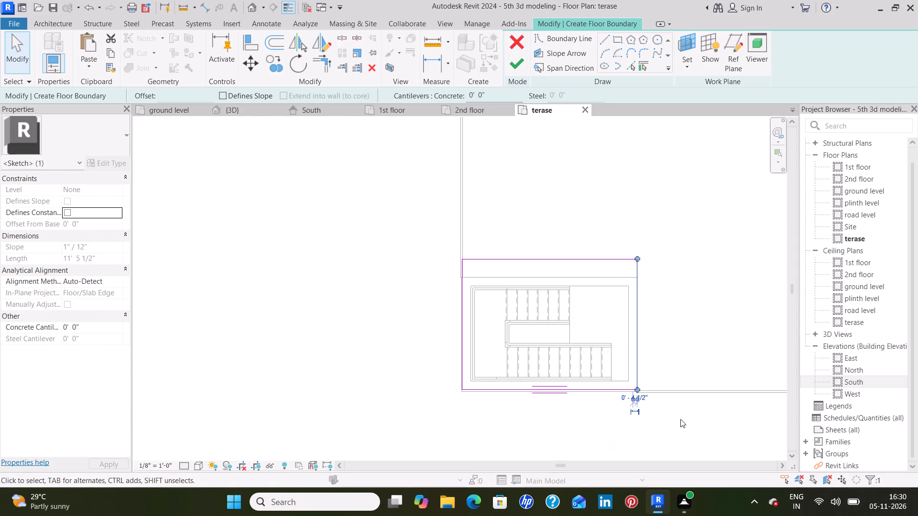
middle_drag(679, 430, 640, 295)
scroll(606, 281, up, 8)
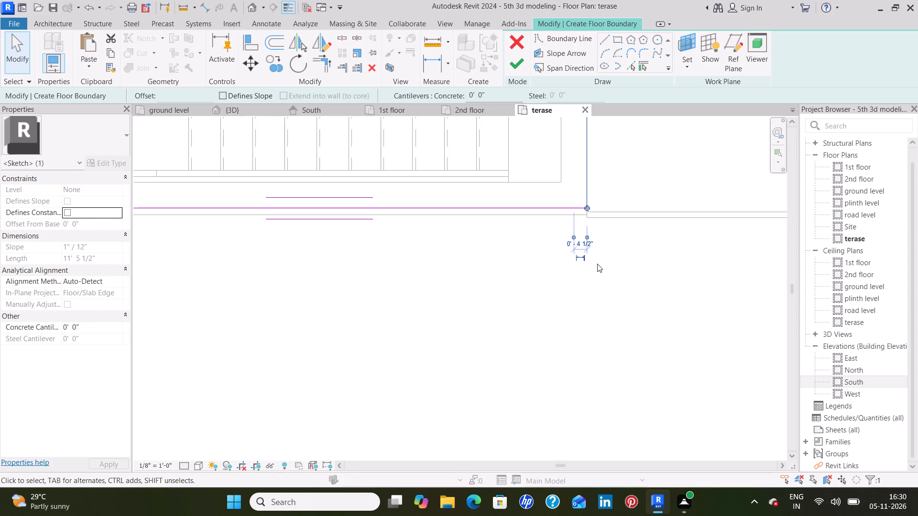
scroll(593, 254, up, 3)
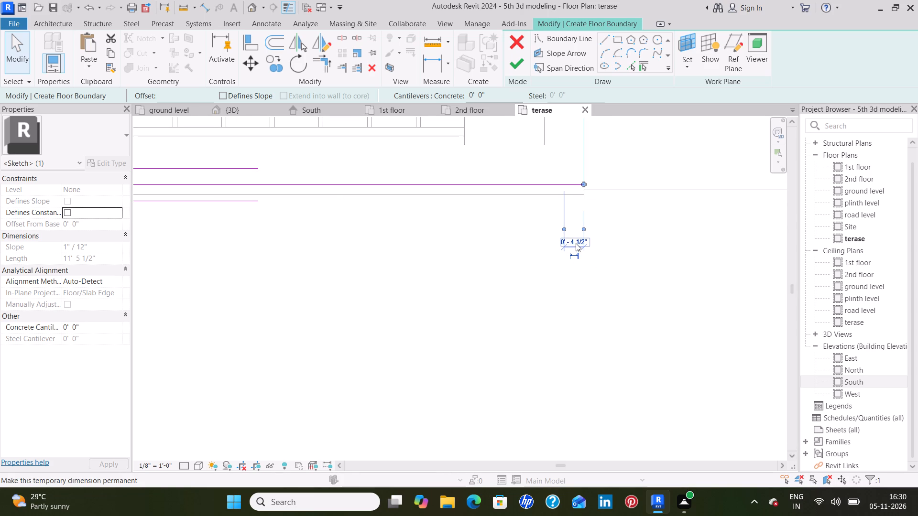
click(576, 243)
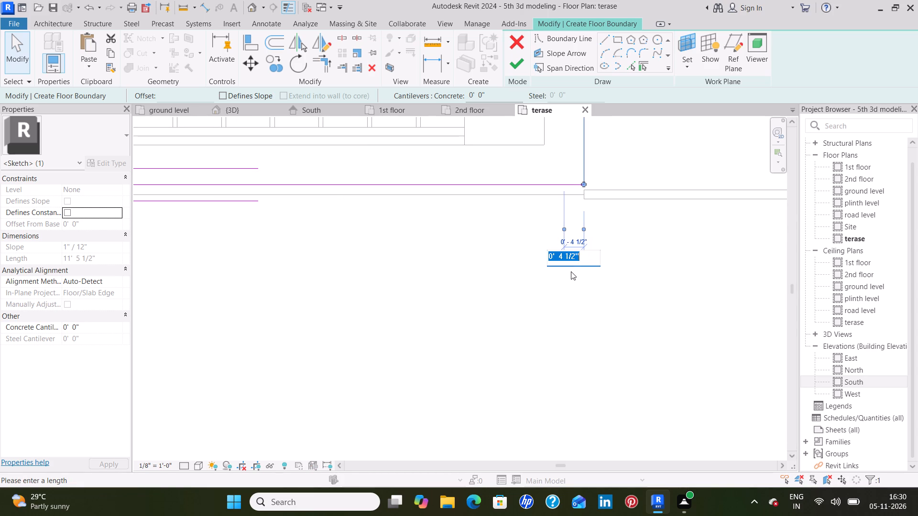
key(BackSpace)
key(2)
key(apostrophe)
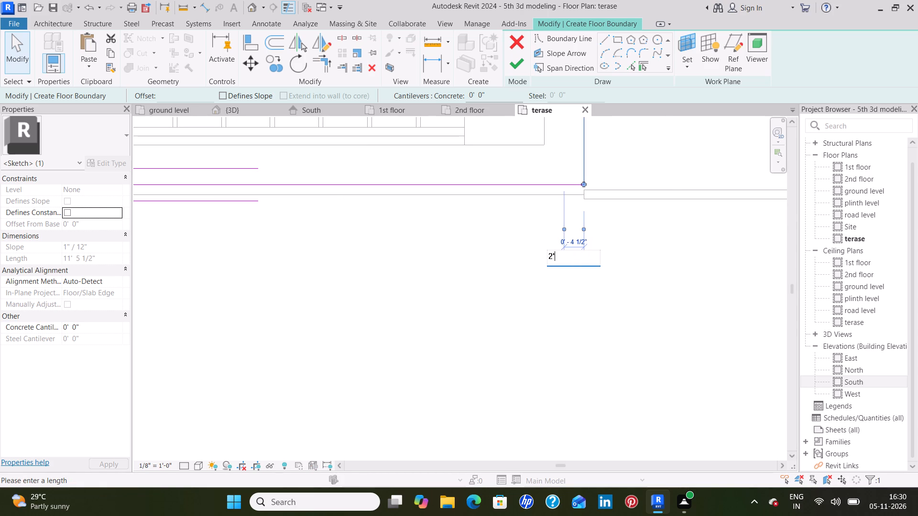
key(Return)
click(485, 238)
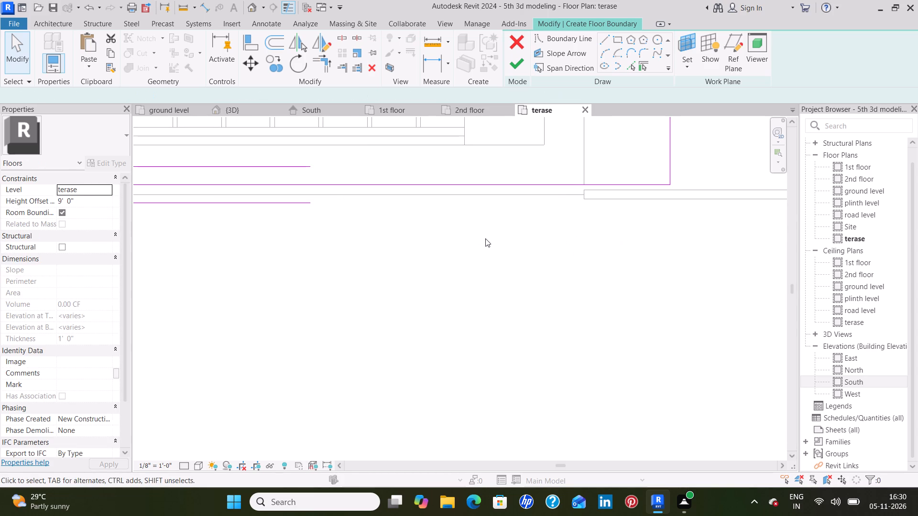
Finish the stair enclosure's roof slab sketch and check the slab in the 3D view.
scroll(663, 138, down, 3)
middle_drag(646, 145, 616, 283)
scroll(616, 282, down, 1)
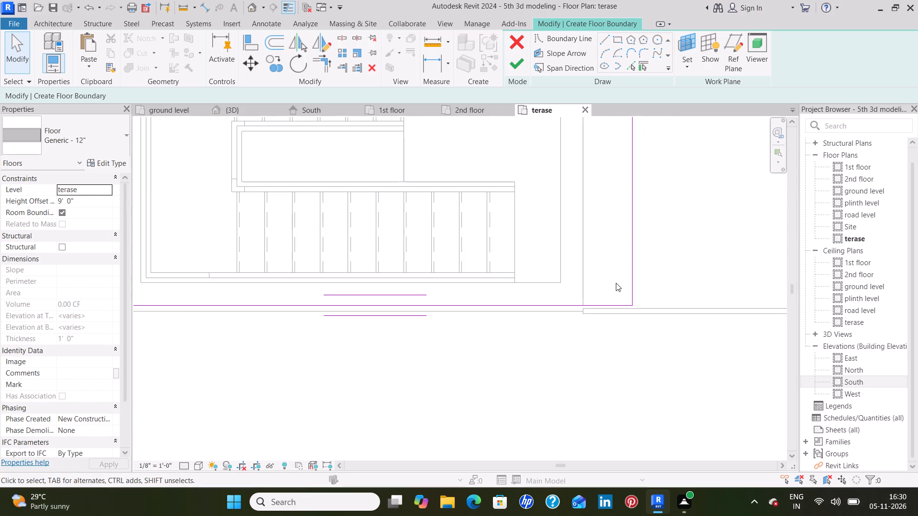
scroll(616, 283, down, 6)
middle_drag(689, 223, 682, 259)
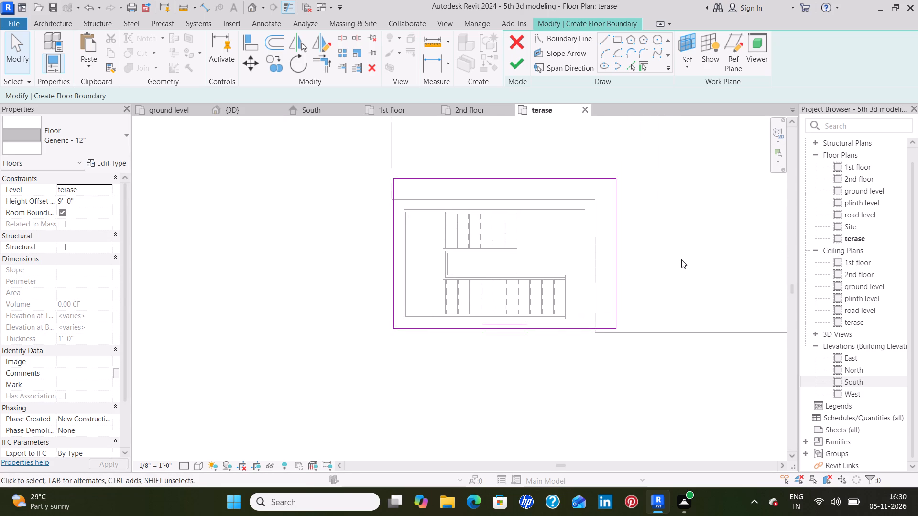
scroll(681, 259, down, 4)
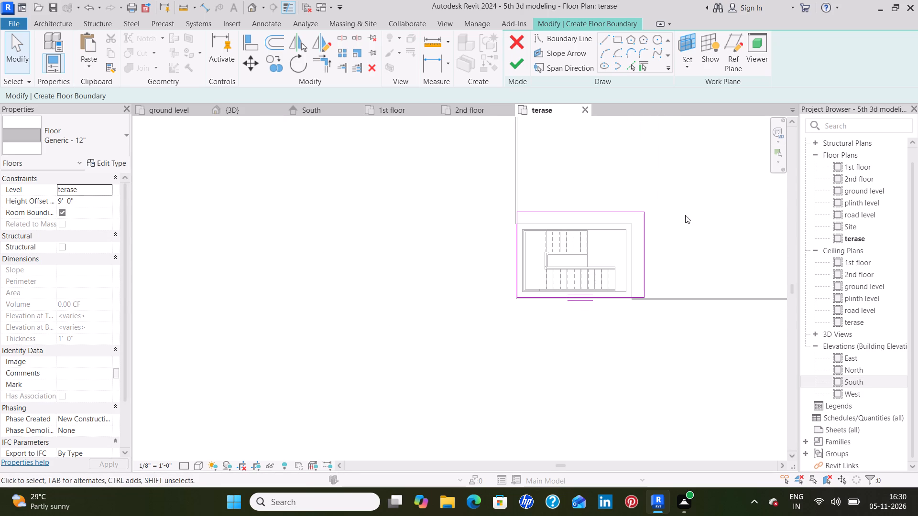
click(518, 67)
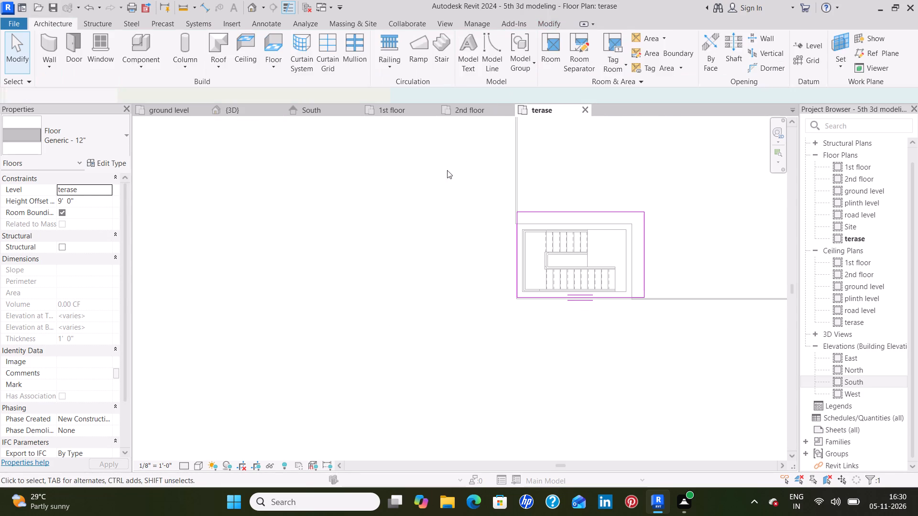
click(418, 210)
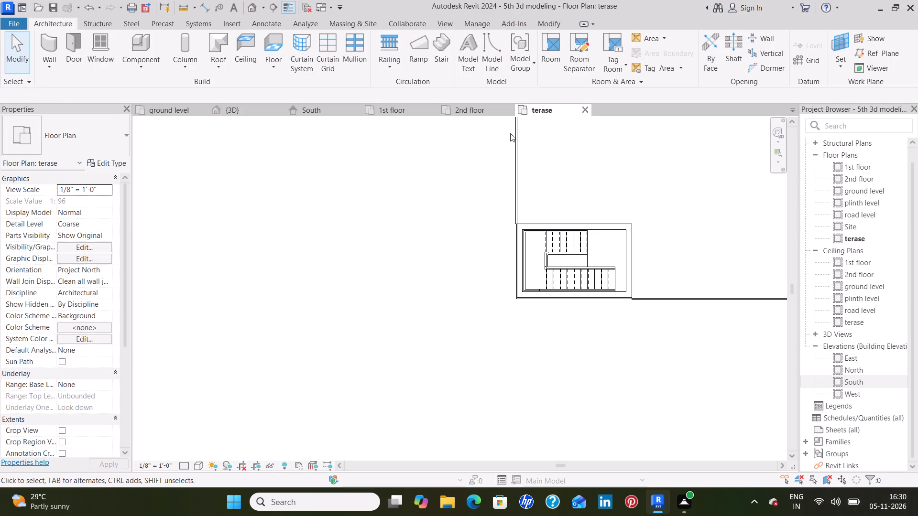
click(267, 112)
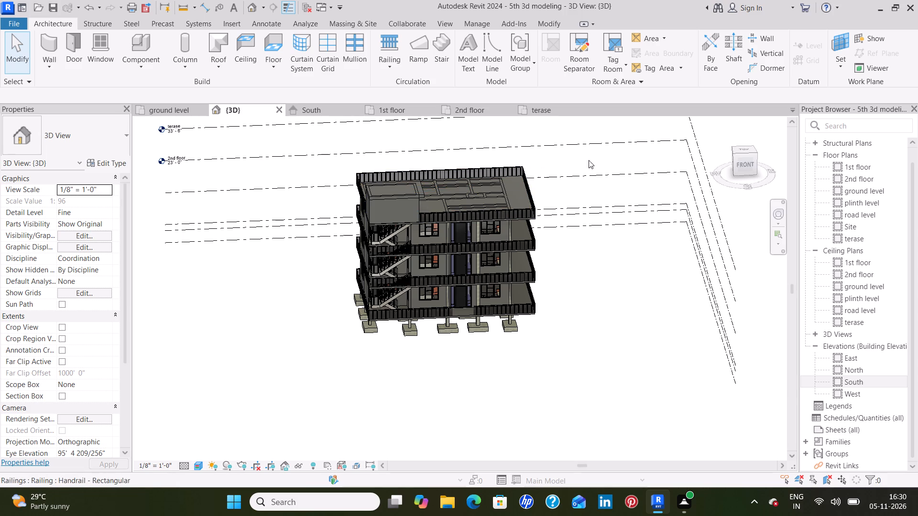
shift+middle_drag(597, 181, 509, 239)
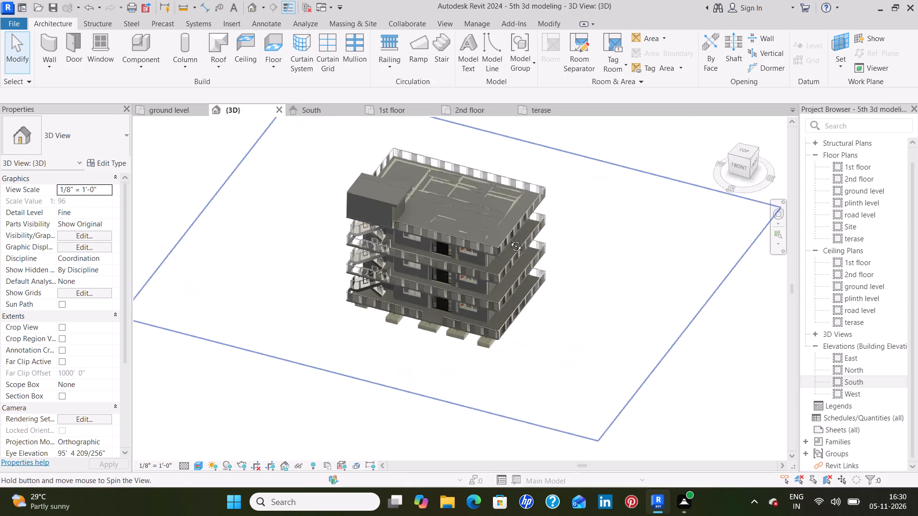
shift+middle_drag(509, 239, 404, 170)
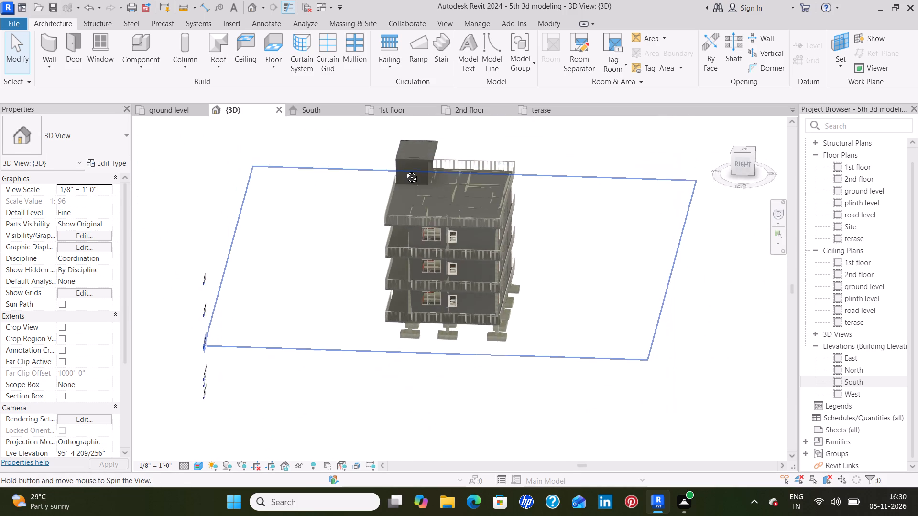
shift+middle_drag(404, 170, 411, 154)
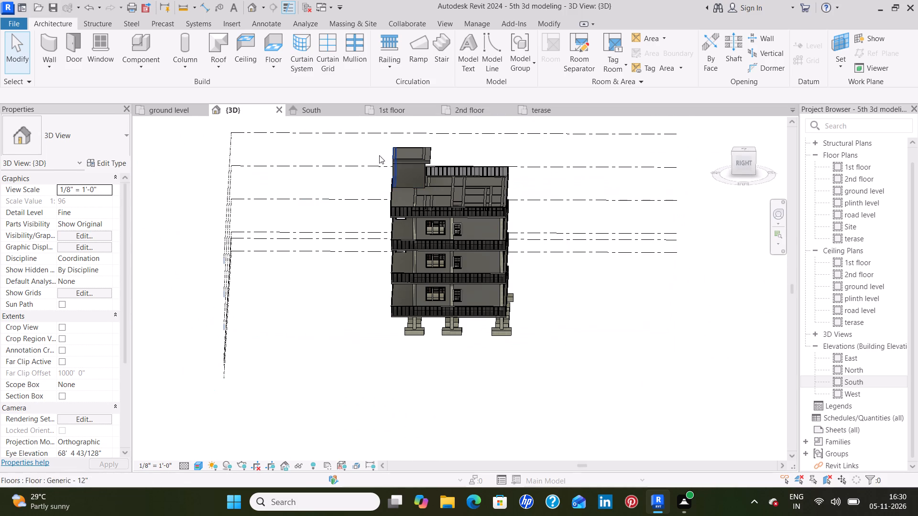
On the terase plan, place an outward-opening Single-Flush 30" x 84" door in the stair enclosure's east wall, about 2'-0" from the south wall centreline.
click(547, 107)
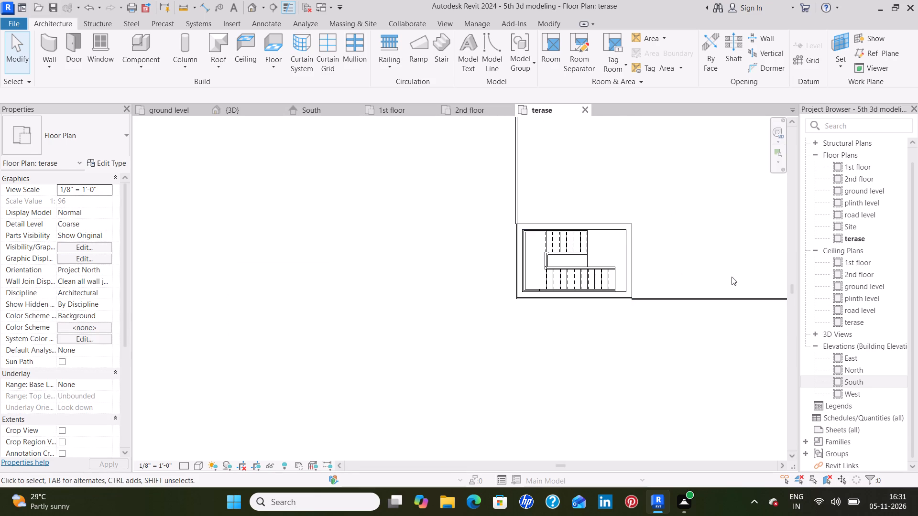
scroll(687, 270, up, 6)
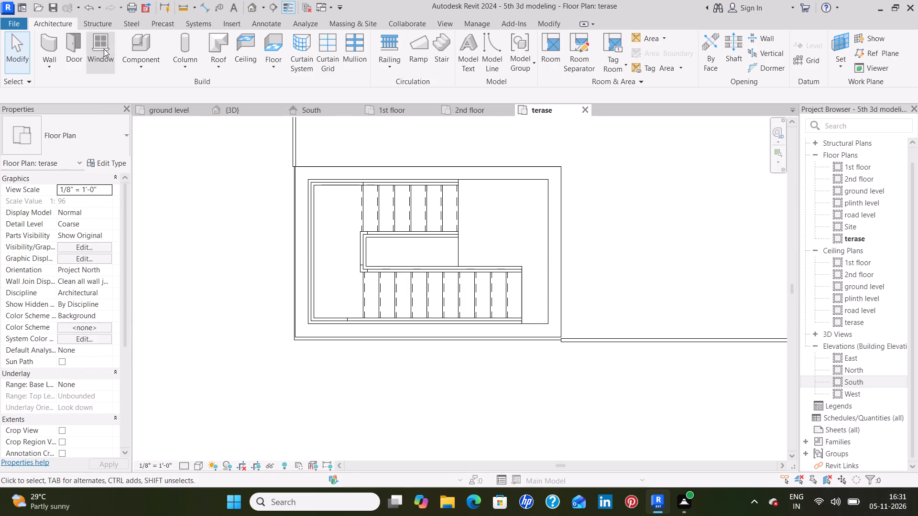
click(81, 46)
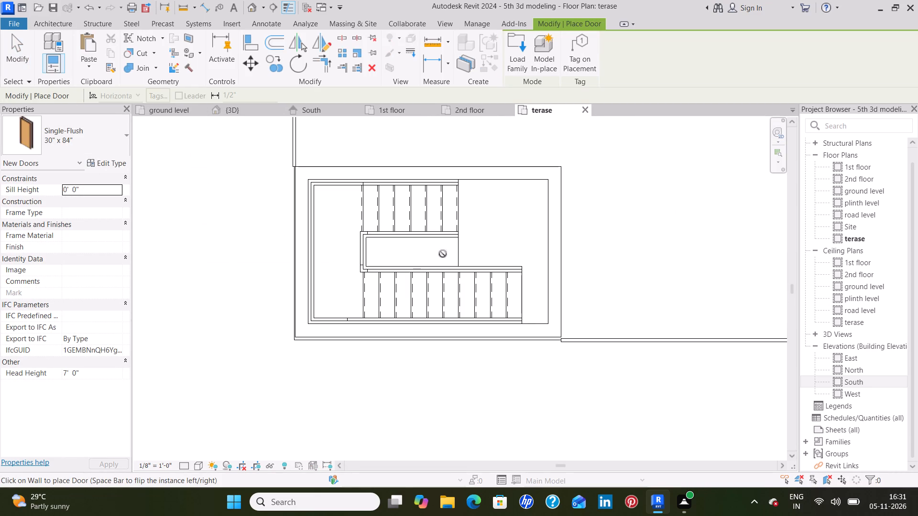
click(559, 297)
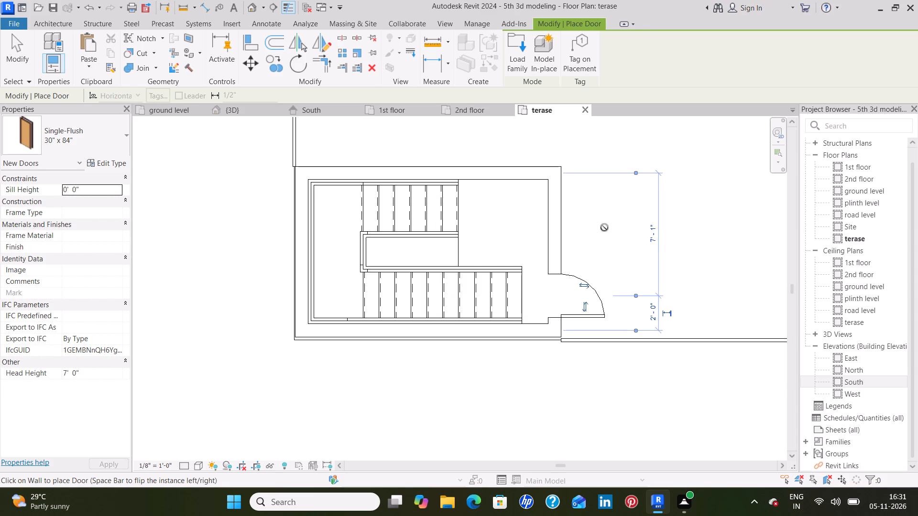
key(Escape)
key(Escape)
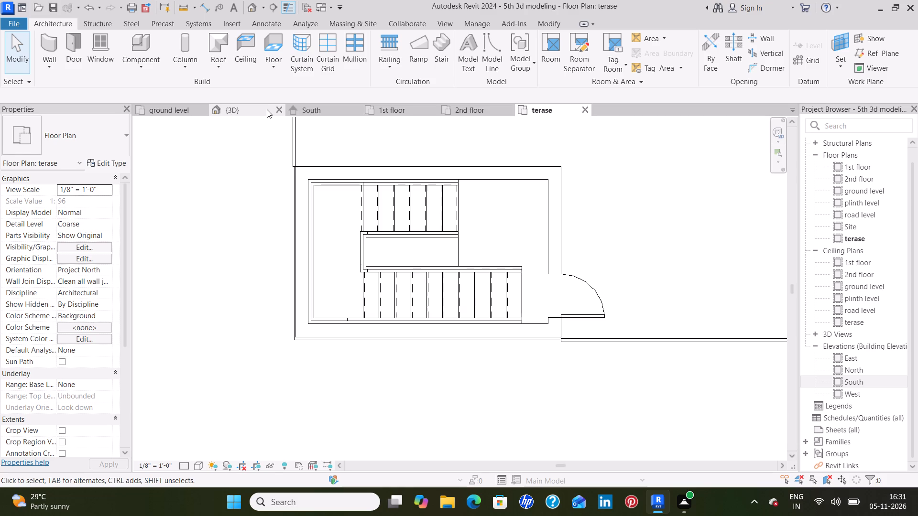
Examine the stair enclosure's door and roof slab and the whole building from several angles in 3D.
click(266, 109)
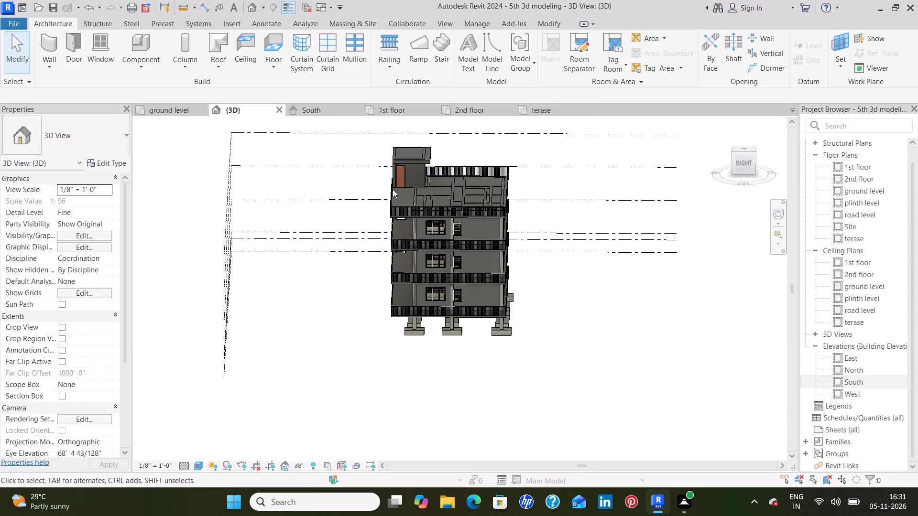
scroll(403, 181, up, 9)
scroll(403, 181, down, 3)
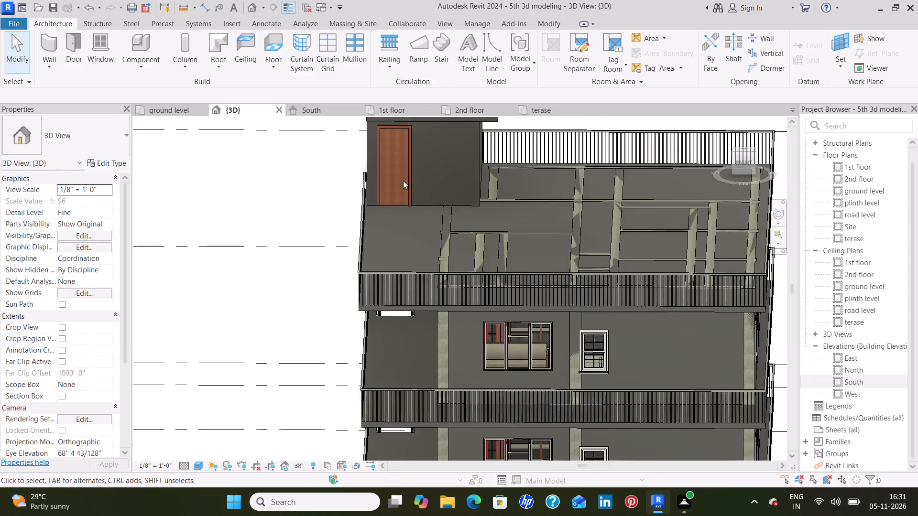
scroll(403, 181, down, 3)
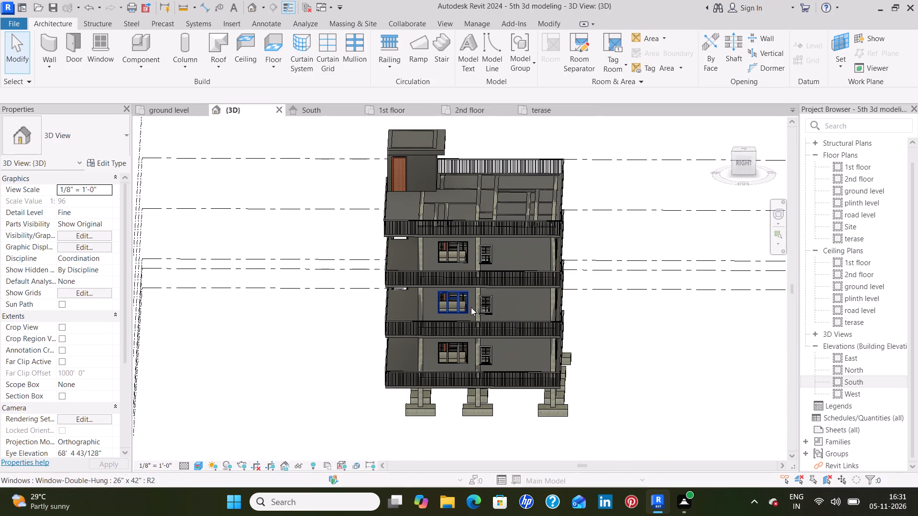
shift+middle_drag(471, 309, 599, 327)
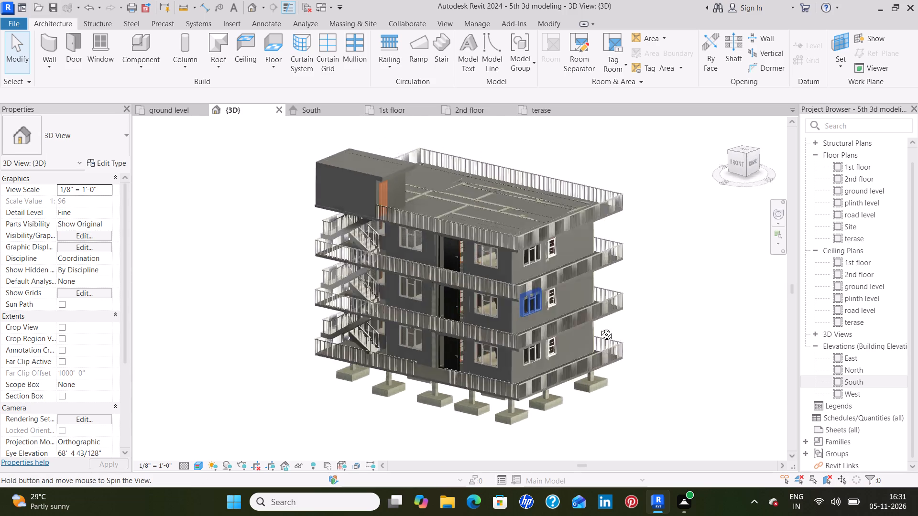
shift+middle_drag(599, 327, 636, 293)
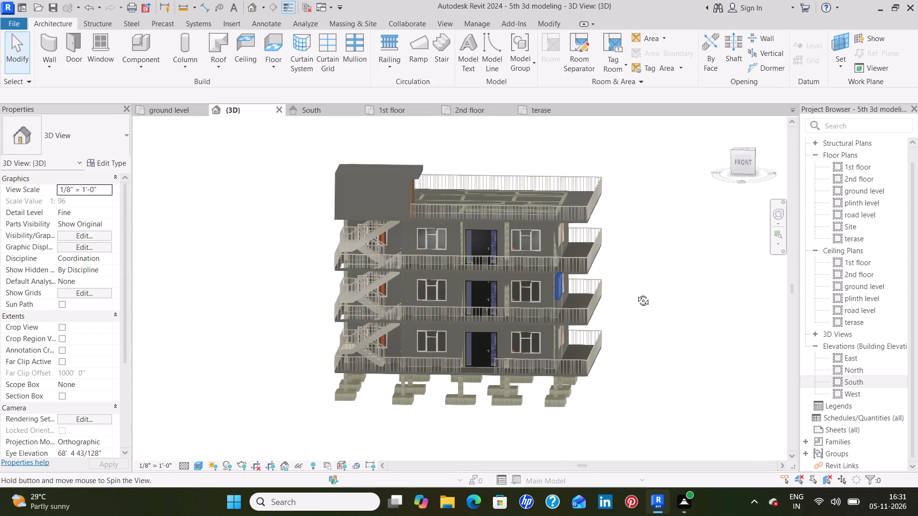
shift+middle_drag(636, 293, 586, 359)
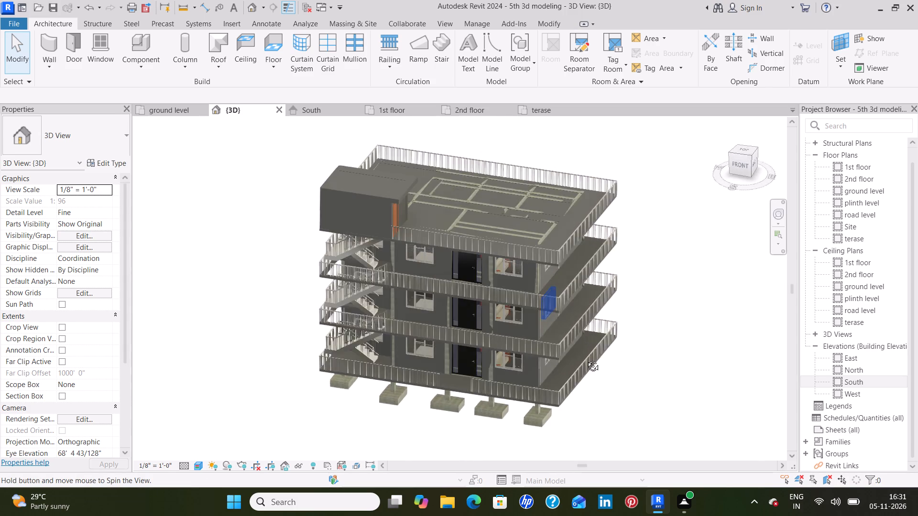
shift+middle_drag(586, 359, 663, 290)
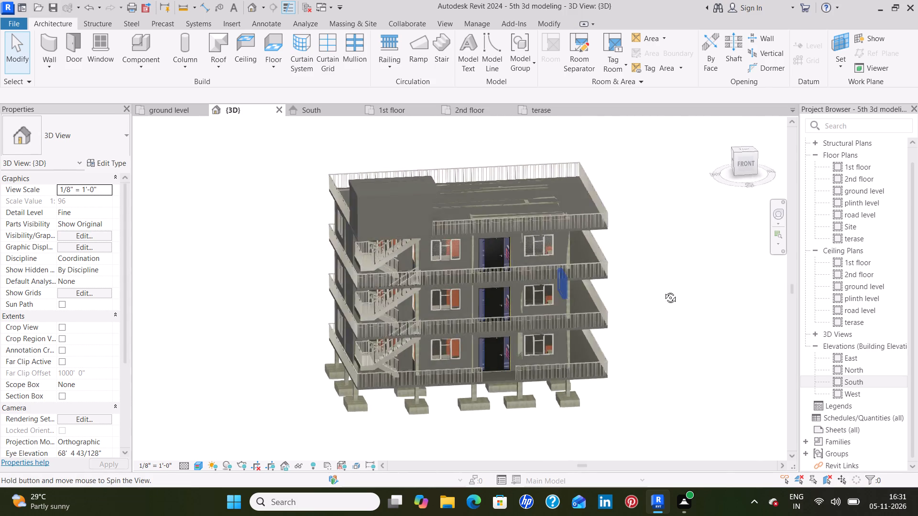
shift+middle_drag(663, 290, 645, 315)
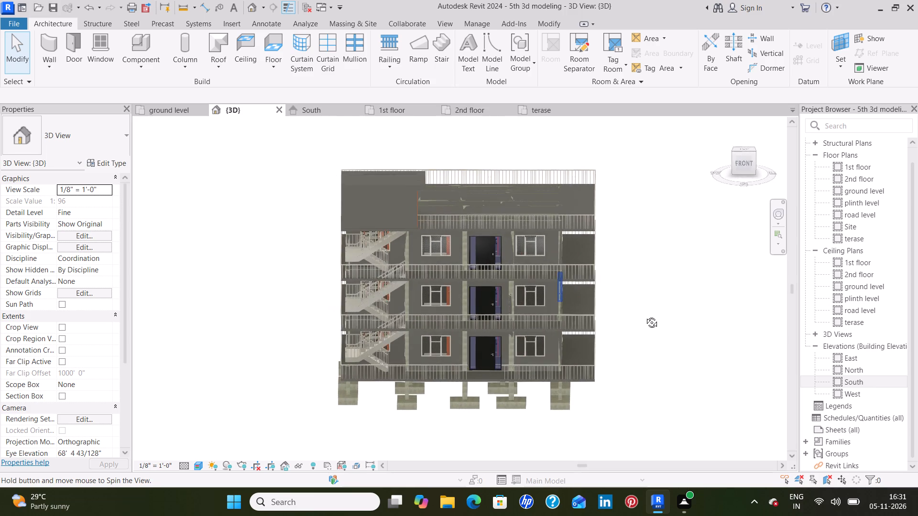
Inspect the lower-storey stairs and front facade up close, and review the whole building from front, corner and raised angles in 3D.
shift+middle_drag(645, 315, 638, 319)
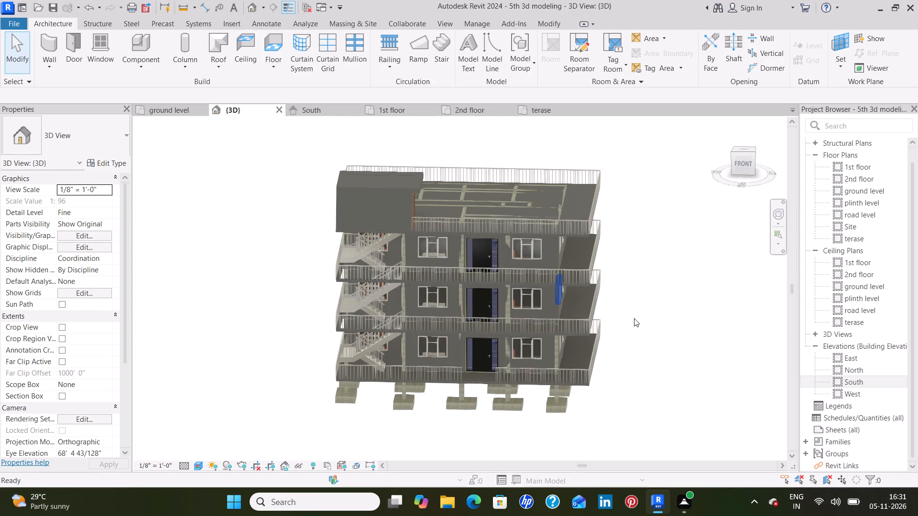
scroll(372, 365, up, 7)
scroll(358, 360, down, 2)
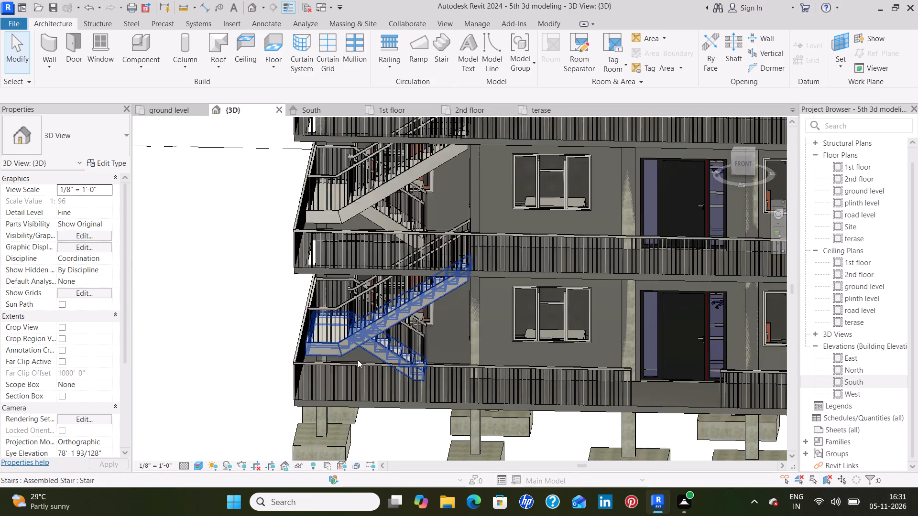
scroll(358, 360, down, 5)
shift+middle_drag(695, 297, 696, 269)
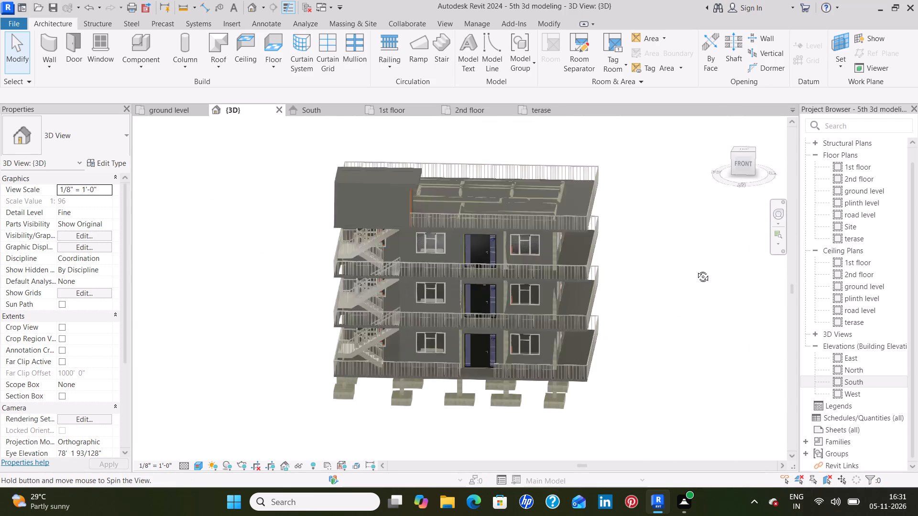
shift+middle_drag(696, 269, 649, 222)
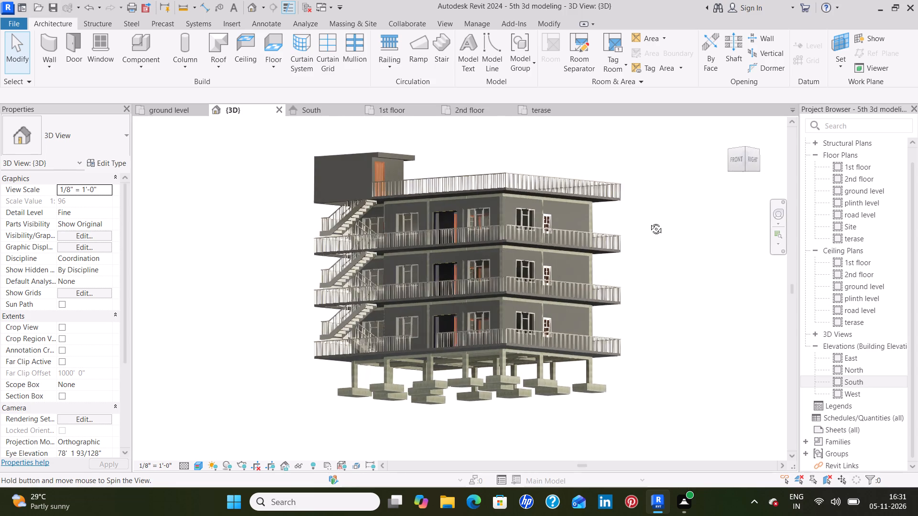
shift+middle_drag(649, 222, 606, 340)
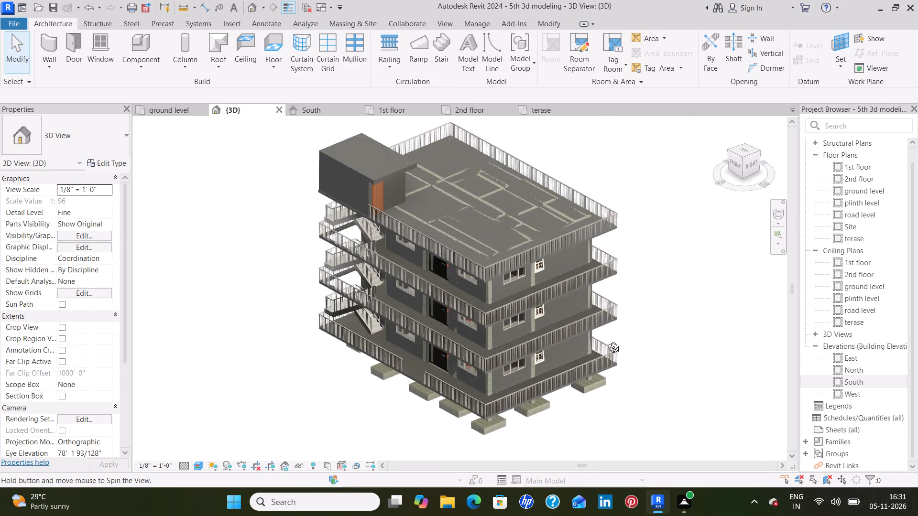
shift+middle_drag(606, 340, 665, 301)
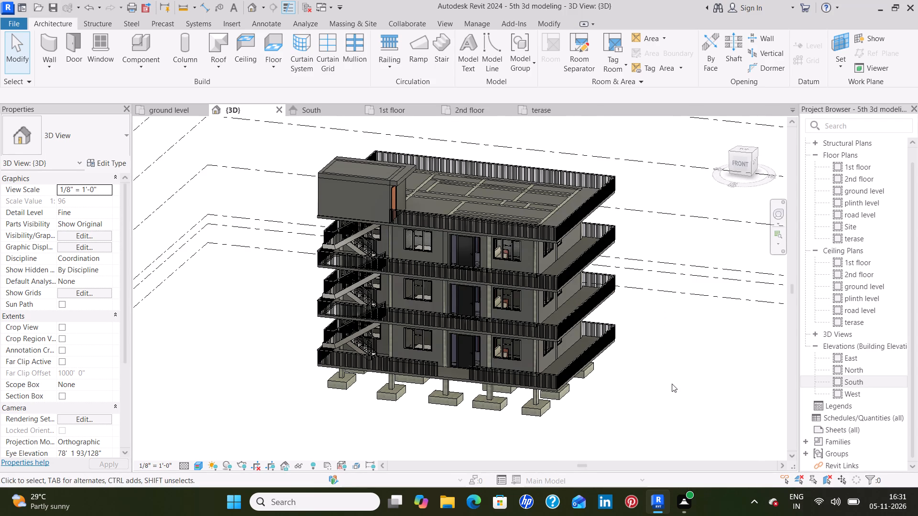
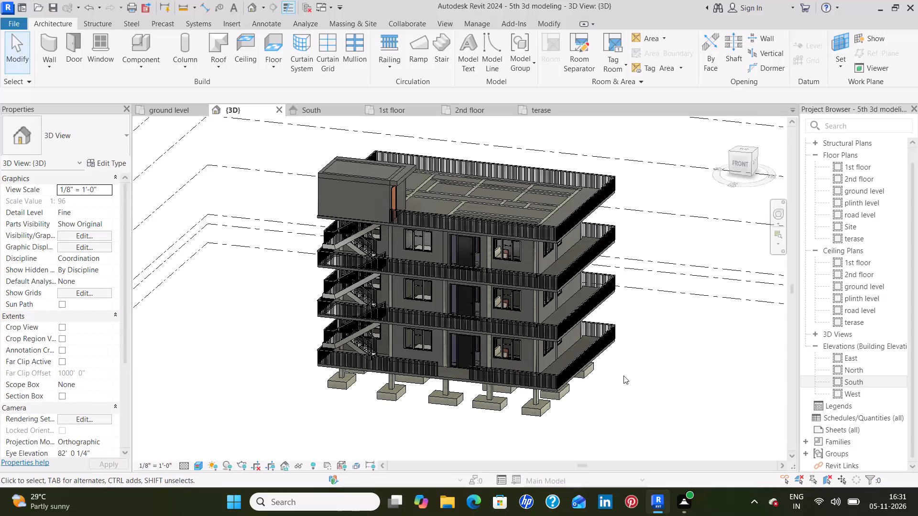
Examine the South and East elevations, checking the ground-level slab edge and railing against the level lines in the East elevation.
scroll(670, 357, down, 2)
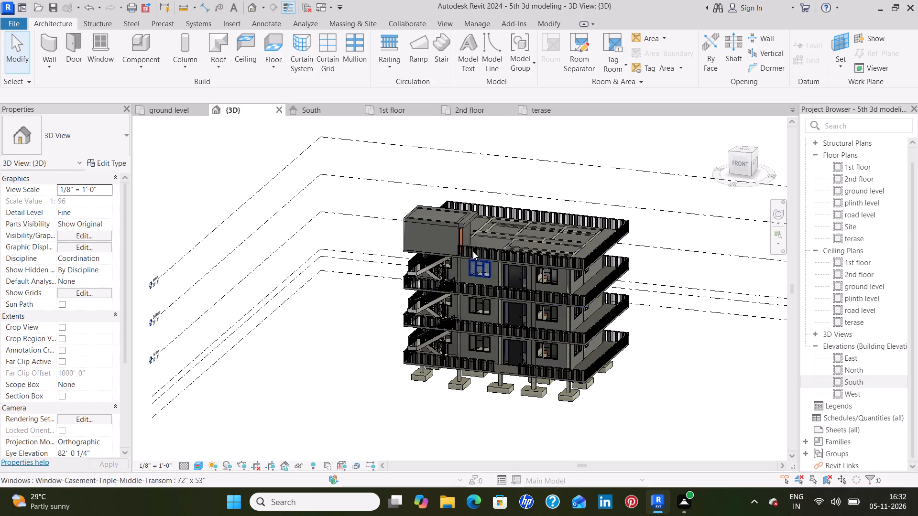
click(320, 113)
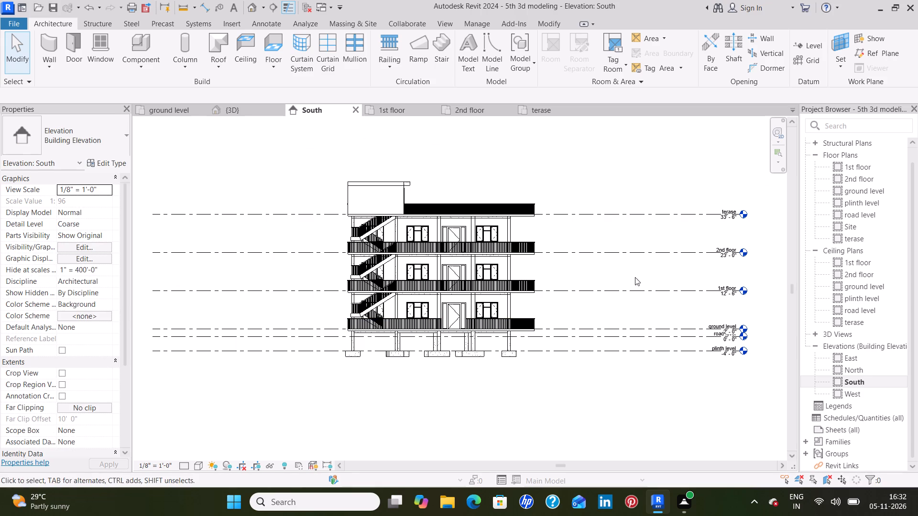
click(857, 360)
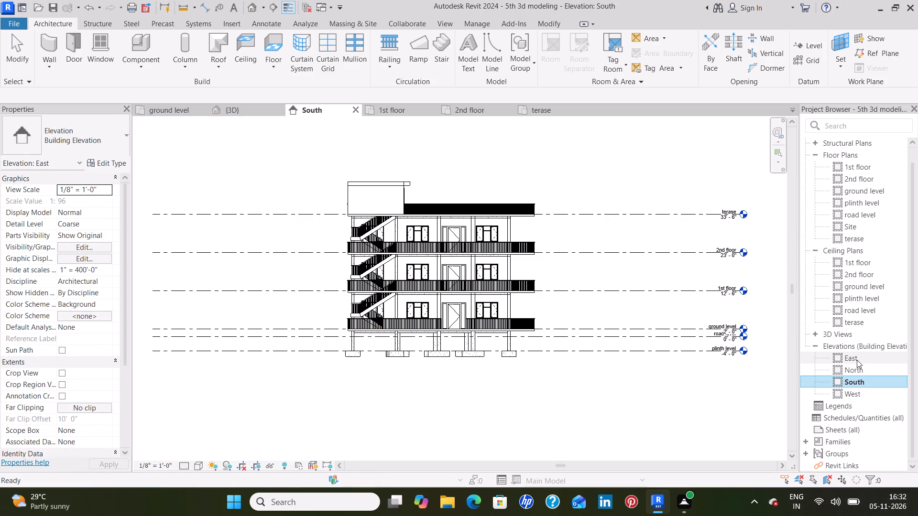
double_click(857, 360)
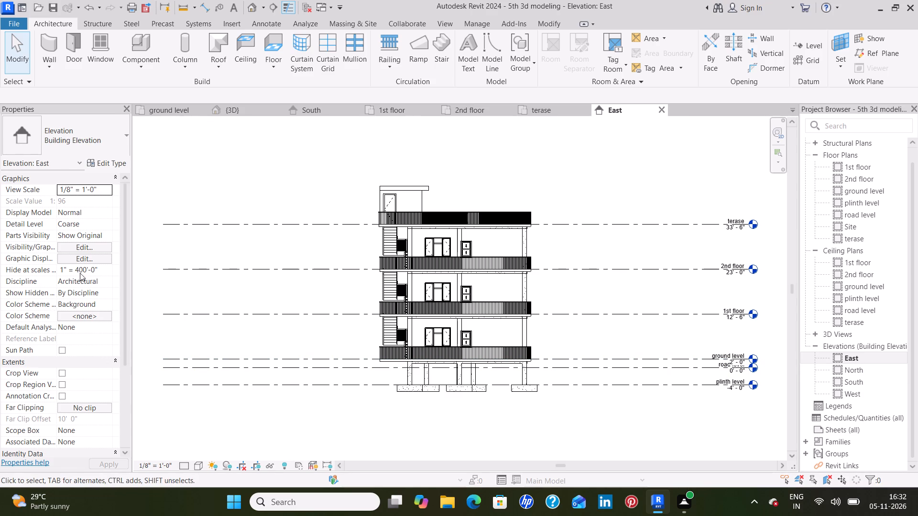
scroll(322, 336, up, 3)
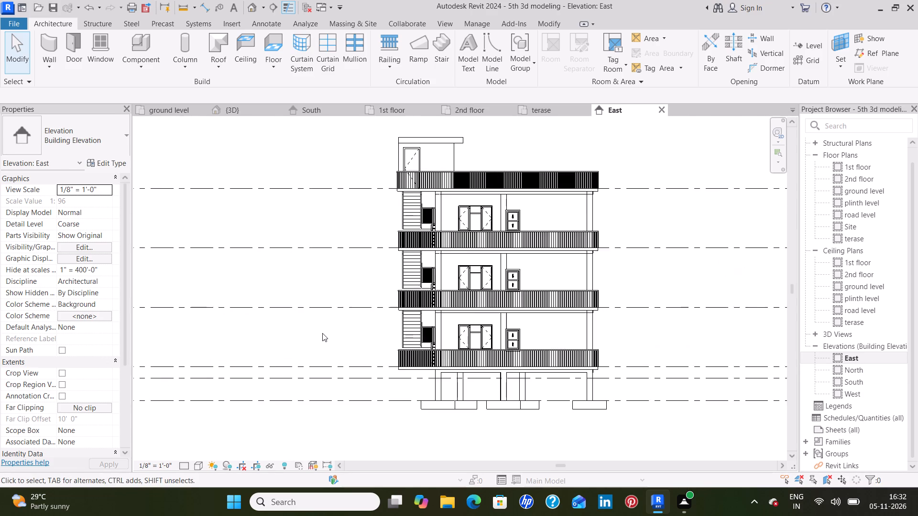
scroll(322, 333, up, 4)
middle_drag(439, 375, 482, 255)
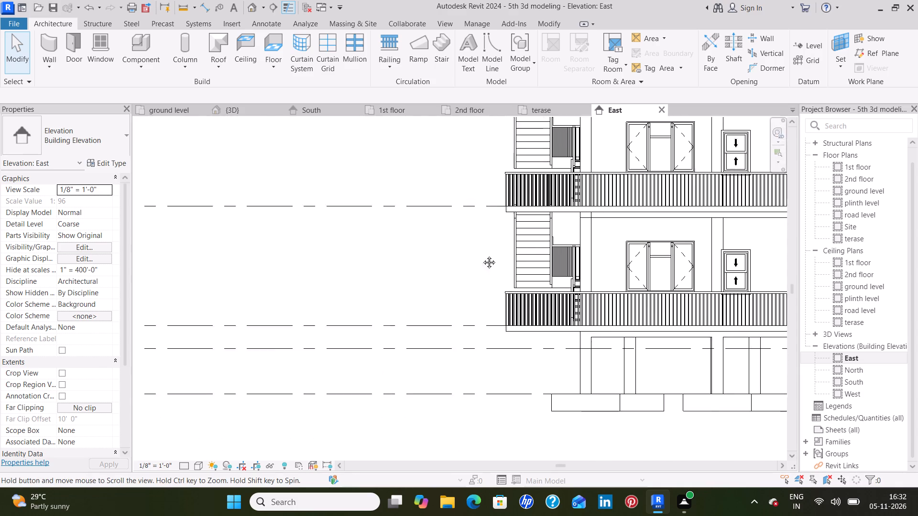
middle_drag(482, 255, 494, 214)
scroll(524, 236, up, 11)
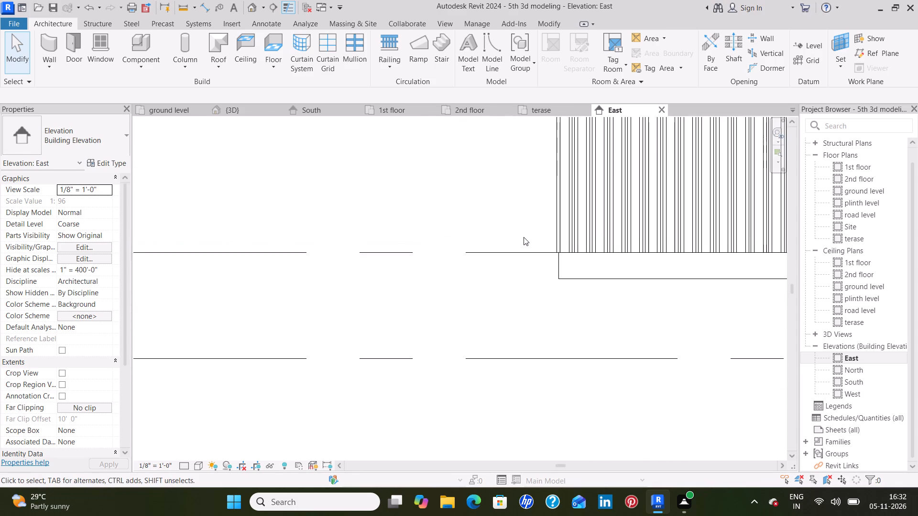
scroll(524, 237, up, 7)
scroll(524, 241, down, 7)
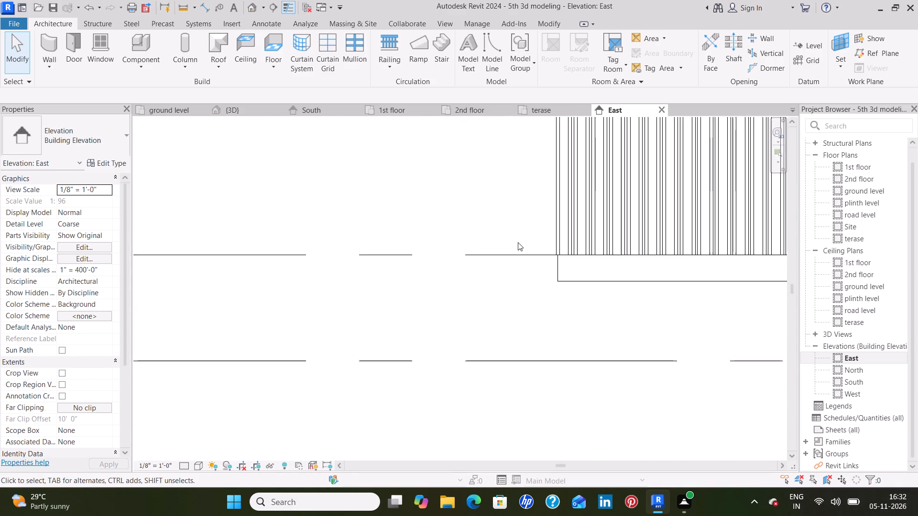
scroll(518, 242, down, 2)
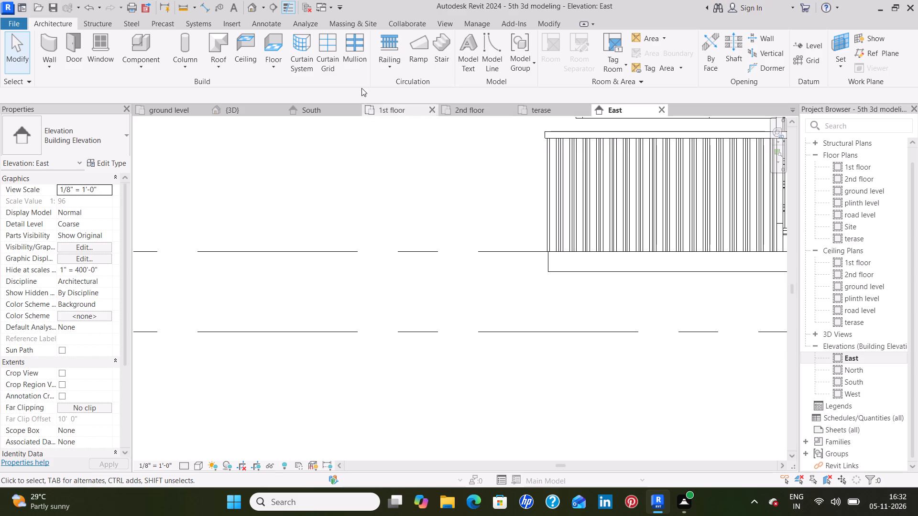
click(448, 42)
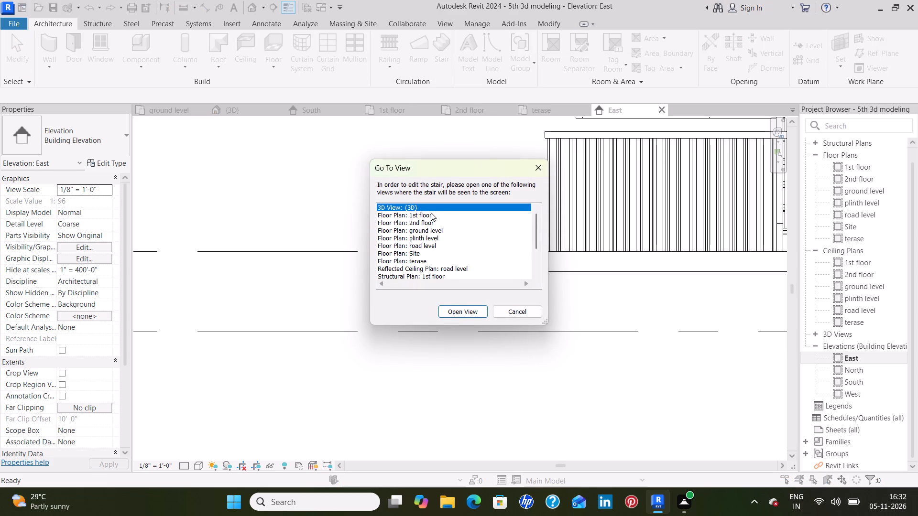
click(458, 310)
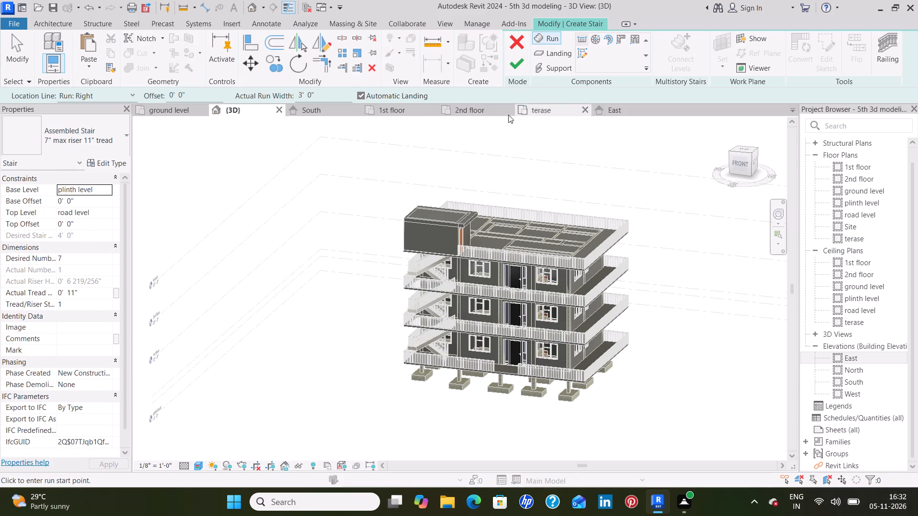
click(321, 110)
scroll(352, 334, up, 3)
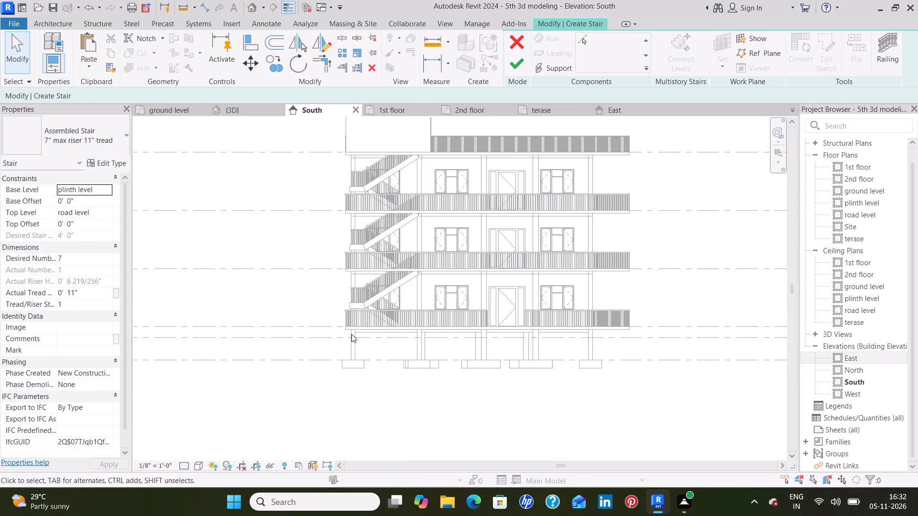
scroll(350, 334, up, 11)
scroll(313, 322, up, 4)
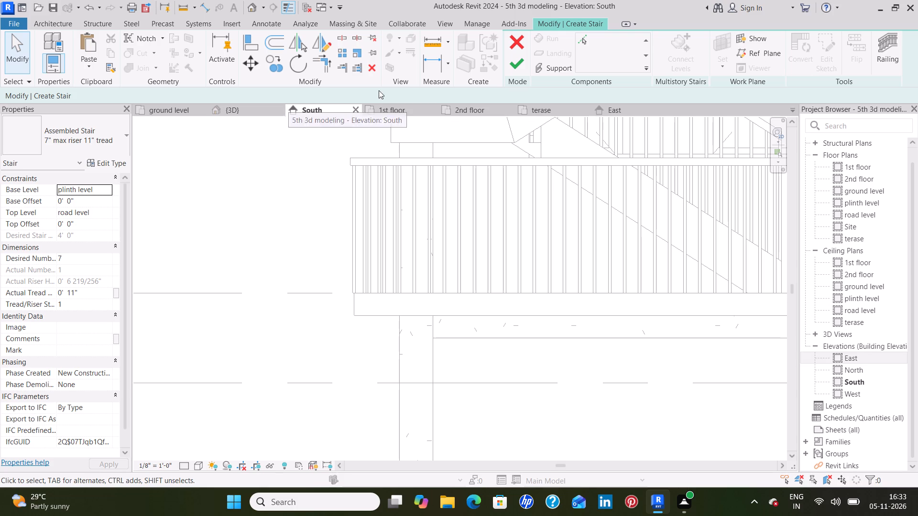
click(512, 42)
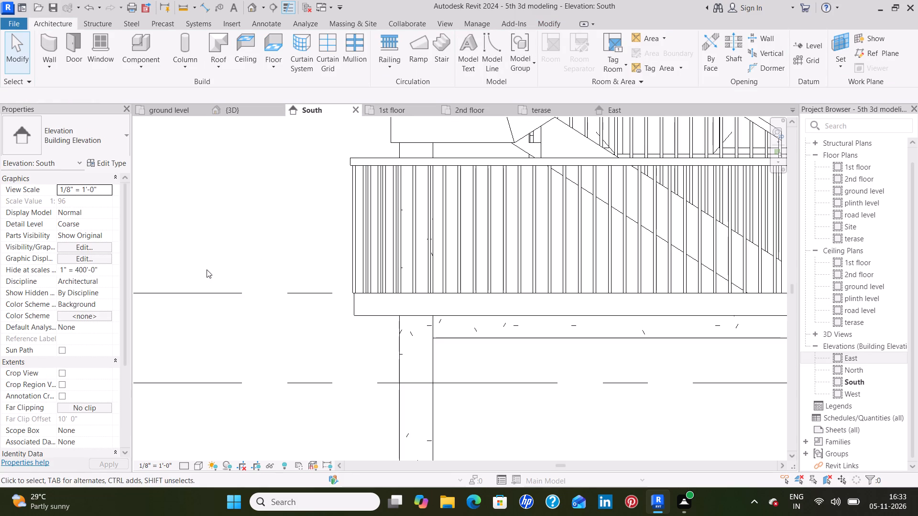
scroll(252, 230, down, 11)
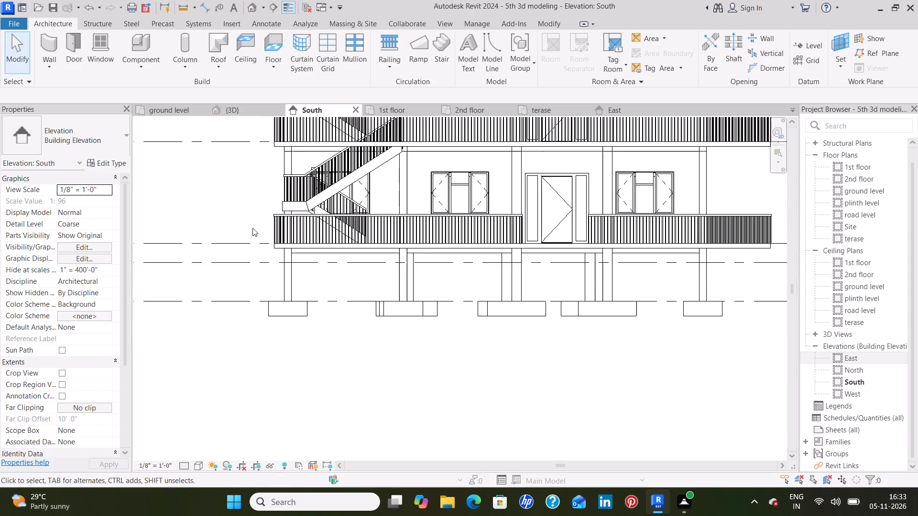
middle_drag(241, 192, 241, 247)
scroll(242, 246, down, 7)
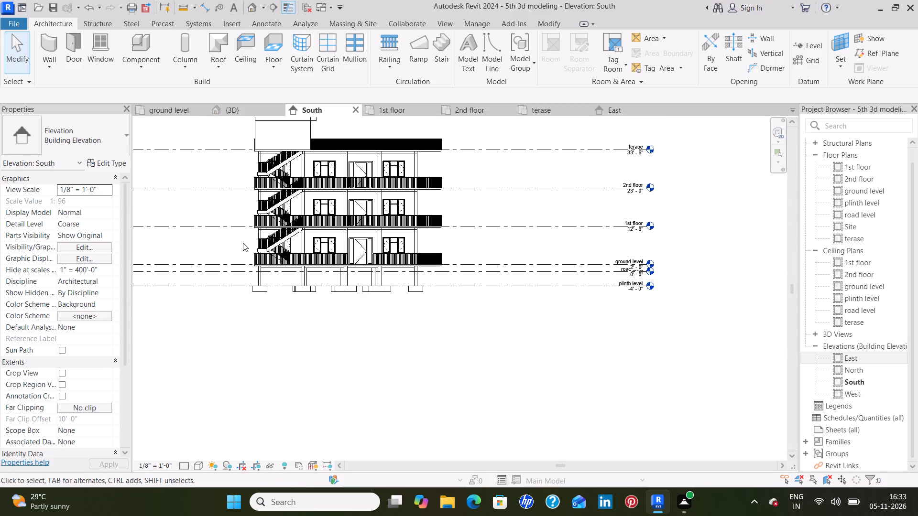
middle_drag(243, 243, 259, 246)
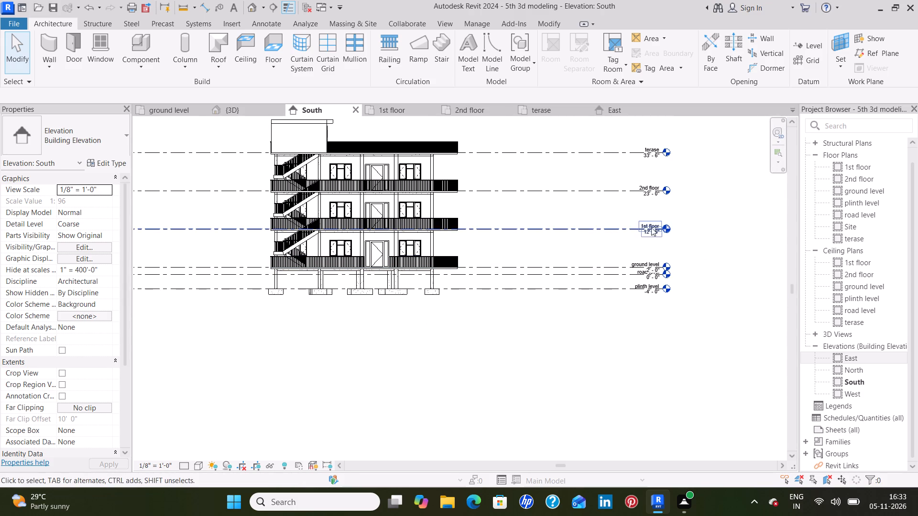
In the East elevation, nudge the ground-level 26" x 42" double-hung window away from the adjacent column.
click(612, 111)
scroll(433, 271, down, 8)
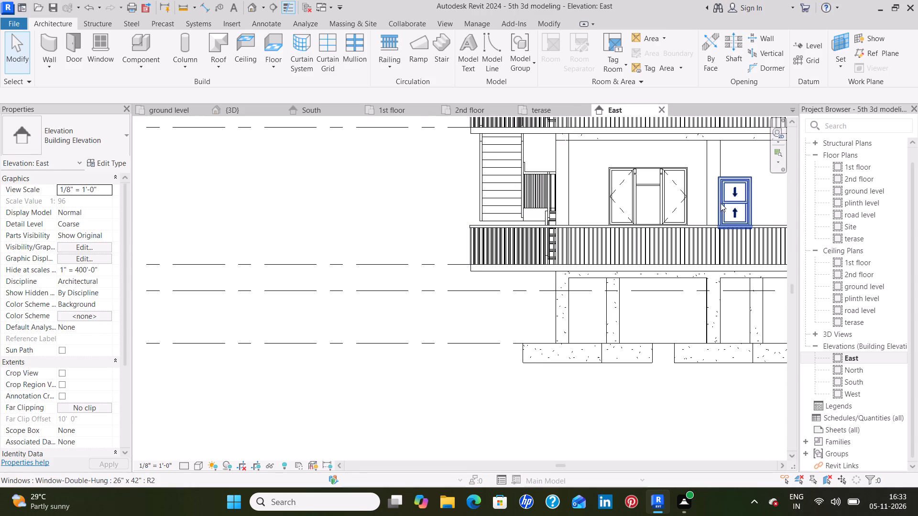
click(734, 197)
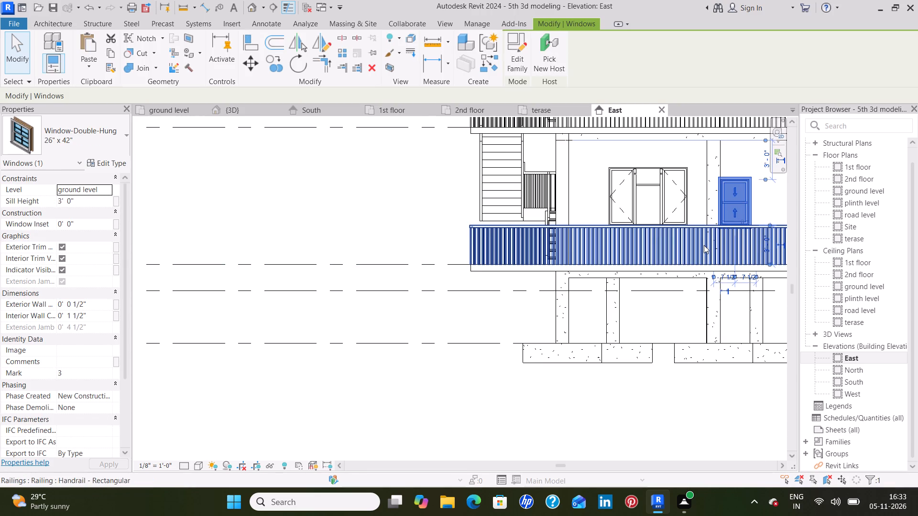
key(Right)
key(Right)
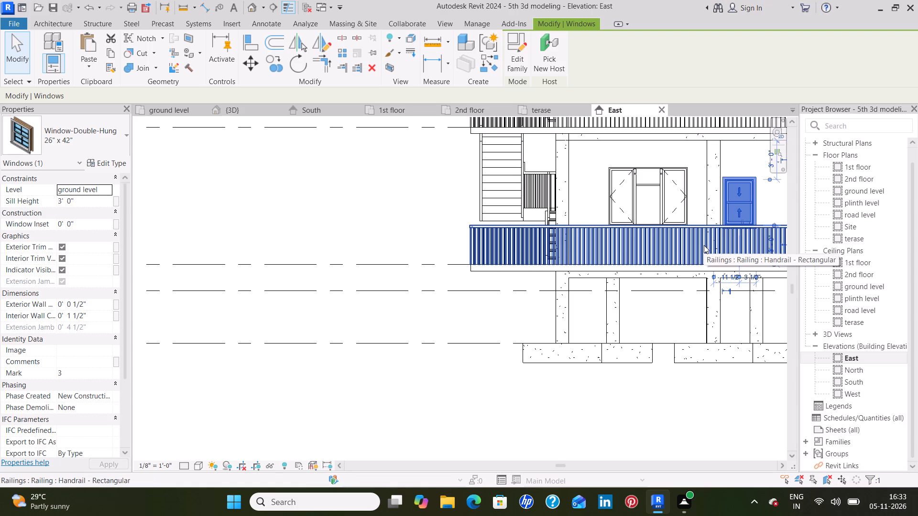
click(682, 158)
Nudge the 1st floor double-hung window away from the column, into line with the ground-level window below it.
scroll(689, 171, down, 4)
middle_drag(745, 178, 676, 209)
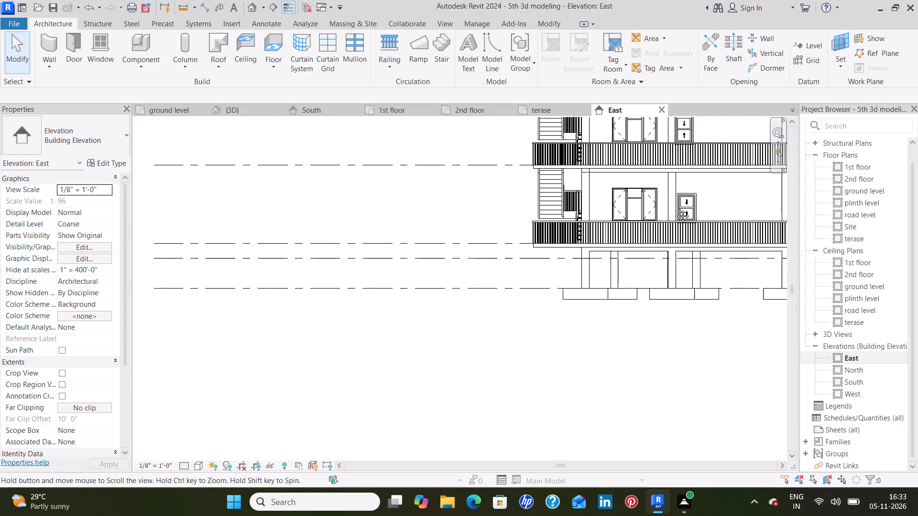
middle_drag(676, 209, 546, 234)
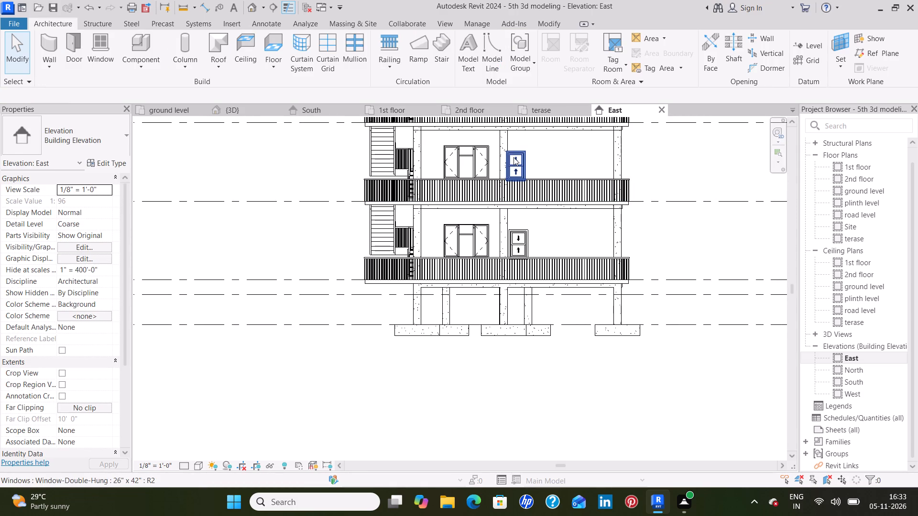
click(514, 157)
key(Right)
key(Right)
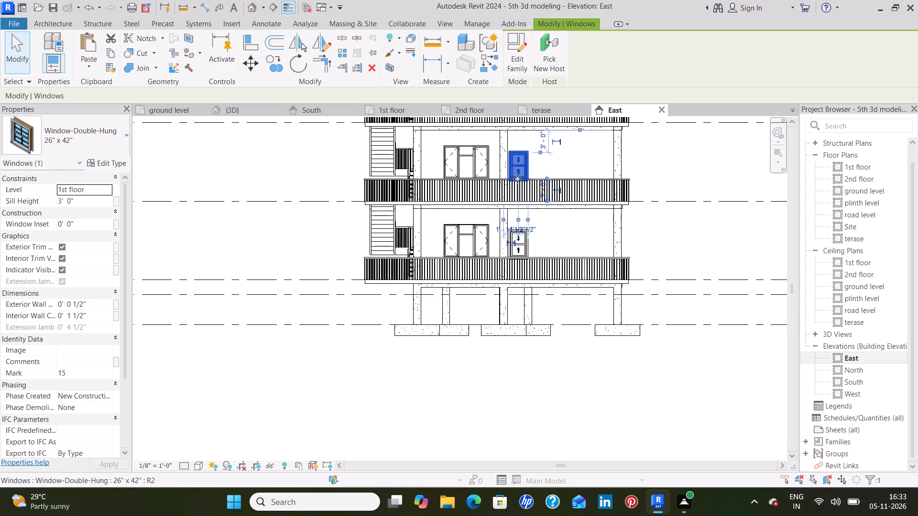
key(Left)
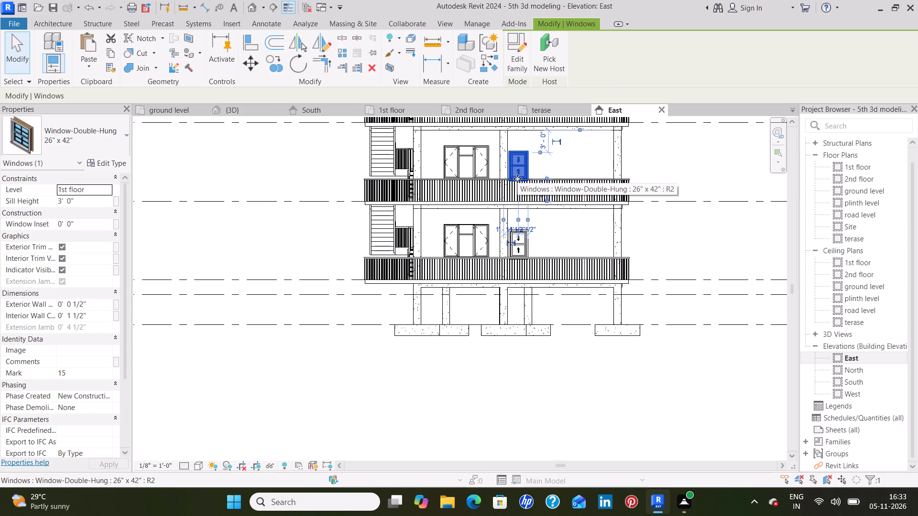
Nudge the 2nd floor double-hung window away from the column, into line with the windows below it.
middle_drag(564, 153, 575, 323)
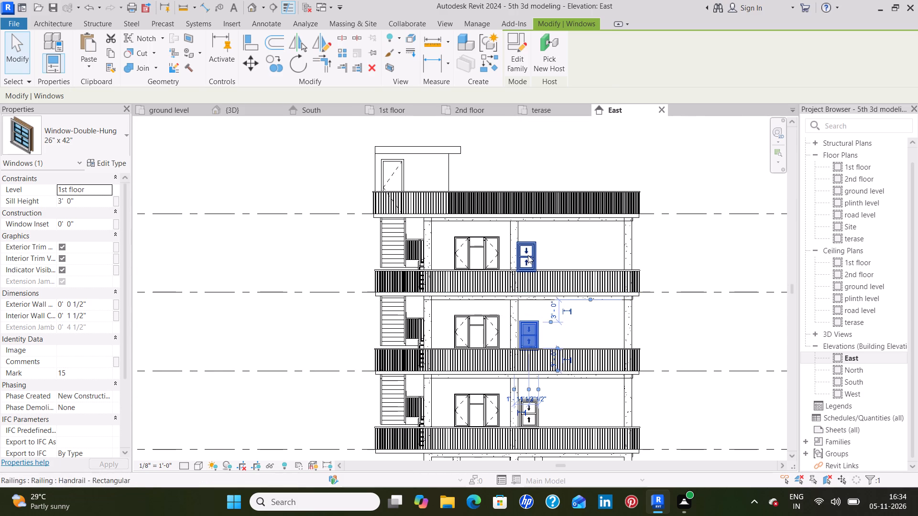
click(528, 255)
key(Right)
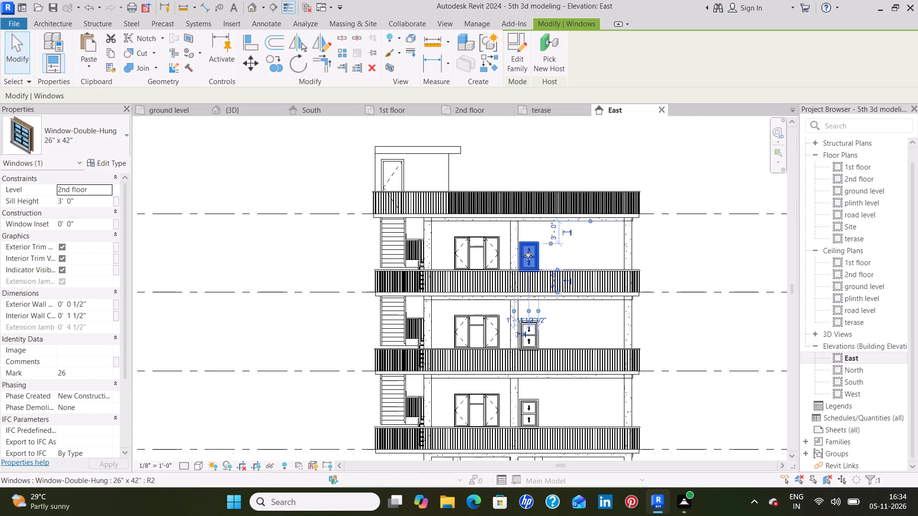
click(699, 242)
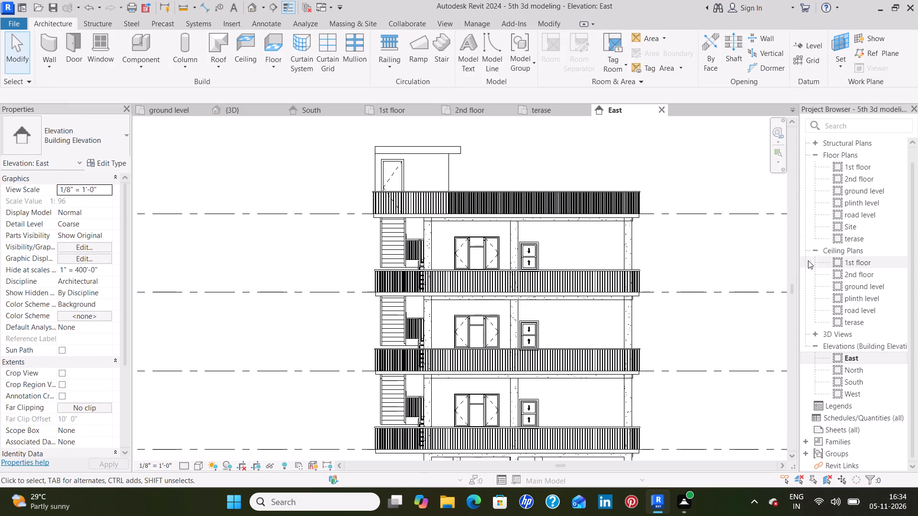
Inspect the South, North and West elevations for the placement of windows and doors relative to the columns and stairs.
click(328, 109)
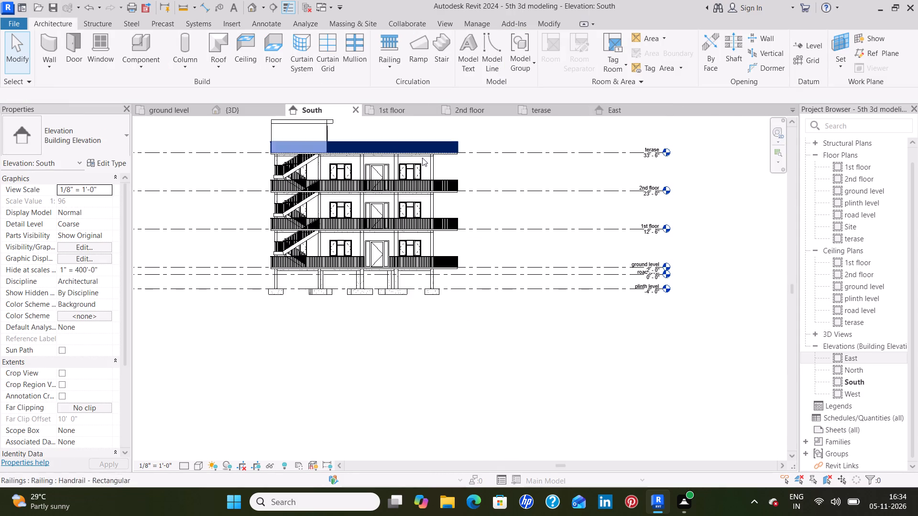
scroll(411, 172, up, 7)
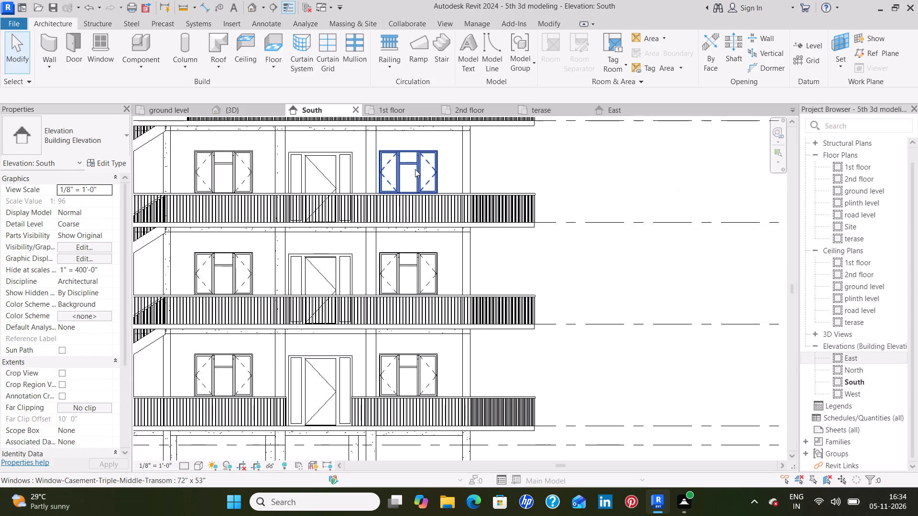
scroll(558, 176, down, 7)
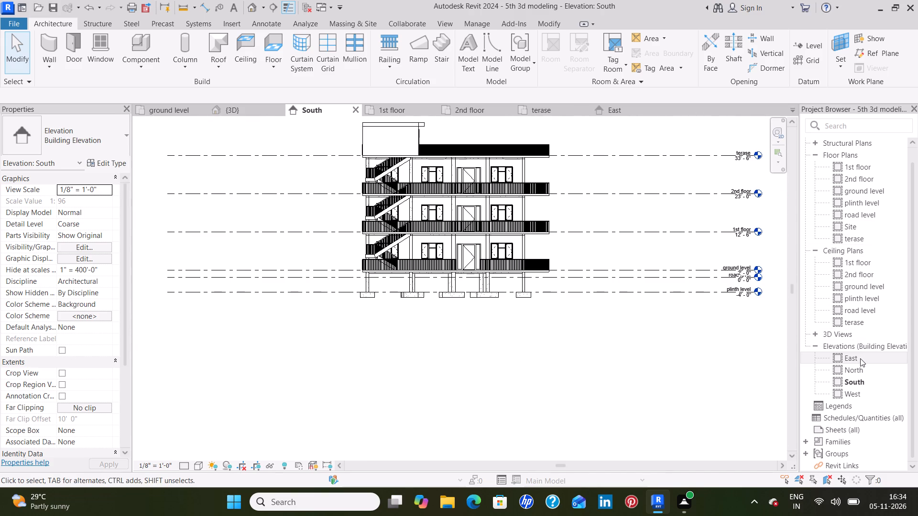
double_click(870, 369)
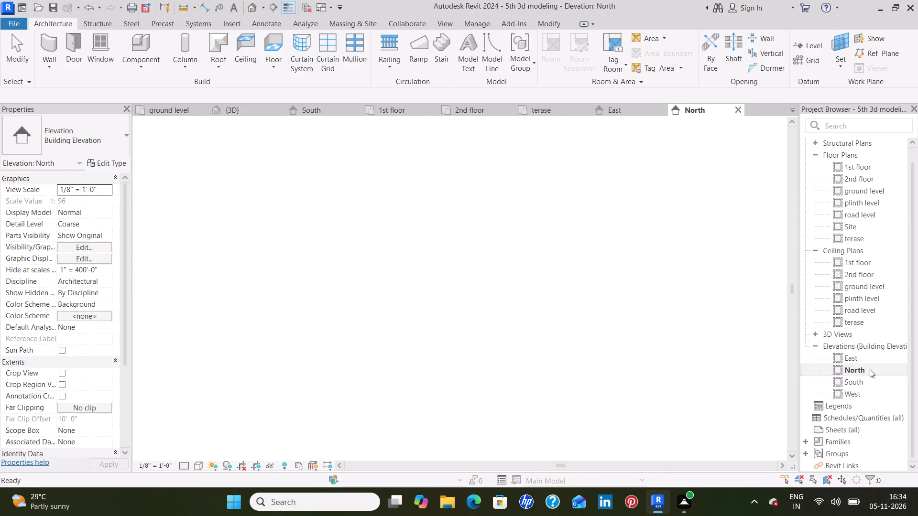
click(870, 369)
scroll(580, 312, up, 6)
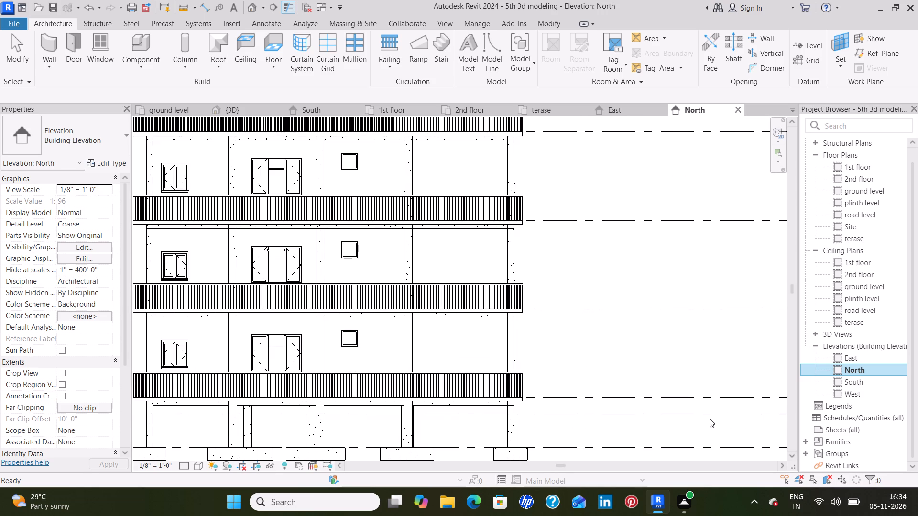
double_click(863, 395)
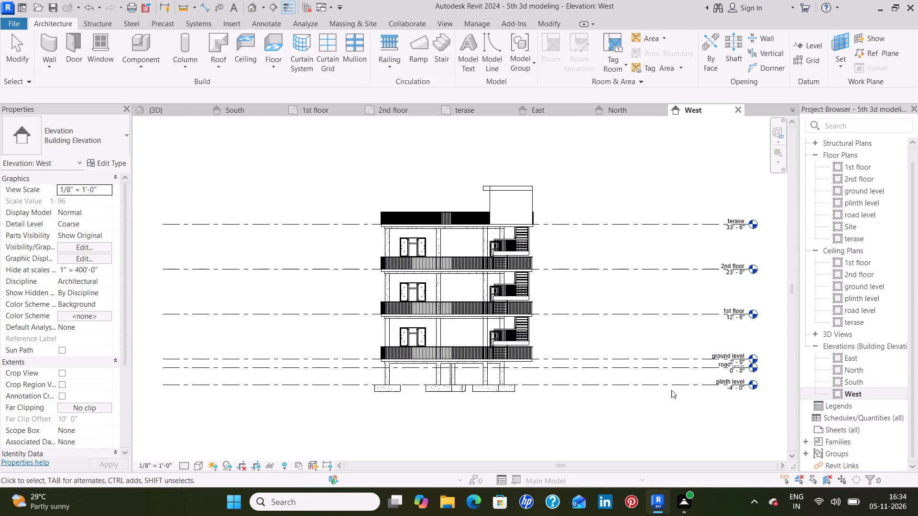
scroll(583, 327, up, 7)
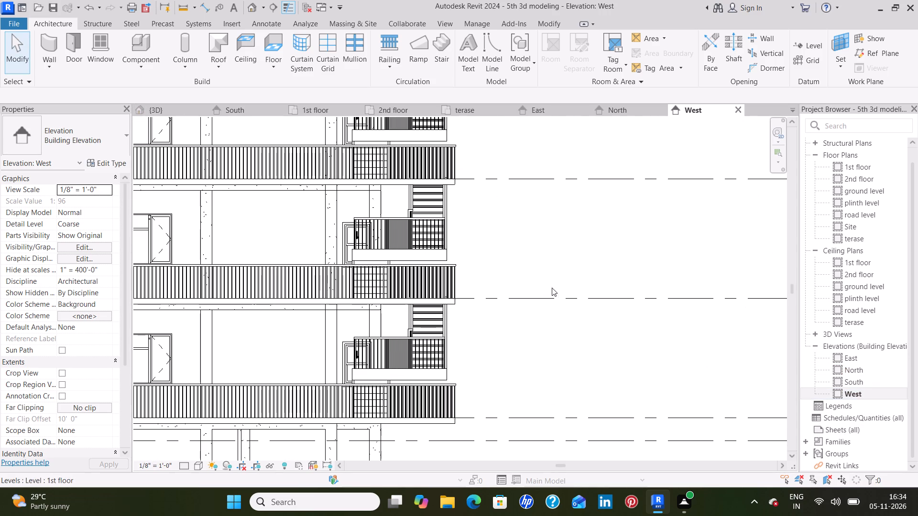
middle_drag(538, 269, 711, 268)
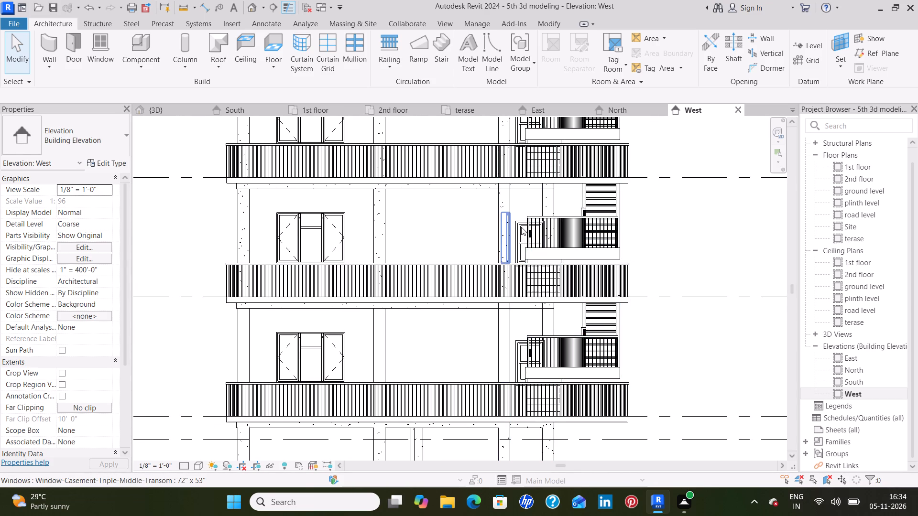
In the West elevation, nudge the ground-level 26" x 42" double-hung window clear of the column on its stair side.
scroll(544, 355, up, 7)
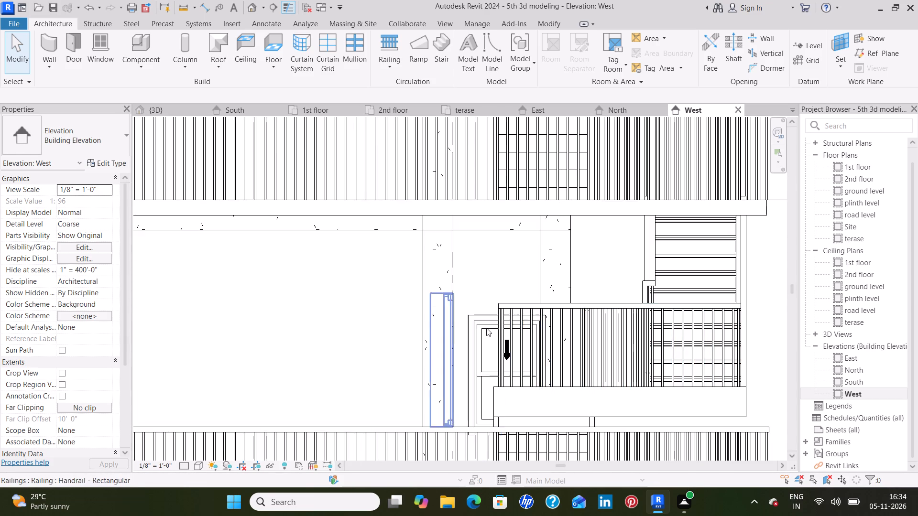
click(488, 326)
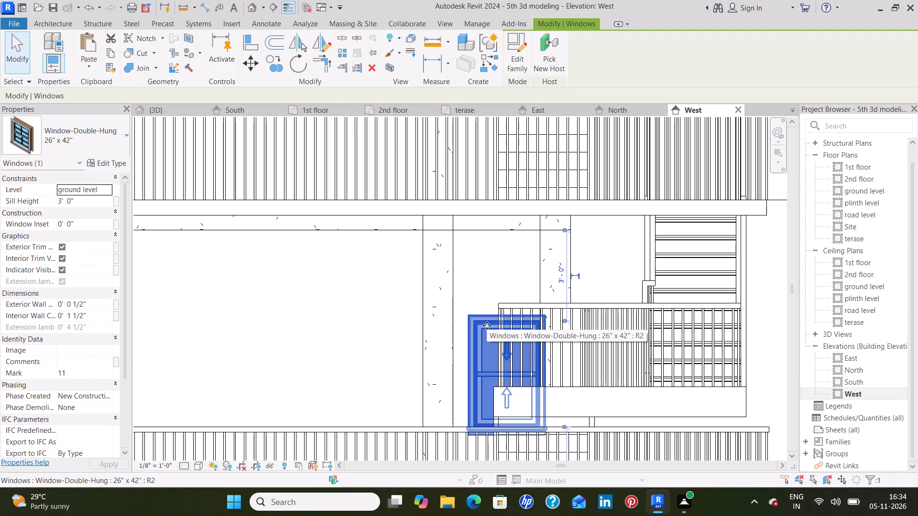
key(Left)
key(Left)
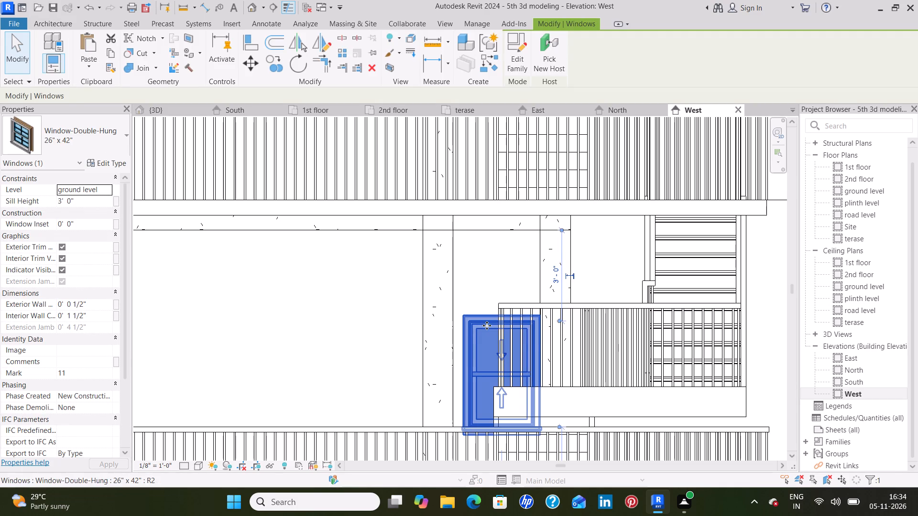
key(Left)
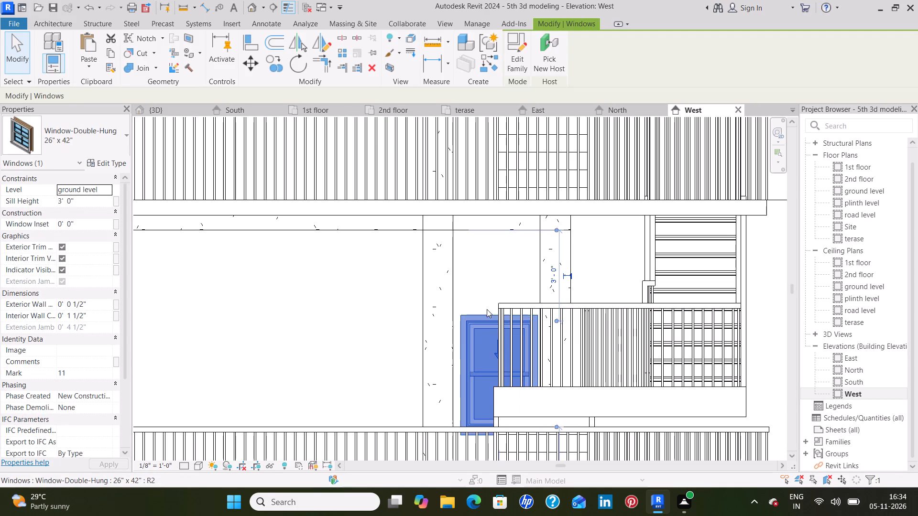
Nudge the 1st floor double-hung window away from the stair-side column, in line with the ground-level window.
scroll(491, 278, down, 3)
middle_drag(447, 128, 439, 173)
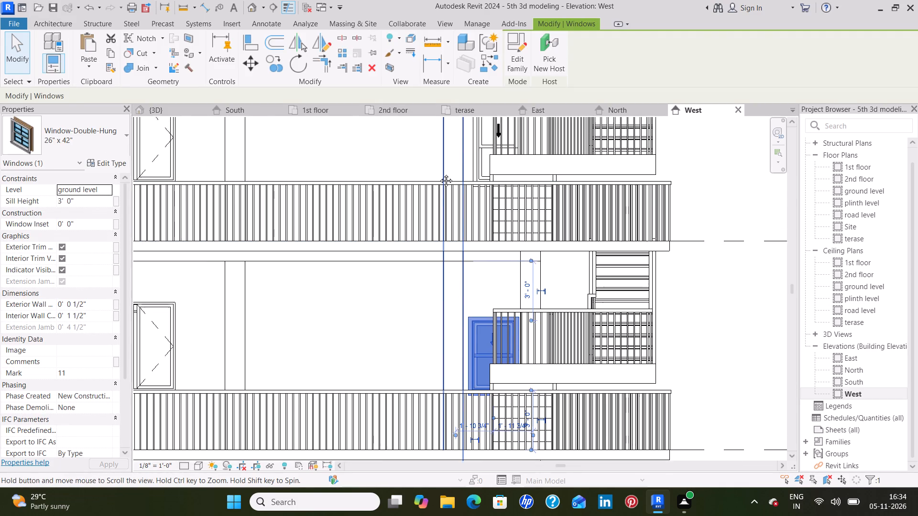
middle_drag(439, 173, 421, 356)
click(456, 329)
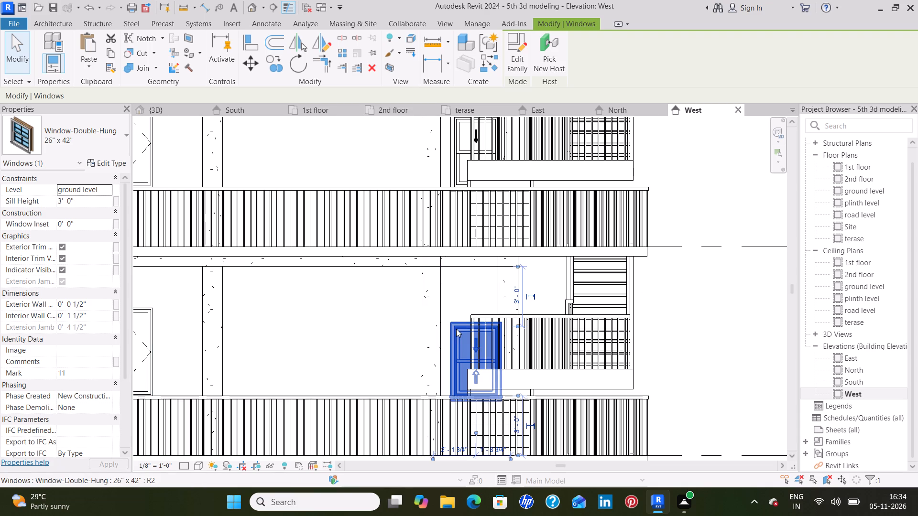
key(Left)
key(Left)
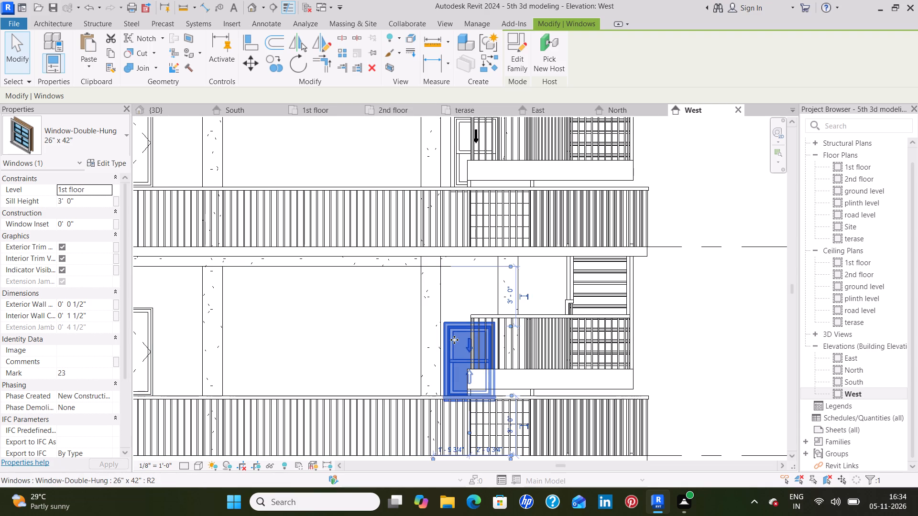
Nudge the 2nd floor double-hung window away from the stair-side column, in line with the windows below it.
click(453, 154)
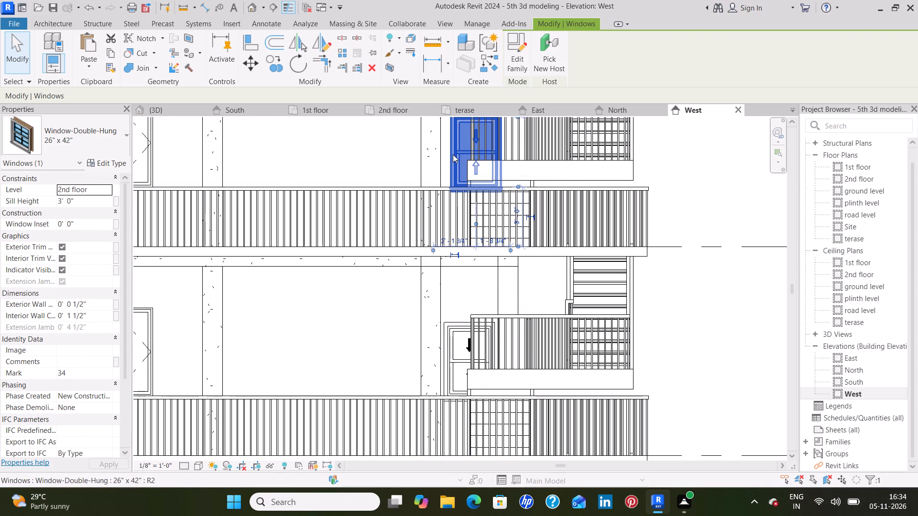
middle_drag(453, 154, 437, 275)
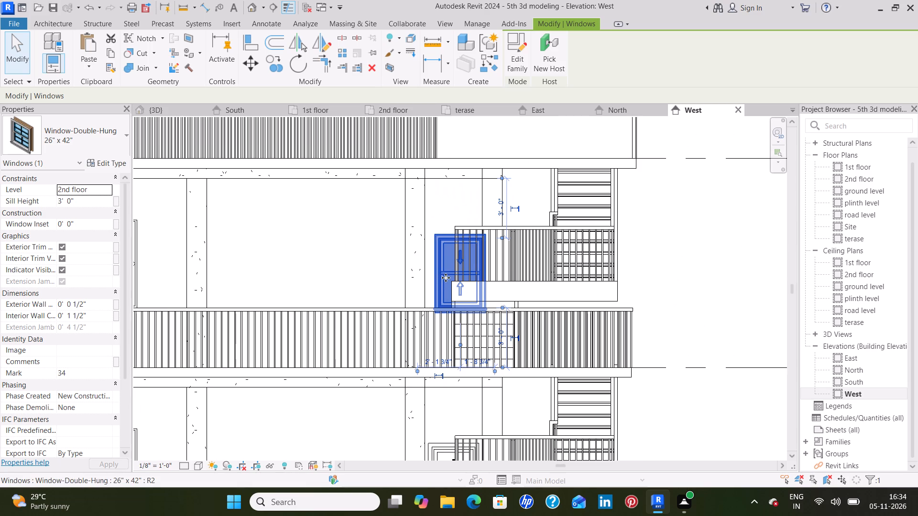
key(Left)
key(Left)
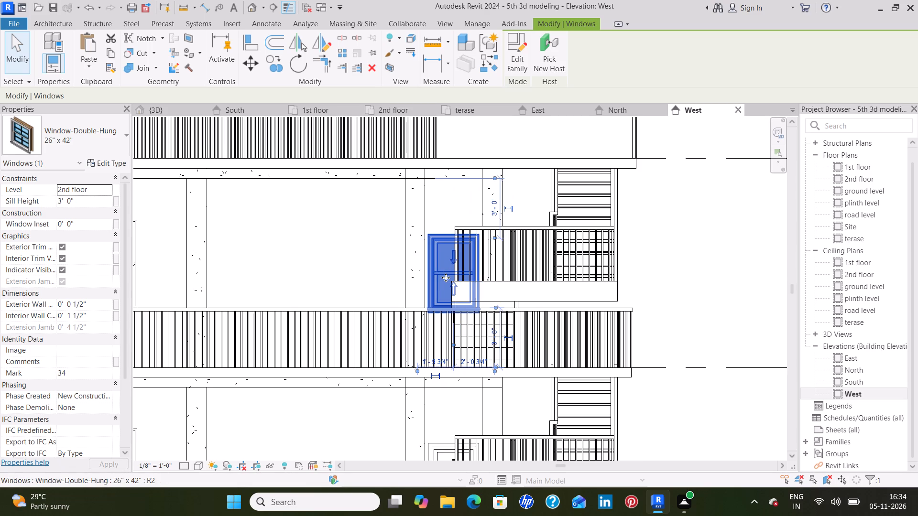
click(367, 219)
scroll(363, 219, down, 4)
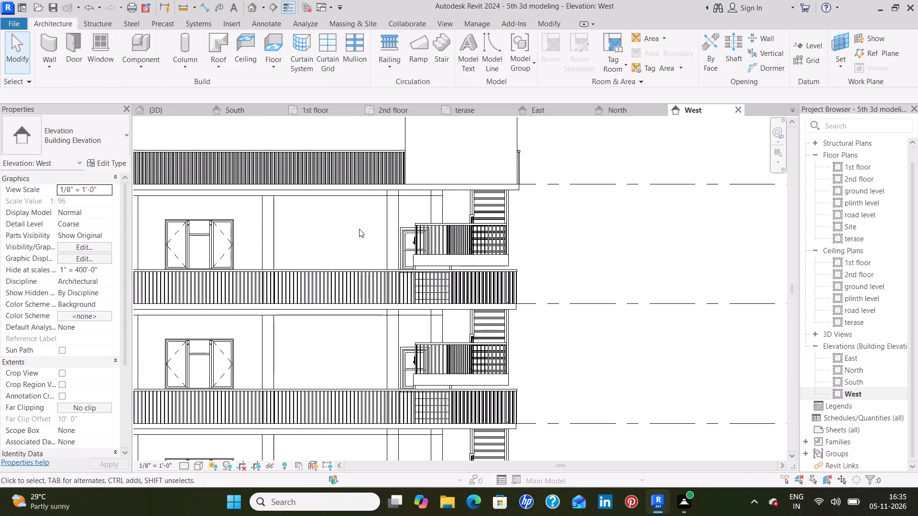
scroll(358, 230, down, 3)
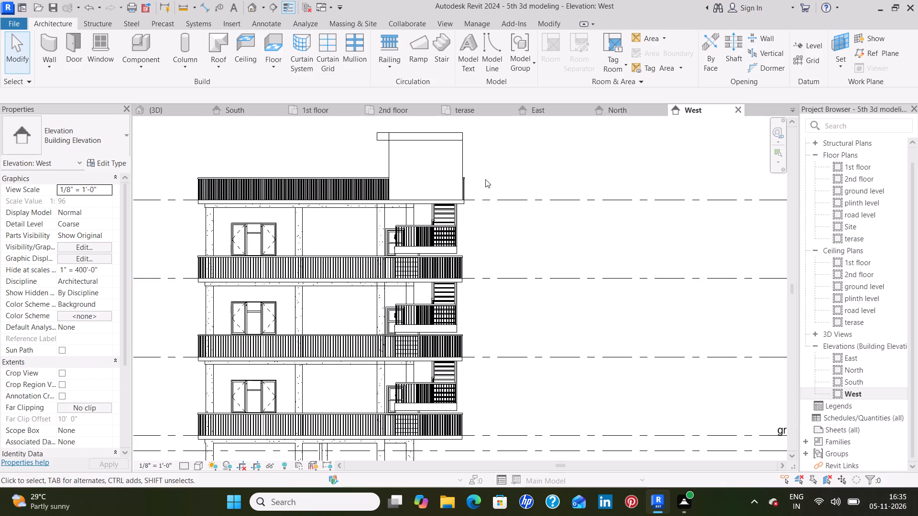
Switch to the 3D view and close the West, North, East, terase and South views.
click(183, 112)
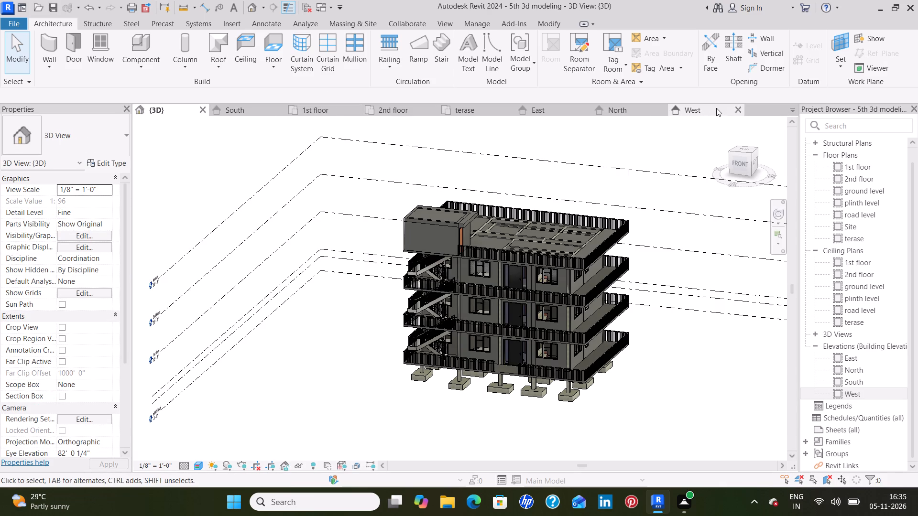
click(736, 111)
click(658, 107)
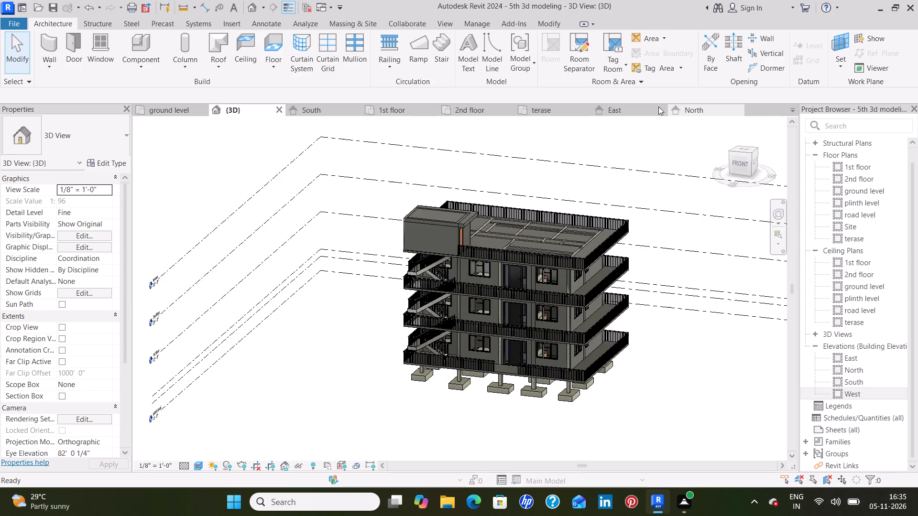
click(660, 109)
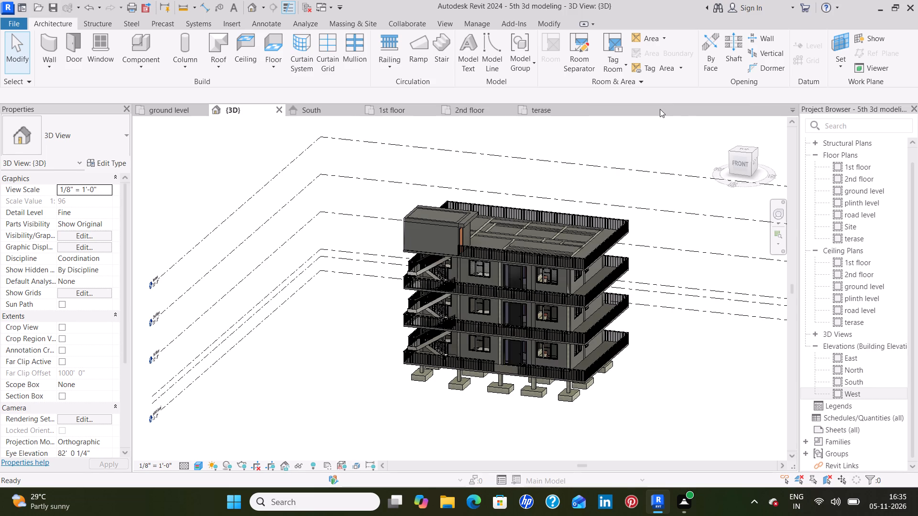
click(583, 109)
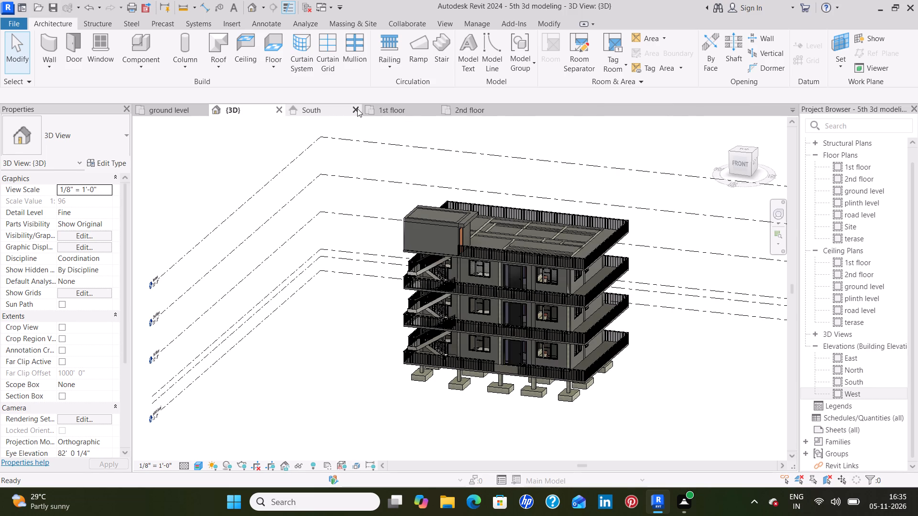
click(357, 108)
Examine the main entrance side and the railing opening in the ground level floor plan.
click(171, 109)
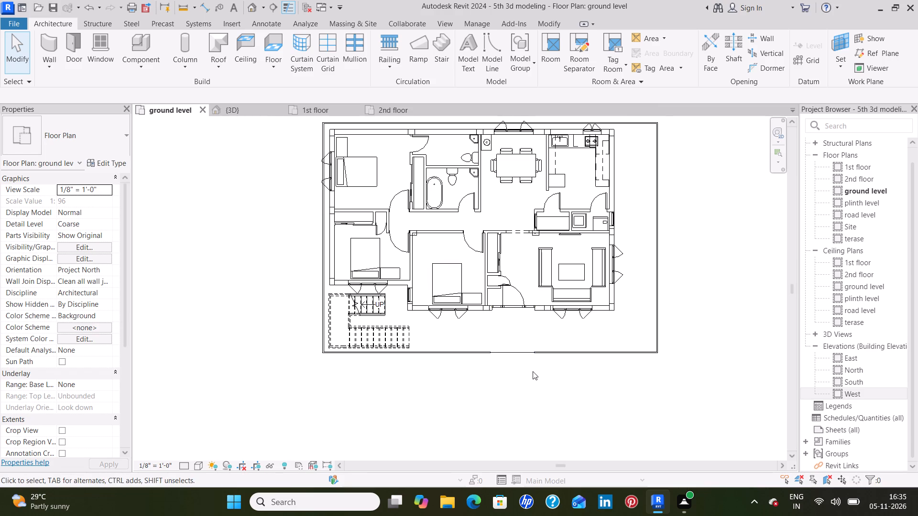
scroll(530, 365, up, 8)
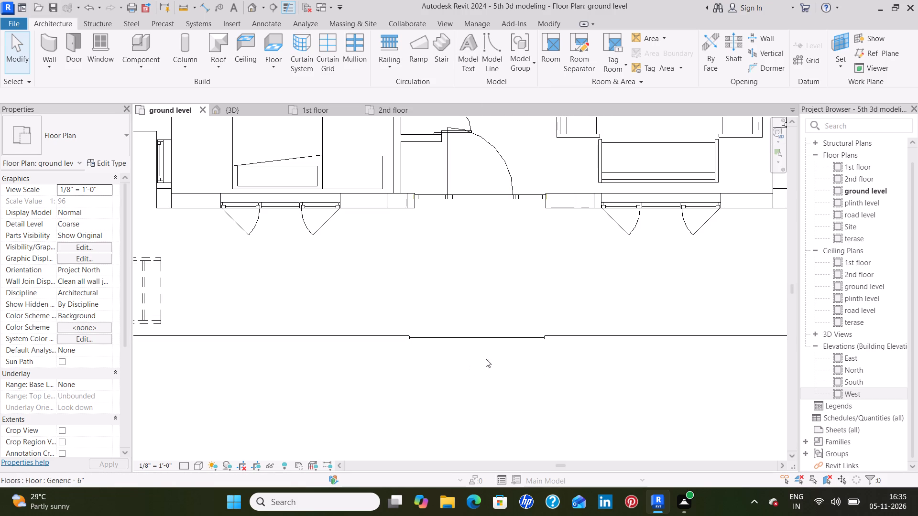
scroll(461, 333, down, 7)
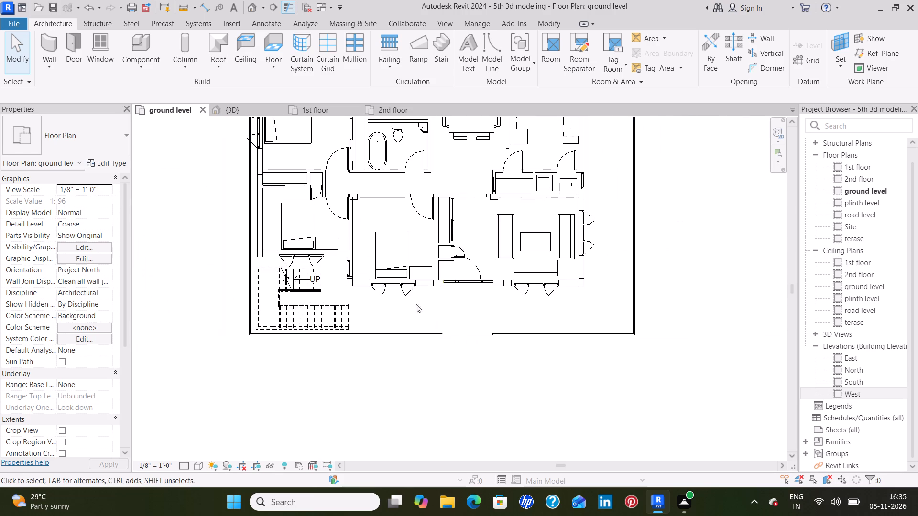
Facing the building's right side in 3D at the ground-level slab edge, start an in-place Casework model with the default name.
click(250, 112)
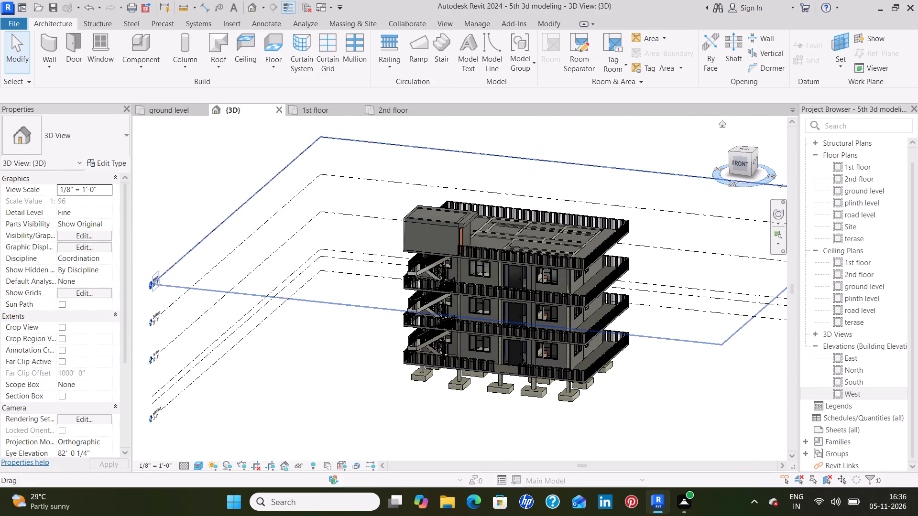
click(754, 162)
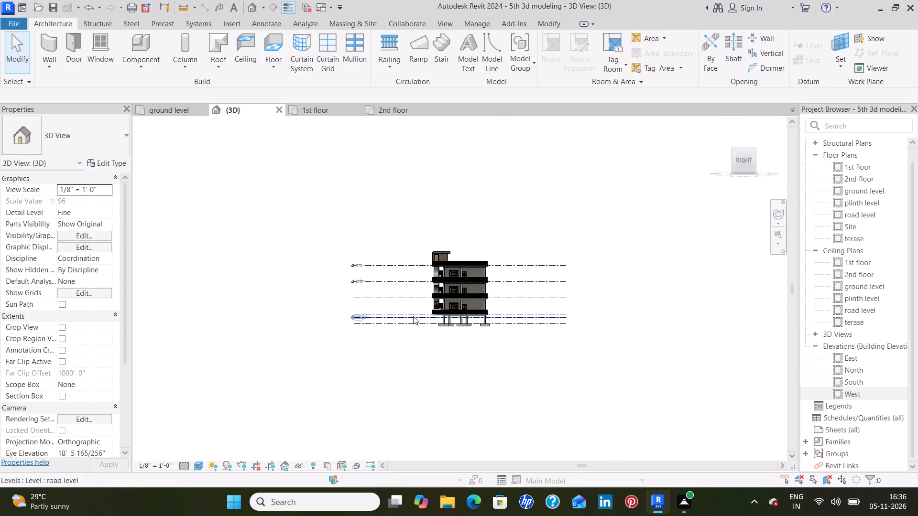
scroll(499, 266, up, 3)
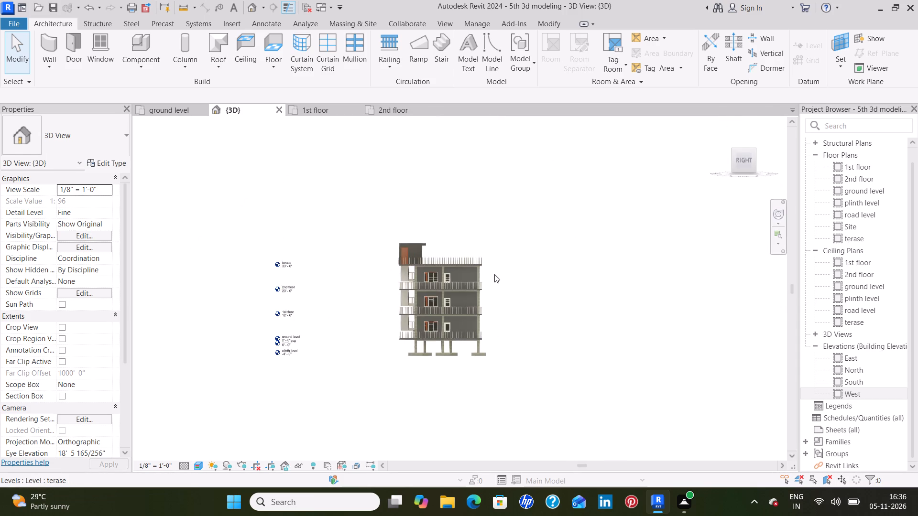
scroll(493, 277, up, 4)
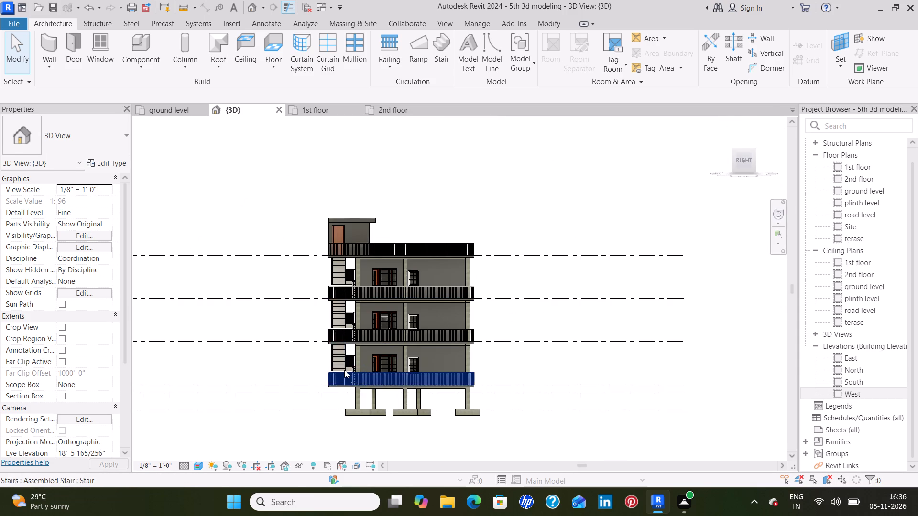
middle_drag(344, 370, 519, 344)
scroll(507, 351, up, 4)
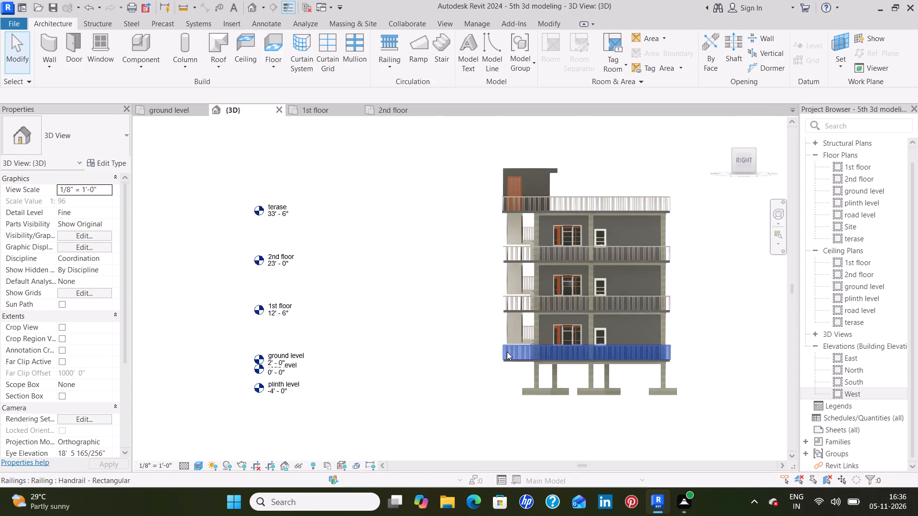
scroll(507, 352, up, 13)
middle_drag(461, 359, 461, 357)
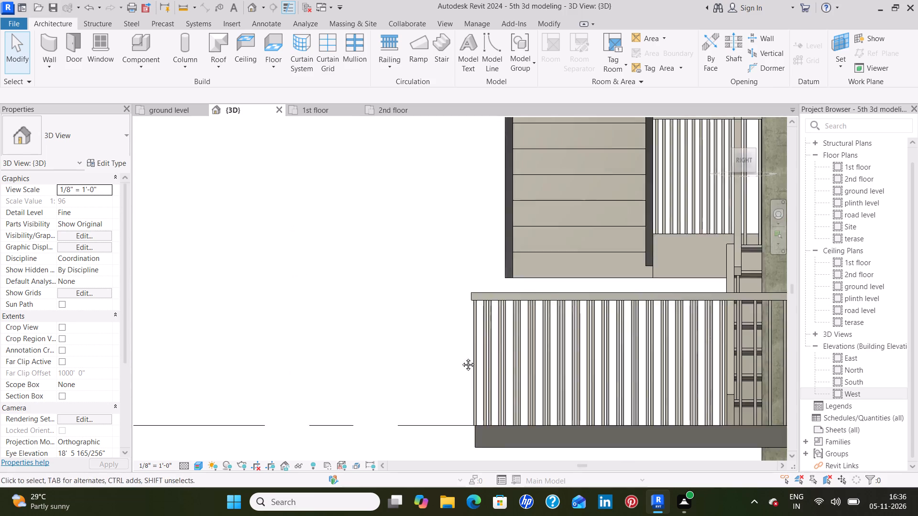
middle_drag(461, 357, 483, 293)
scroll(458, 328, up, 4)
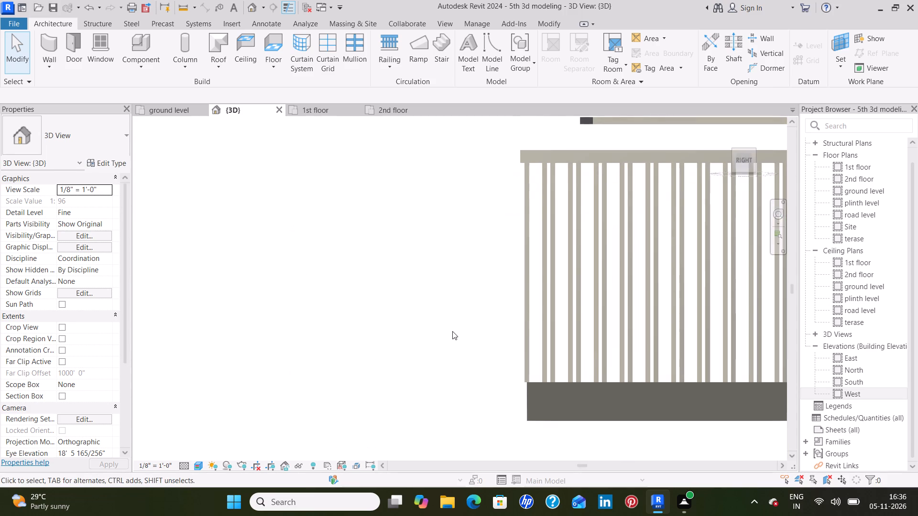
middle_drag(458, 344, 471, 301)
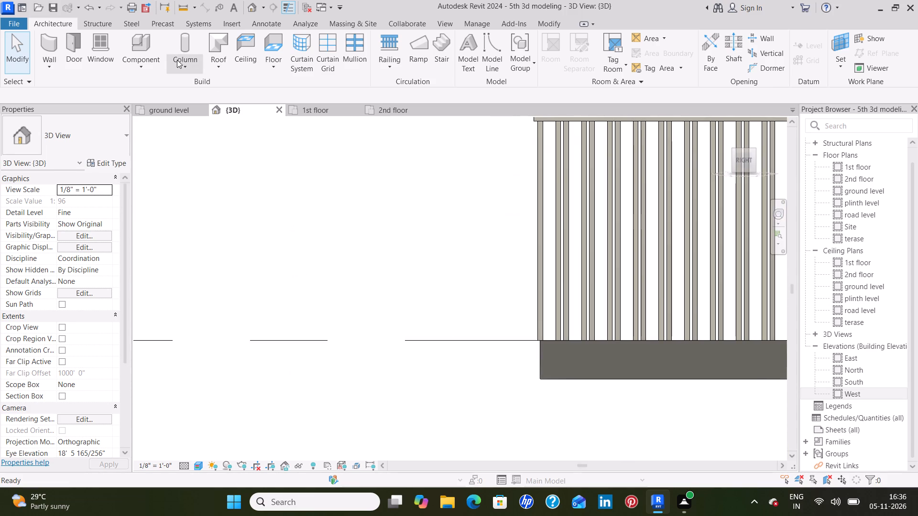
click(140, 62)
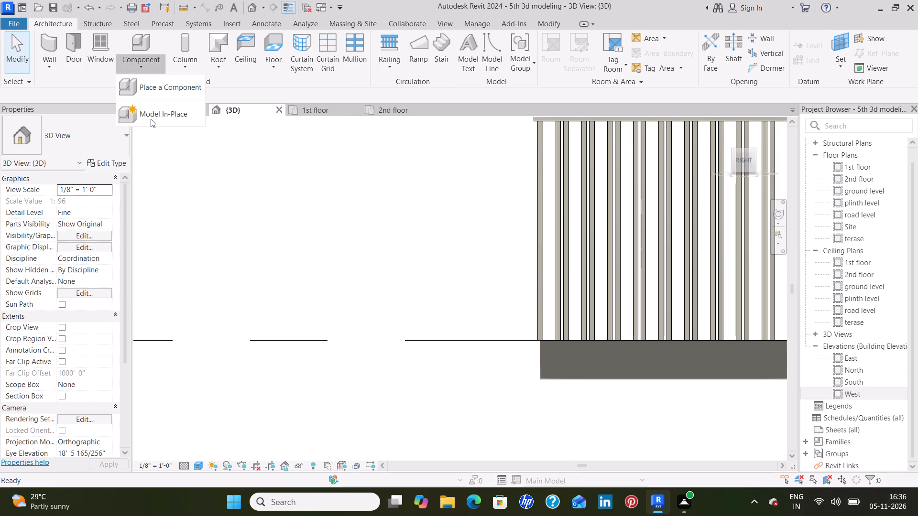
click(153, 118)
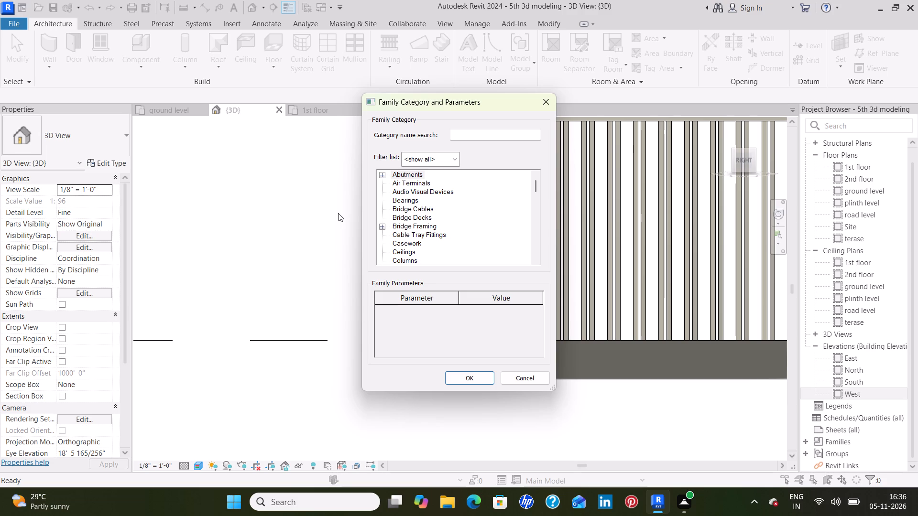
click(416, 244)
click(470, 378)
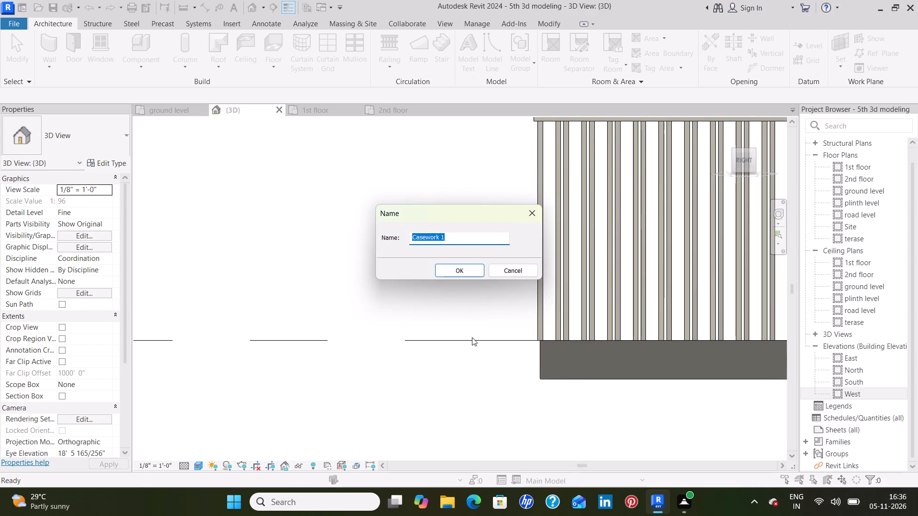
click(468, 274)
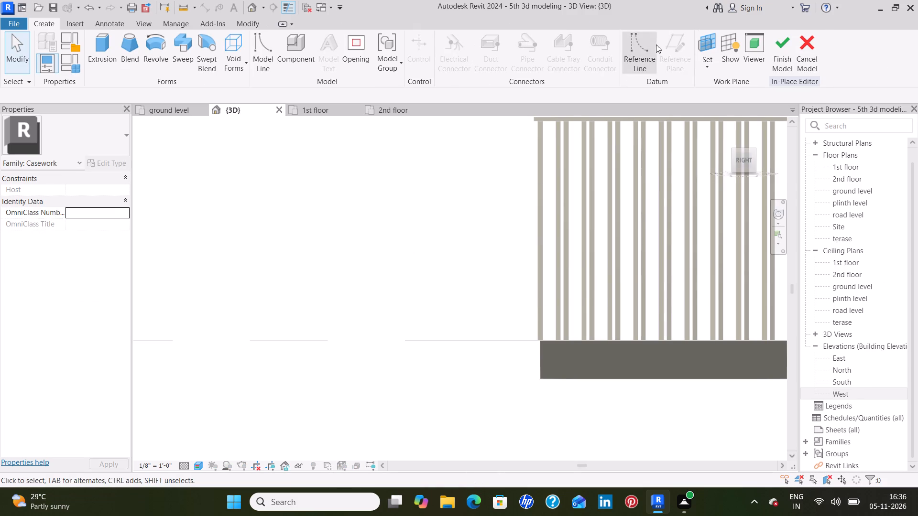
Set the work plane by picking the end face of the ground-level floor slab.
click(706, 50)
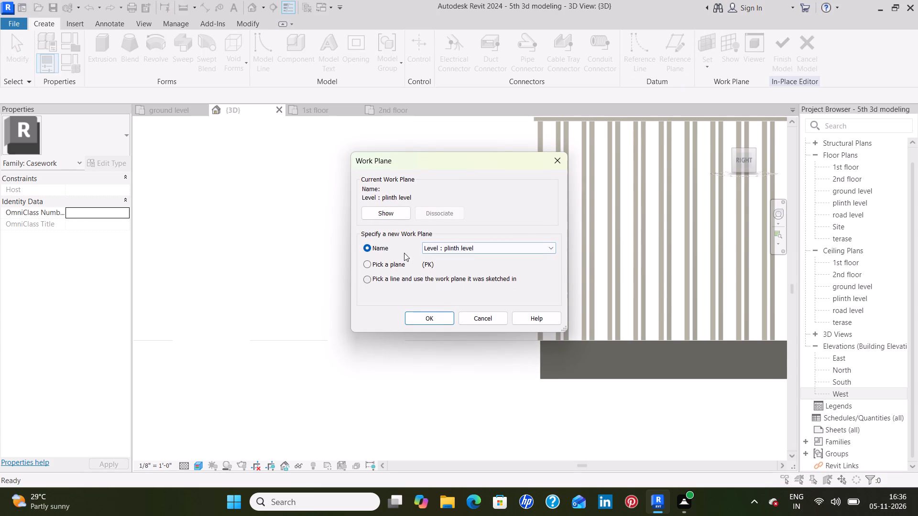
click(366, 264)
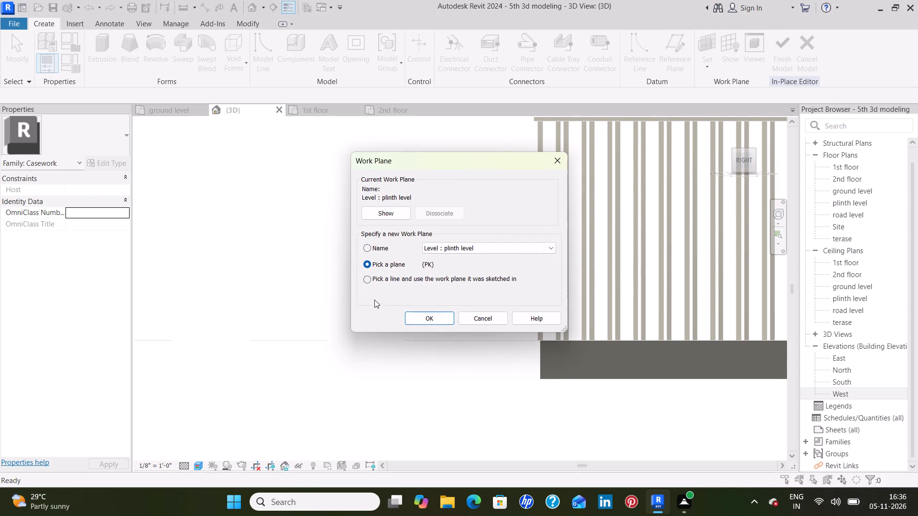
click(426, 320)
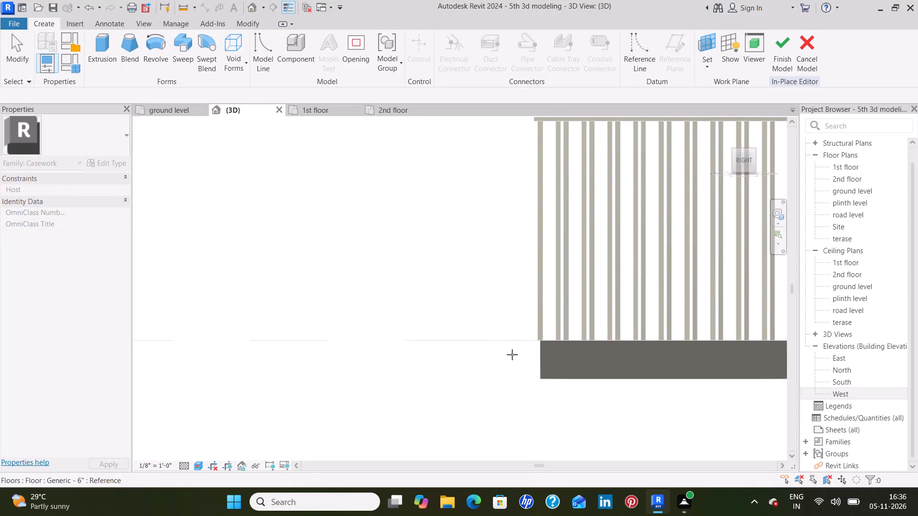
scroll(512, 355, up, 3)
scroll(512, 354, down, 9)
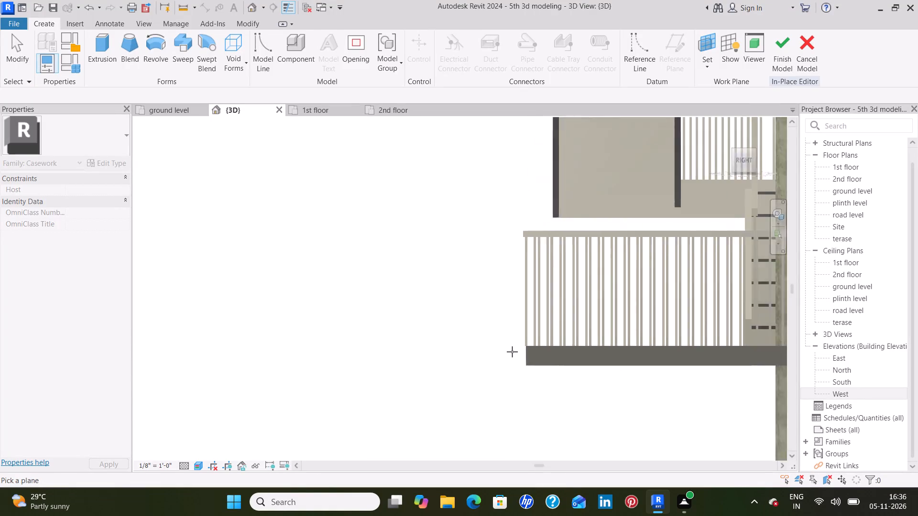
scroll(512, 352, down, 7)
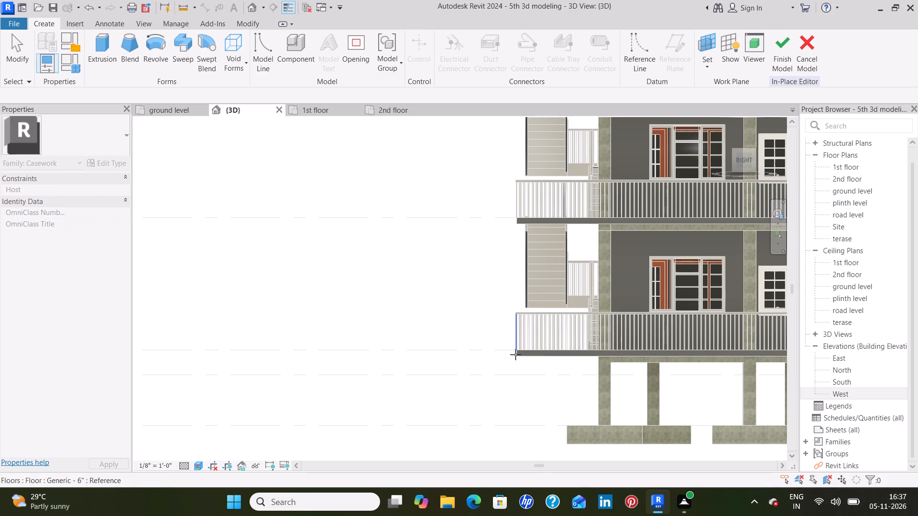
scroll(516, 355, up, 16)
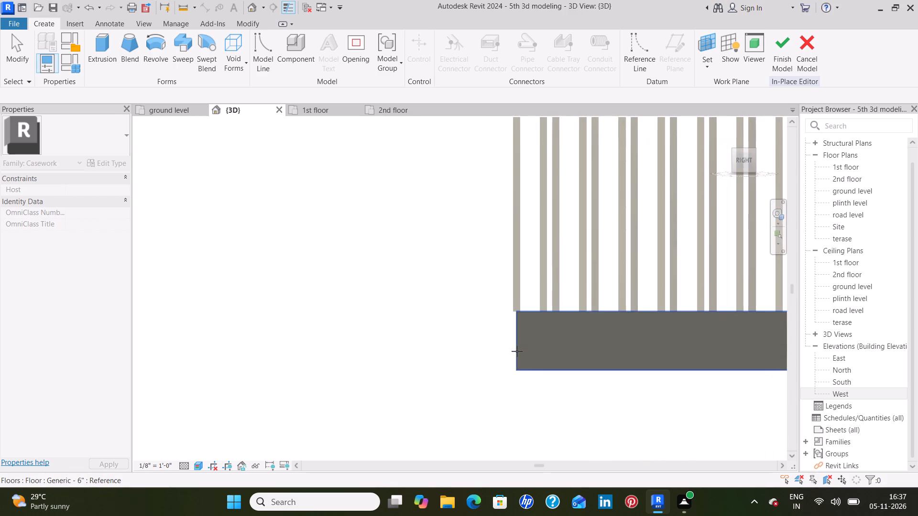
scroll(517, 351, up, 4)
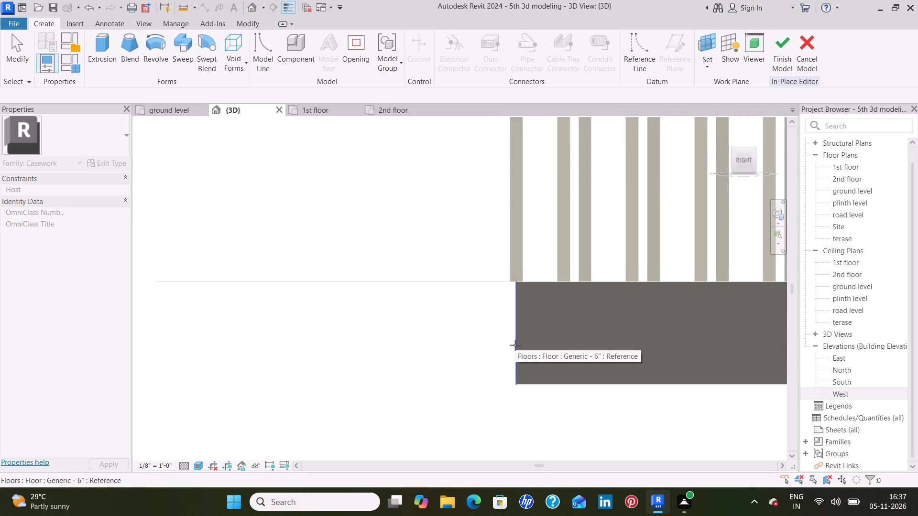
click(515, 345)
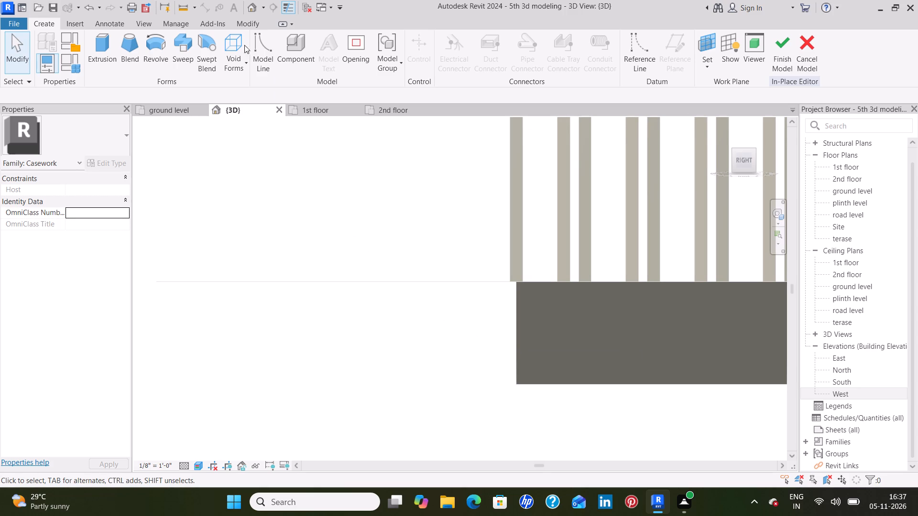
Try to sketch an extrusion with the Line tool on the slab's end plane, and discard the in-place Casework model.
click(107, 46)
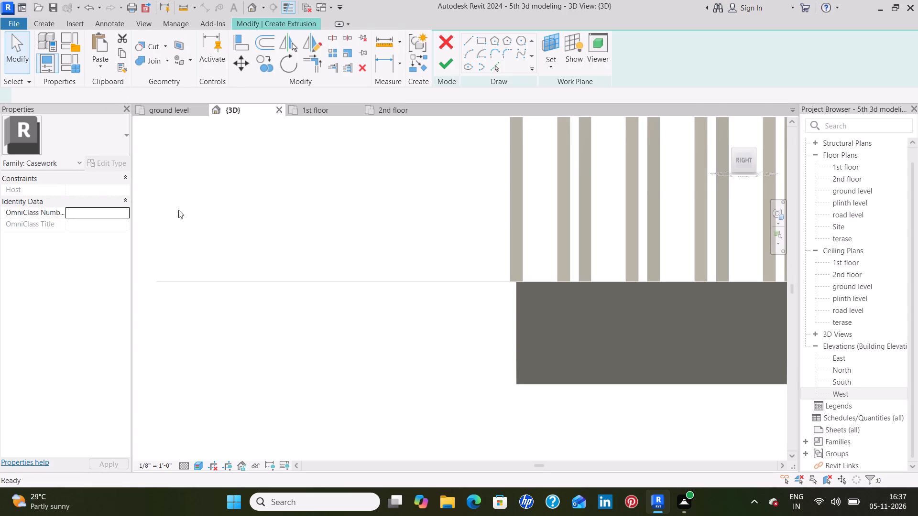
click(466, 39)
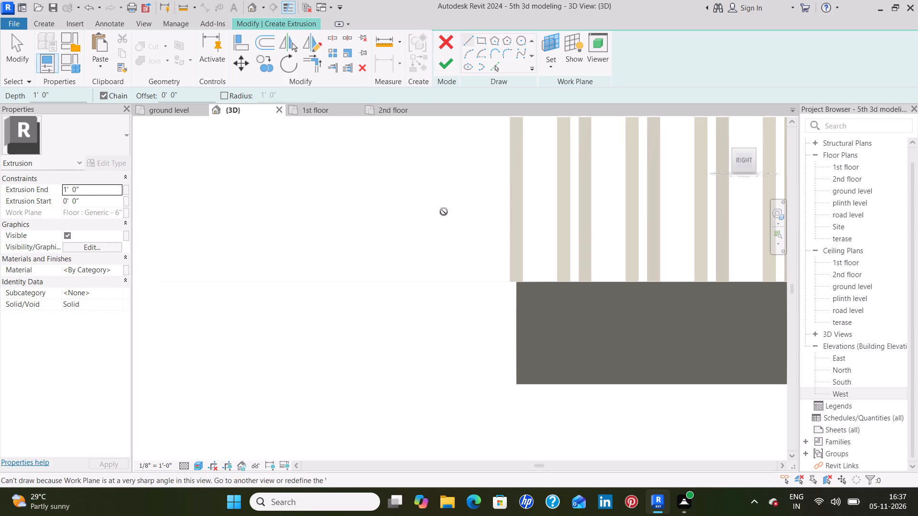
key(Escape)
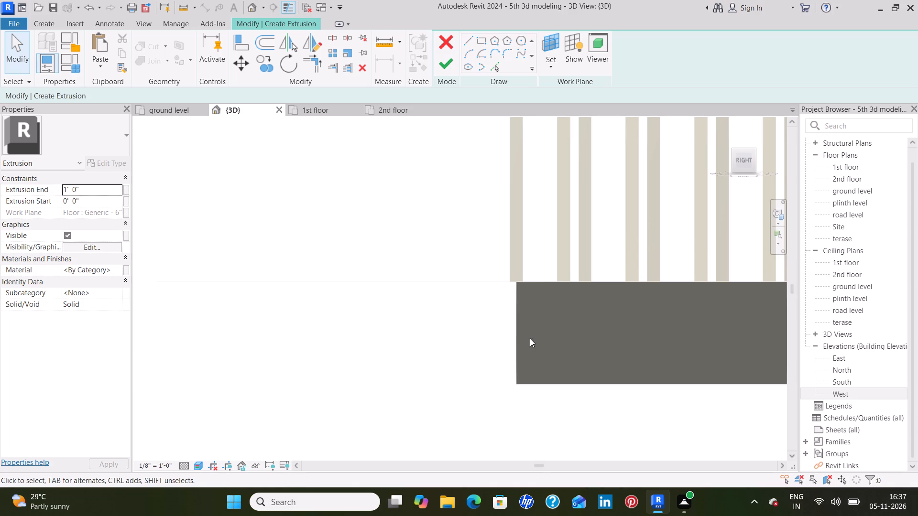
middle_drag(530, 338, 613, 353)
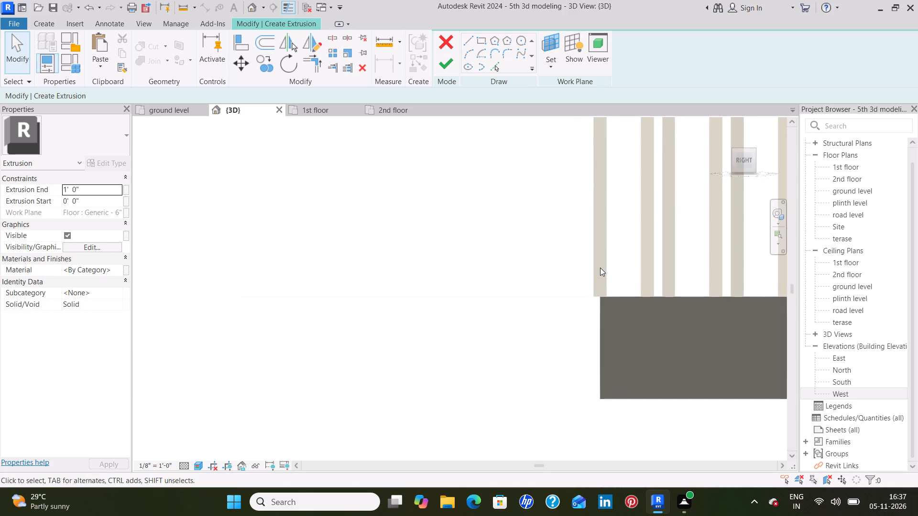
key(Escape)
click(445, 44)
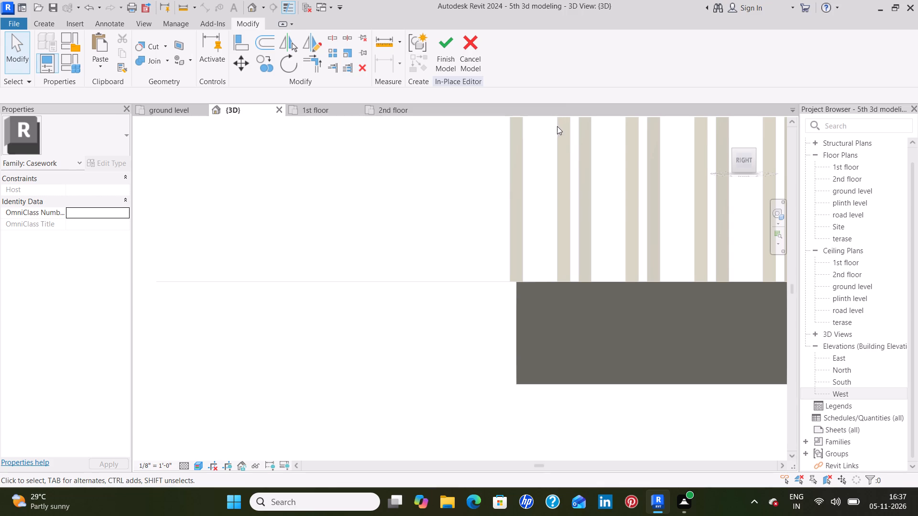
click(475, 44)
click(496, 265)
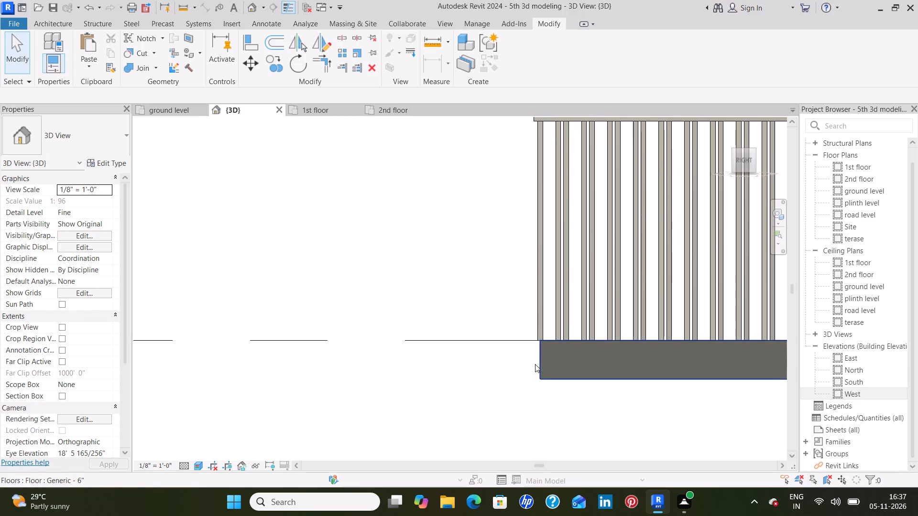
Start a new in-place model in the Casework category at the ground-level slab edge, keeping the default name Casework 1.
scroll(535, 365, up, 6)
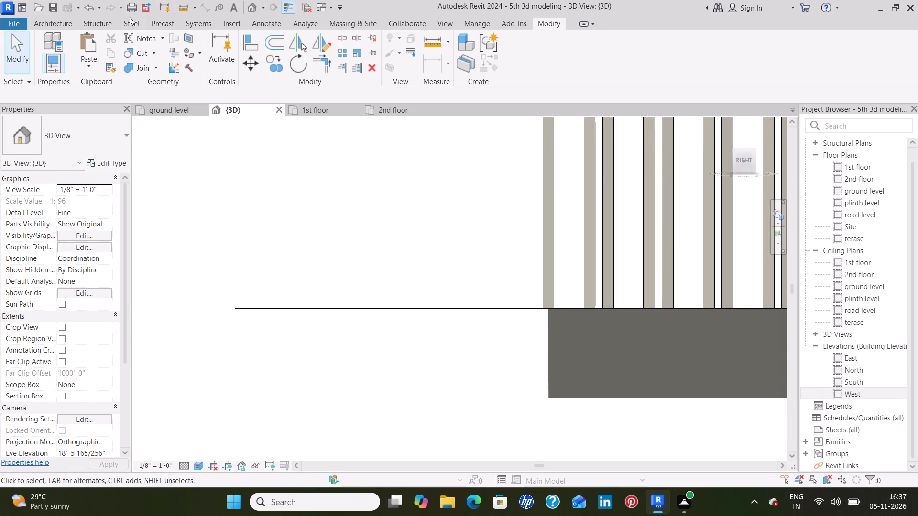
click(55, 22)
click(132, 64)
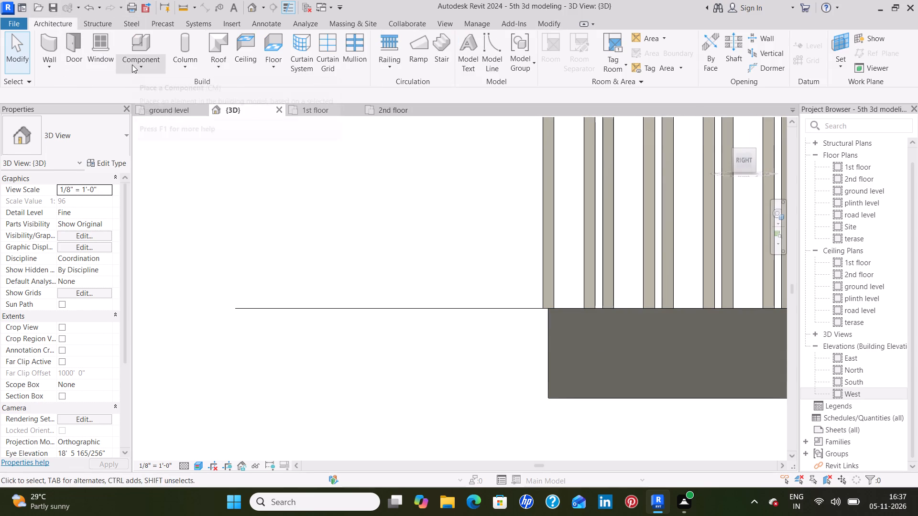
click(177, 119)
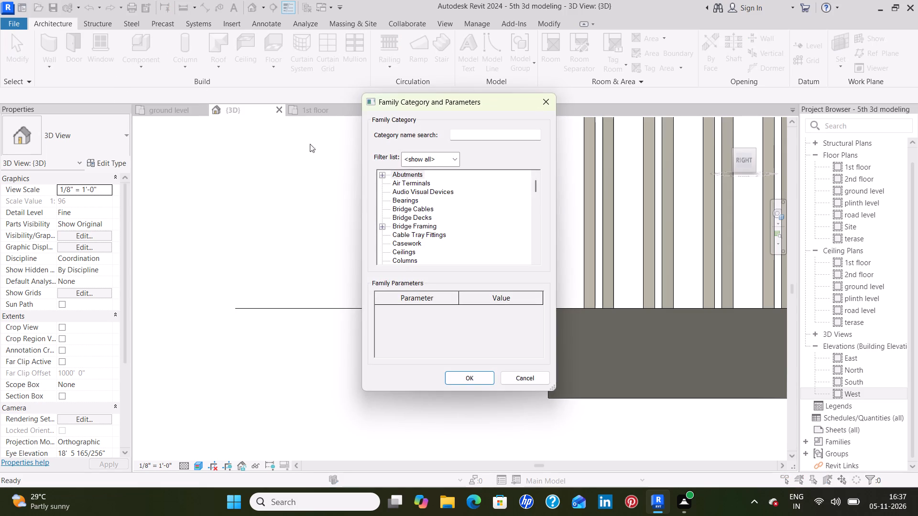
click(406, 235)
click(406, 242)
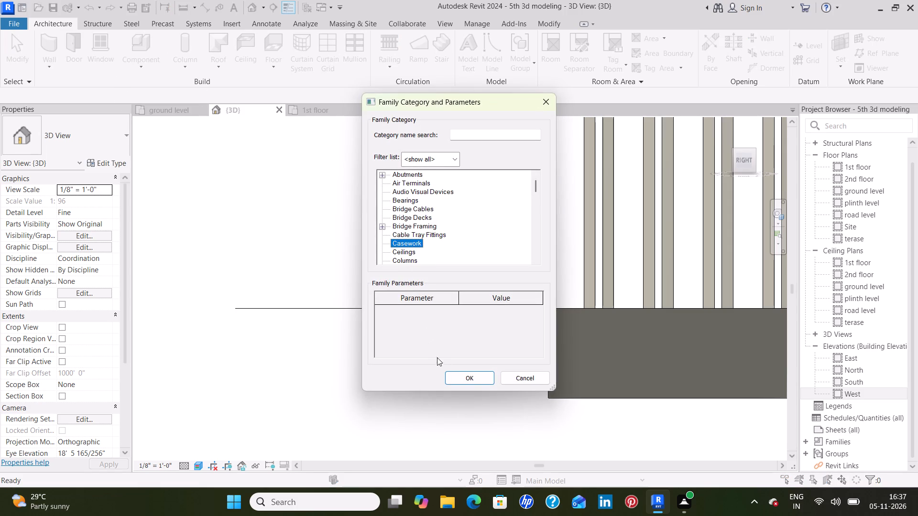
click(458, 376)
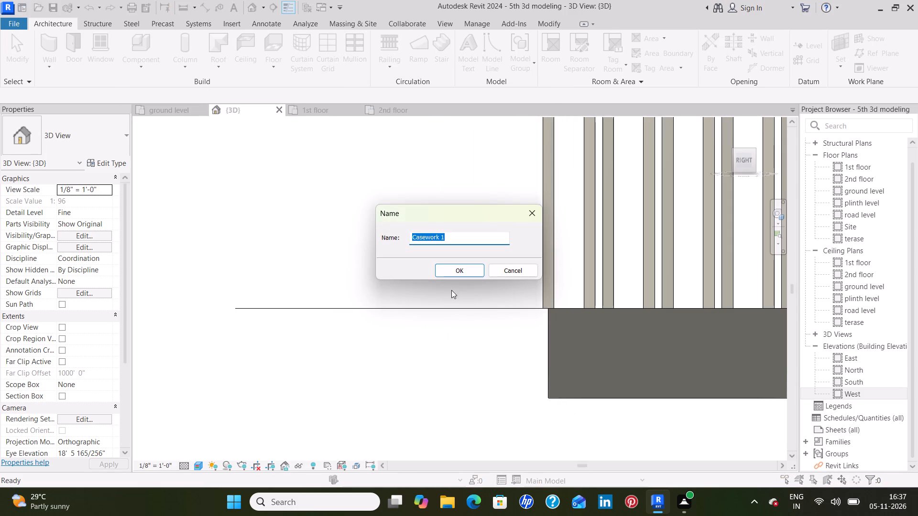
click(459, 271)
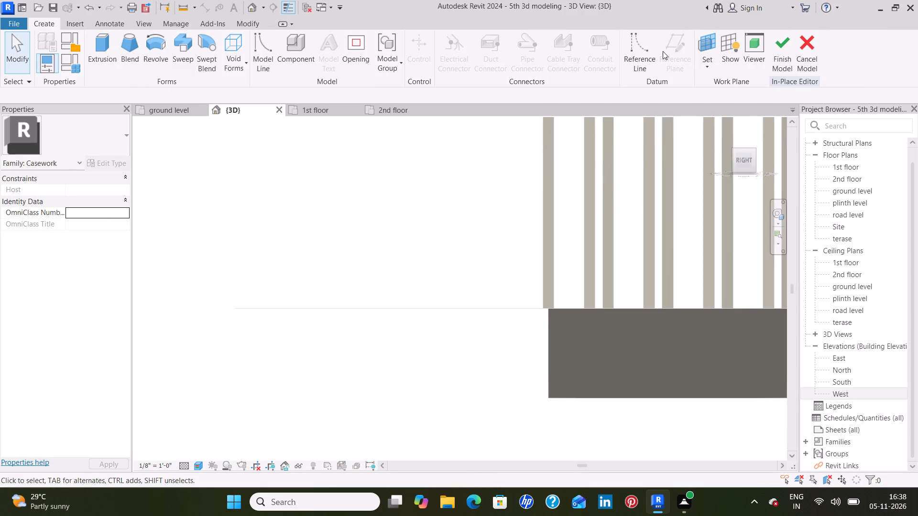
Set the new Casework model's work plane by picking the end face of the ground-level floor slab.
click(701, 46)
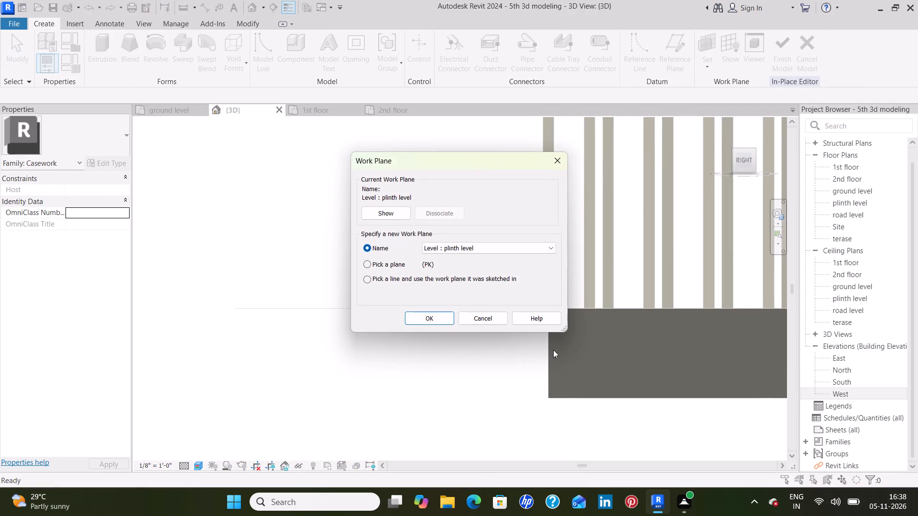
click(392, 264)
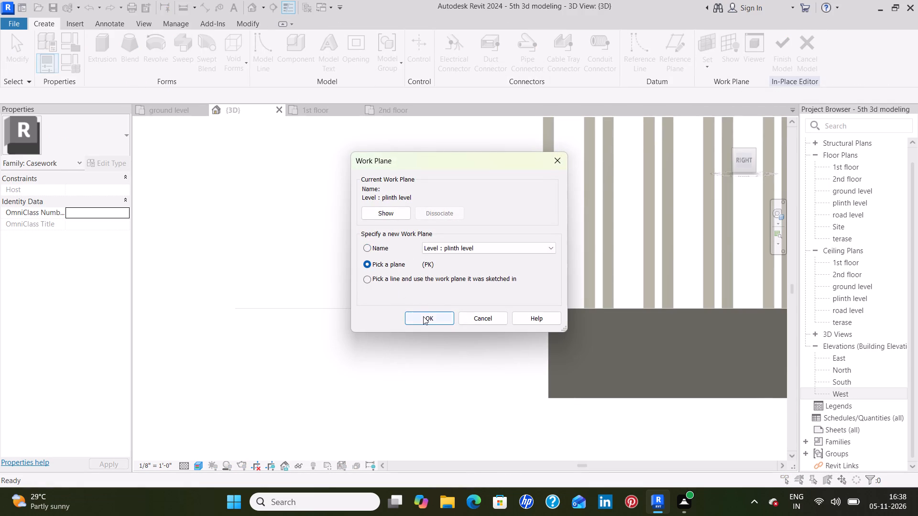
click(423, 316)
scroll(541, 364, up, 2)
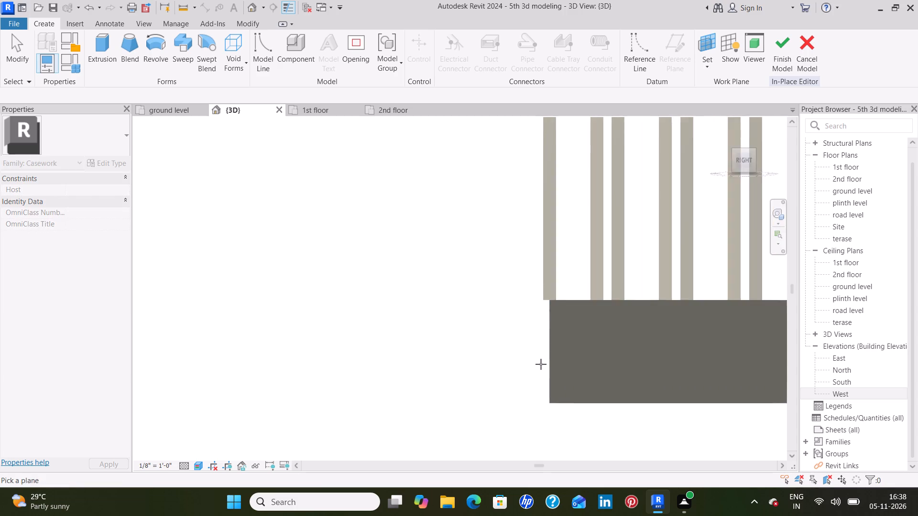
scroll(541, 364, up, 2)
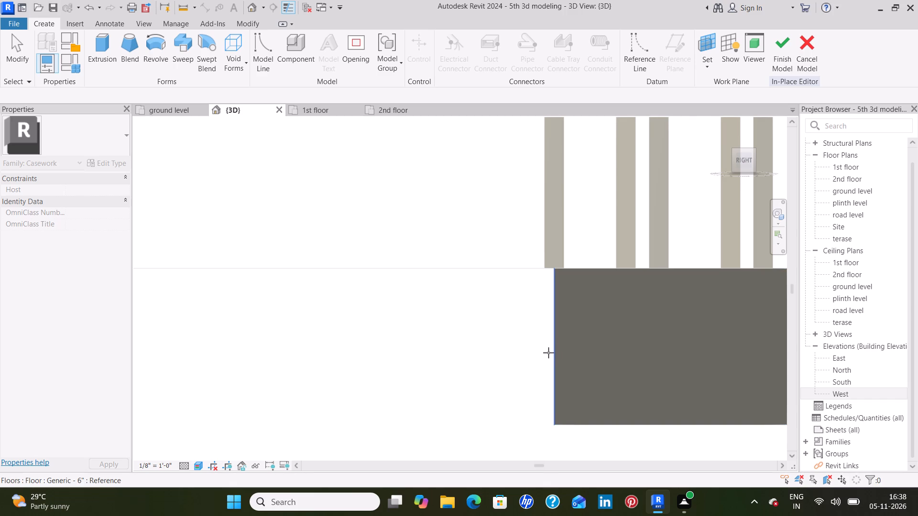
click(552, 352)
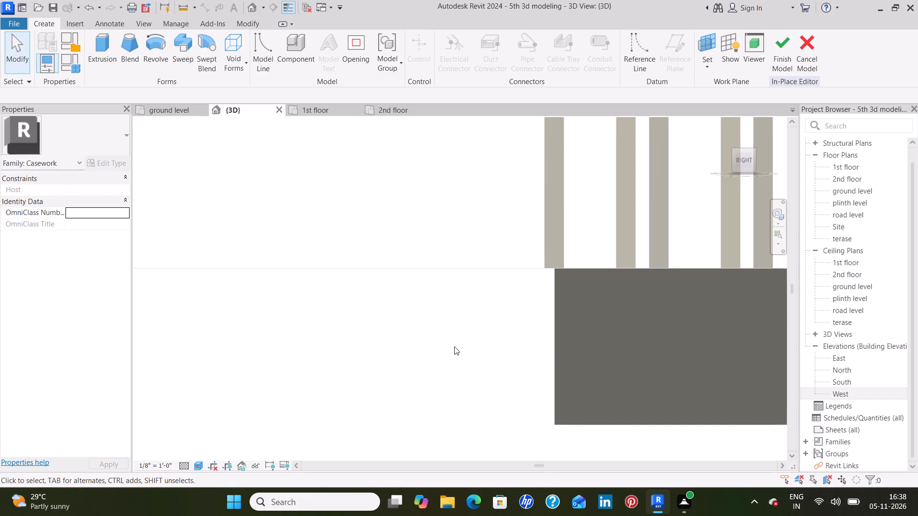
Start a solid extrusion and try to sketch its profile with the Line tool in the right-side 3D view.
click(98, 37)
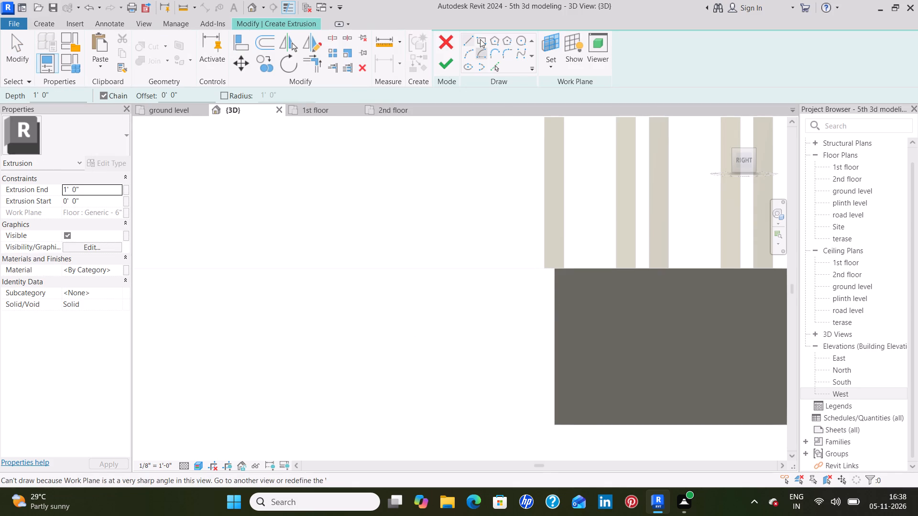
click(467, 38)
key(Escape)
key(Escape)
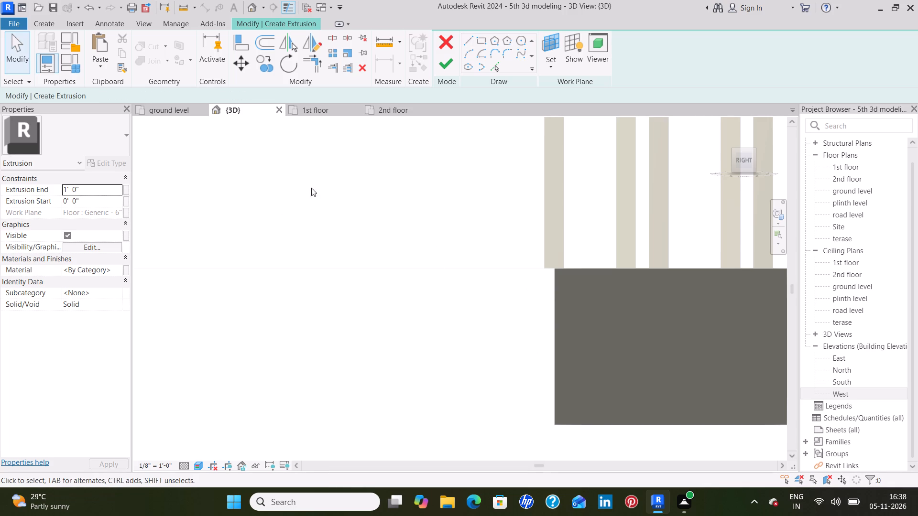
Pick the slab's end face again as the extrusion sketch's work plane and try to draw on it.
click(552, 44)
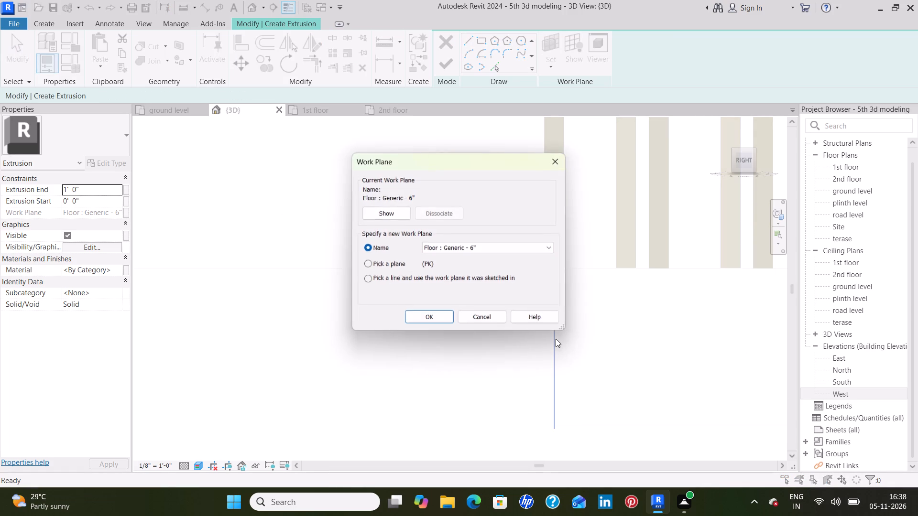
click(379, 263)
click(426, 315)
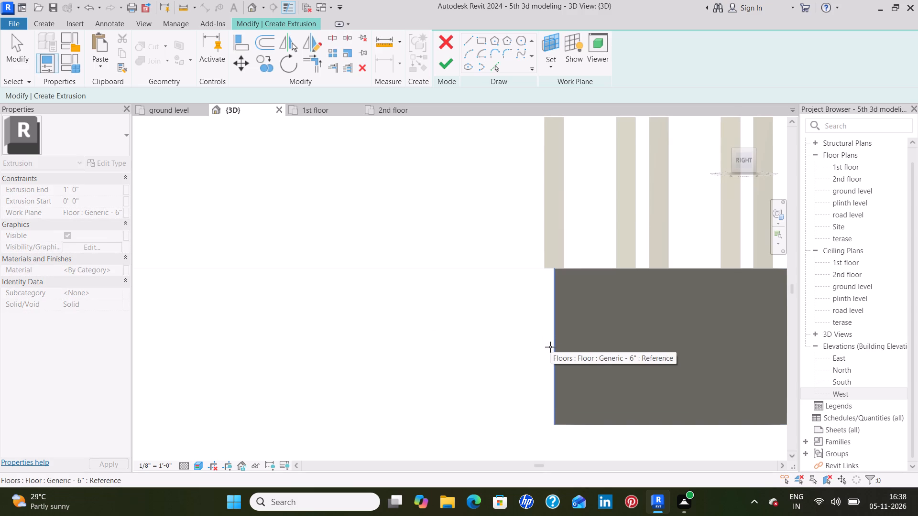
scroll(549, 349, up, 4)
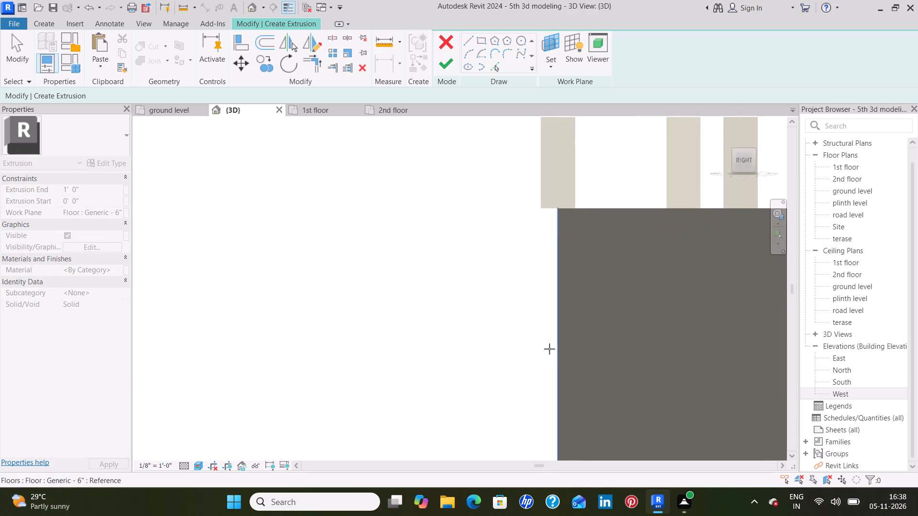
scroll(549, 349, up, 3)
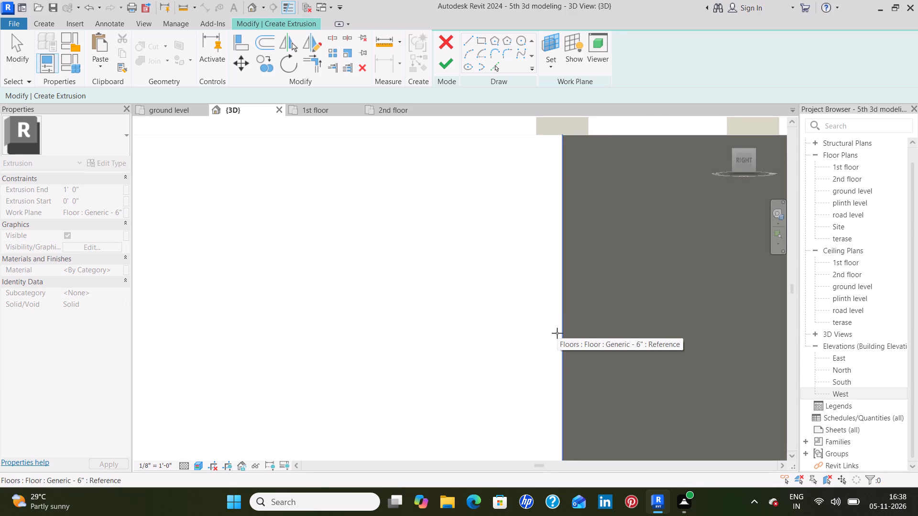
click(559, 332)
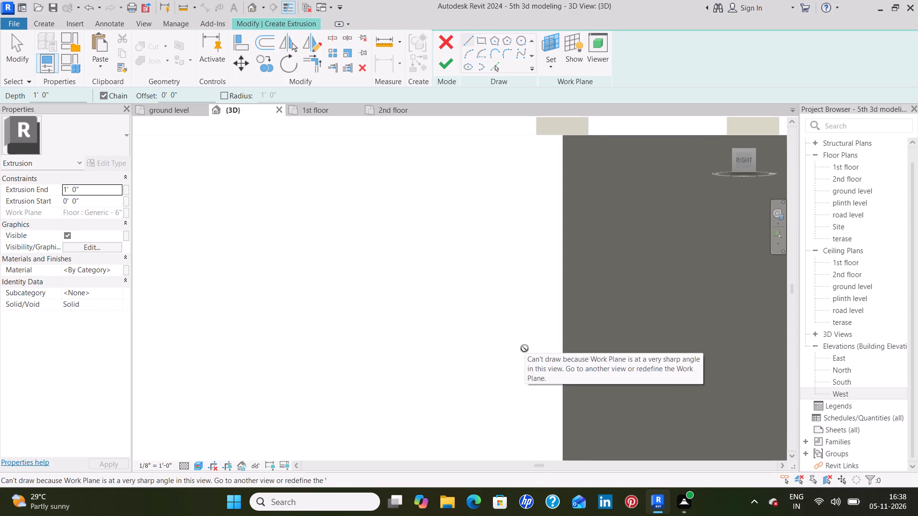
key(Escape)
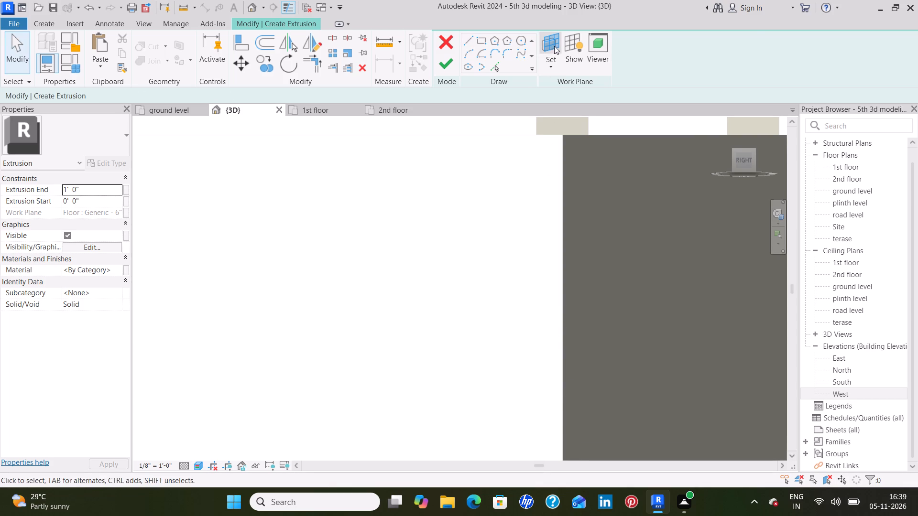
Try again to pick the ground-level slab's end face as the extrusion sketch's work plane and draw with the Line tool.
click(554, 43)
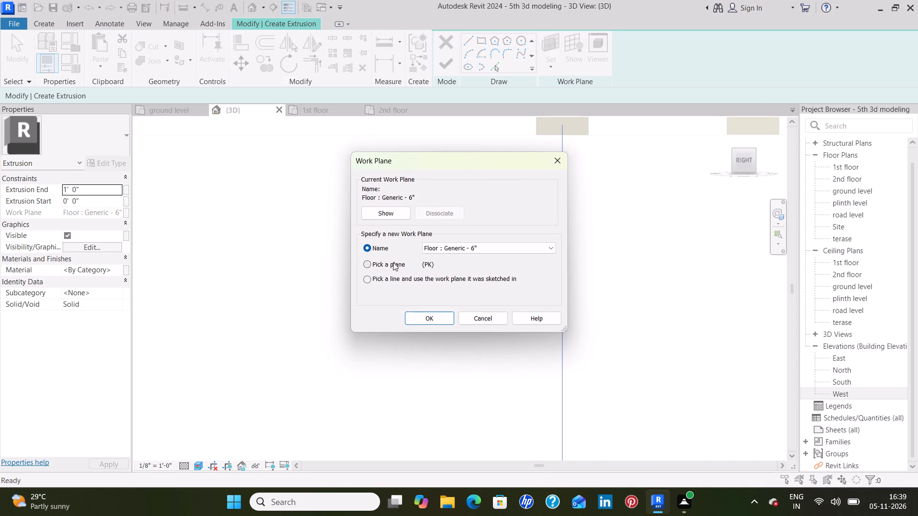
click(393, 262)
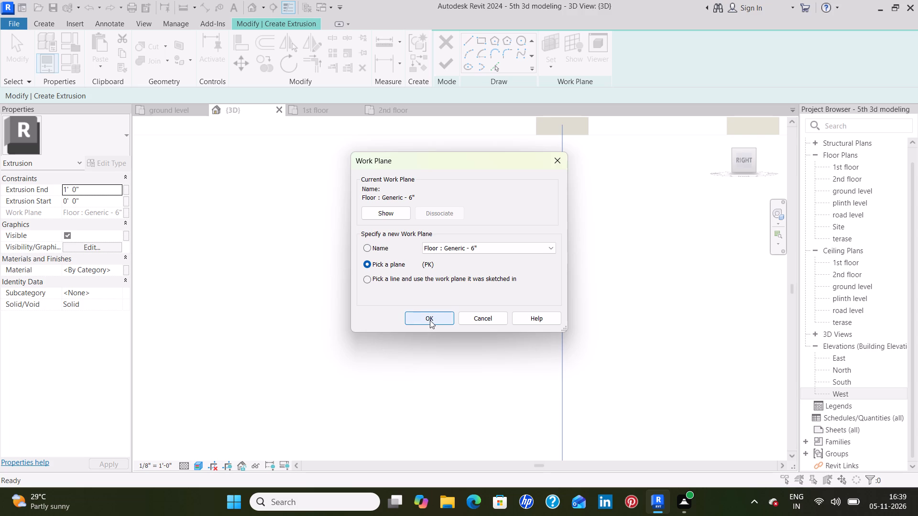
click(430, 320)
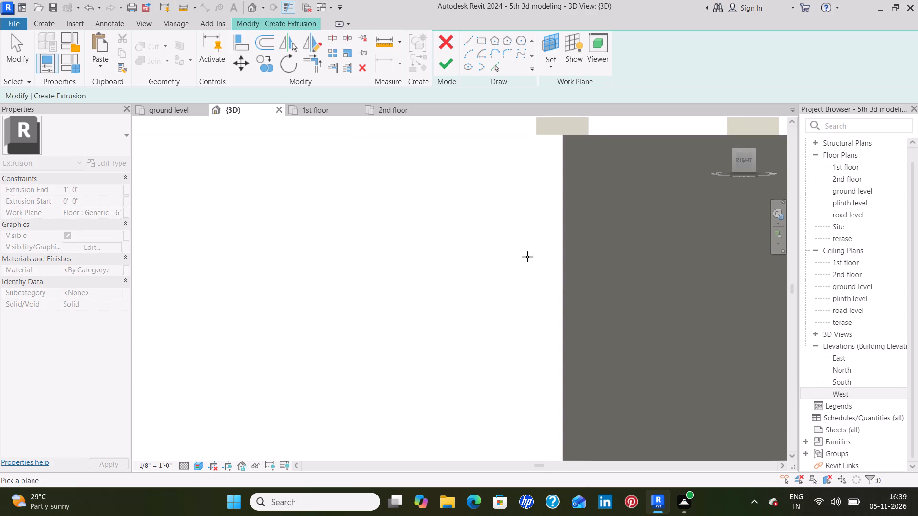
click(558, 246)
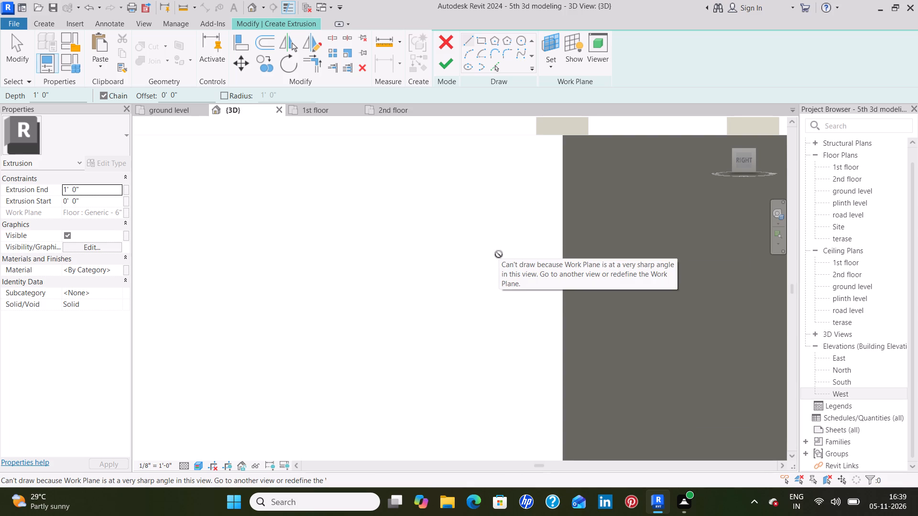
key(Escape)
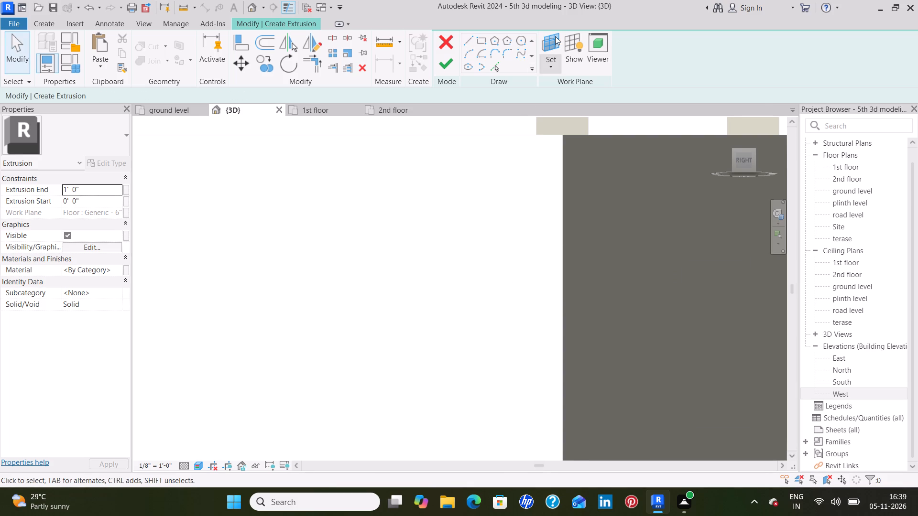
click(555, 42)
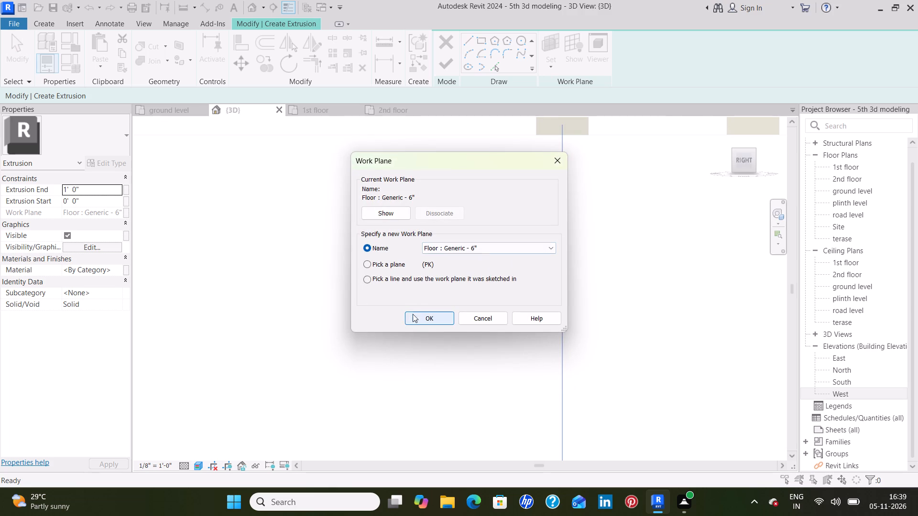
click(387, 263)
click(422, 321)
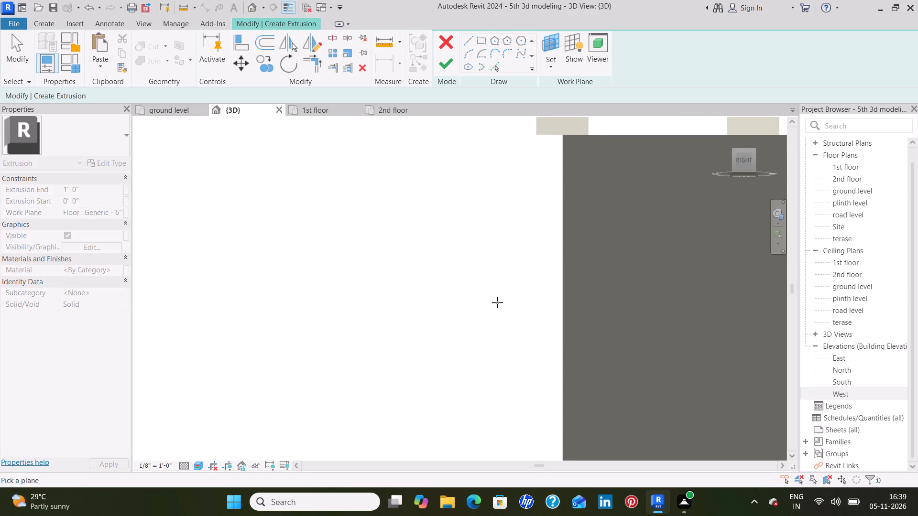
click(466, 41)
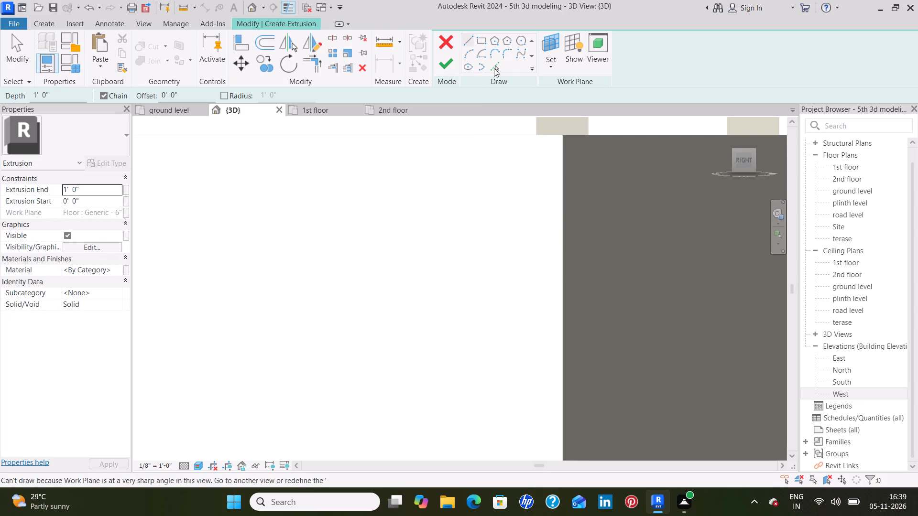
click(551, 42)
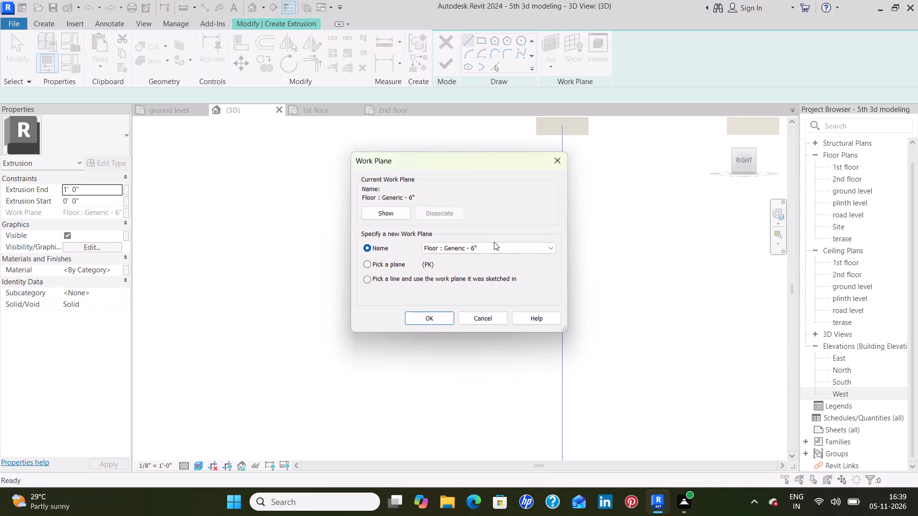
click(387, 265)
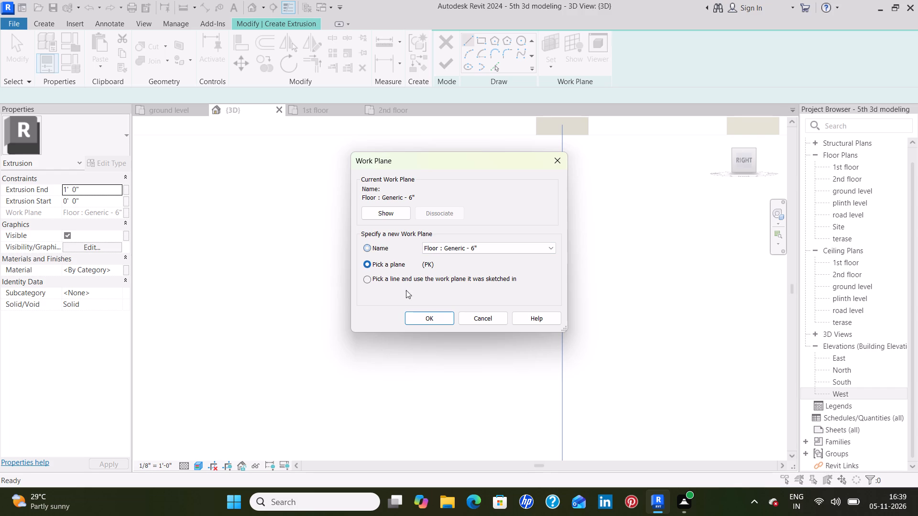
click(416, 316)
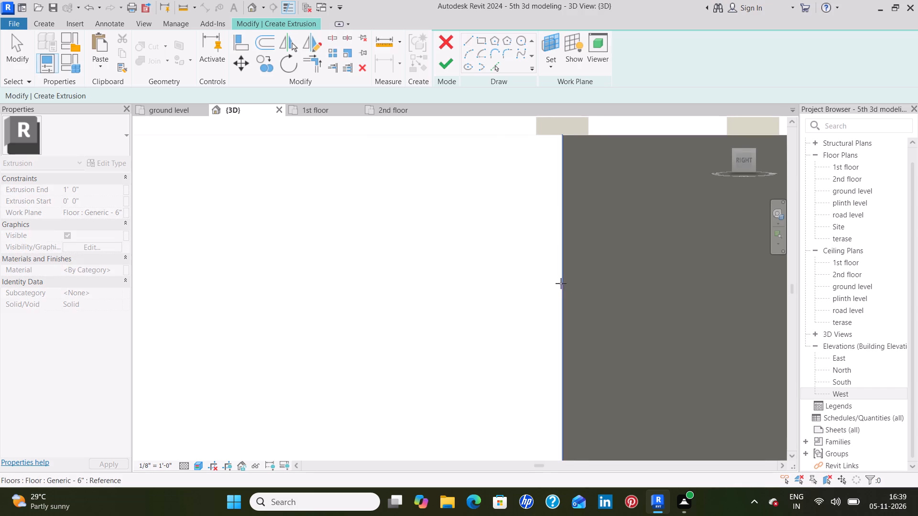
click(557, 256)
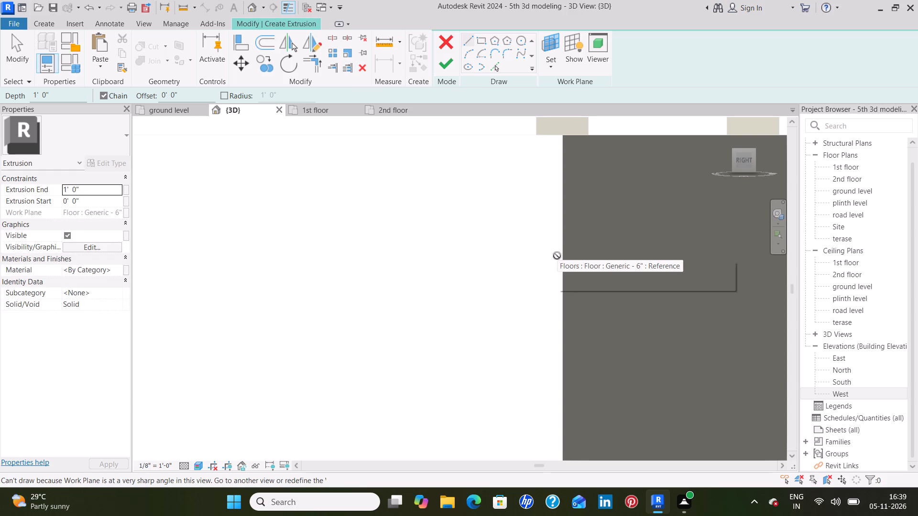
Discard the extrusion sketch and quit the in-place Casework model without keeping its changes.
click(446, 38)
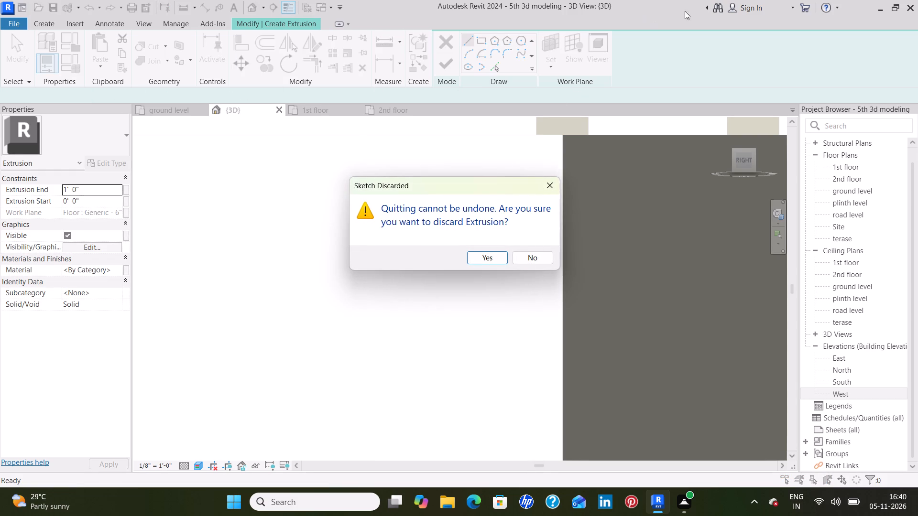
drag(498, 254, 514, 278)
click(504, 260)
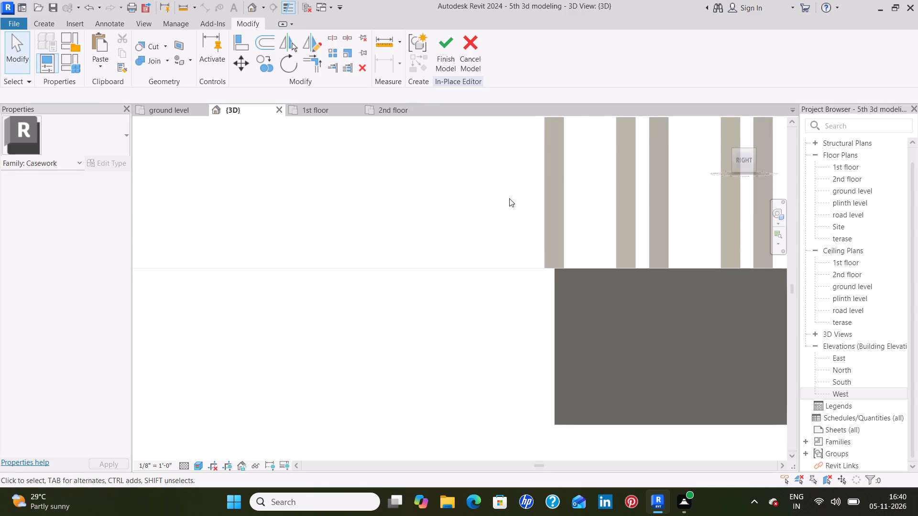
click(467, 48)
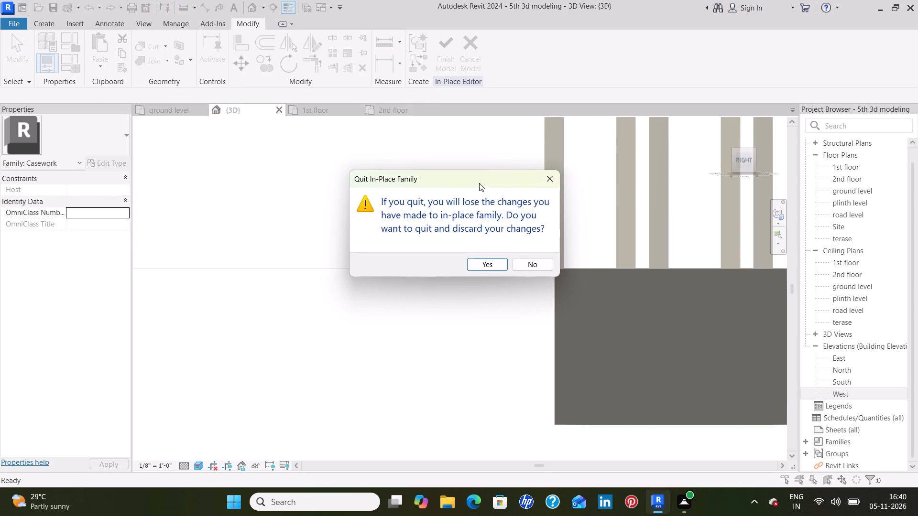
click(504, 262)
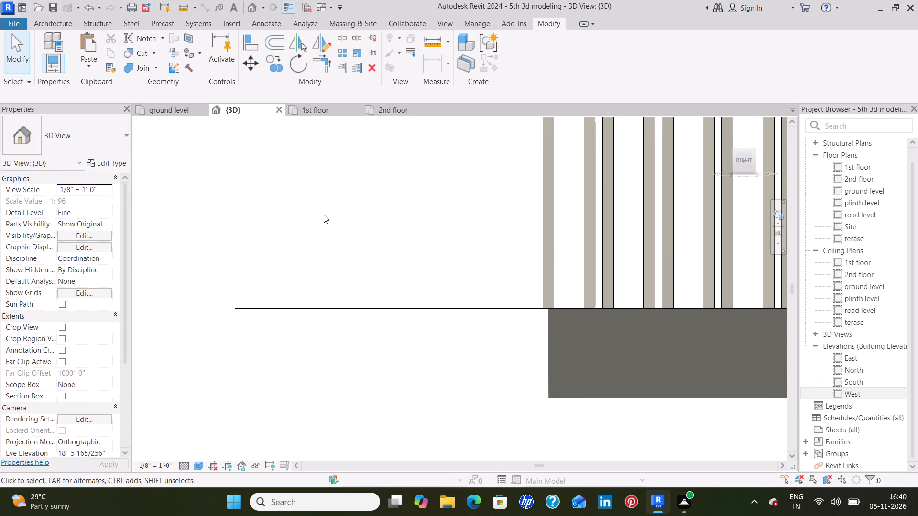
Nudge the ground-level Handrail - Rectangular railing inward in small increments, past the floor slab's end edge.
click(555, 258)
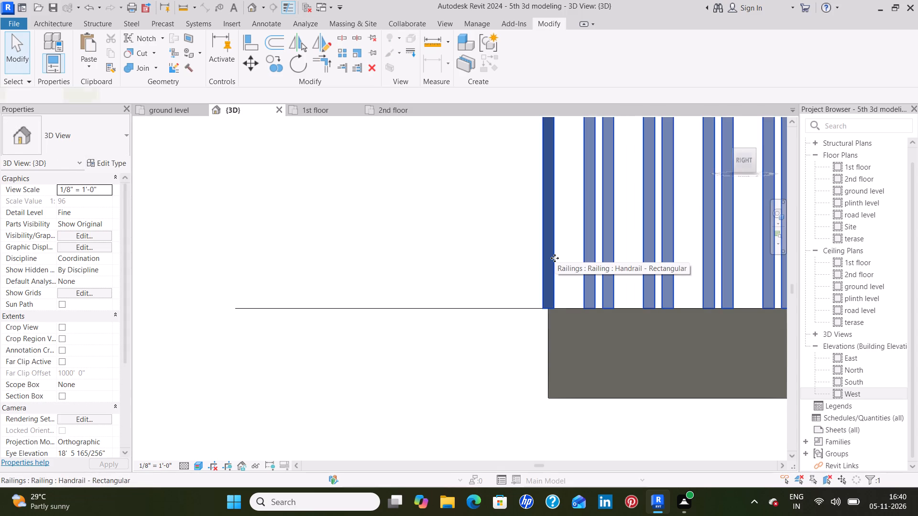
key(Right)
key(Right)
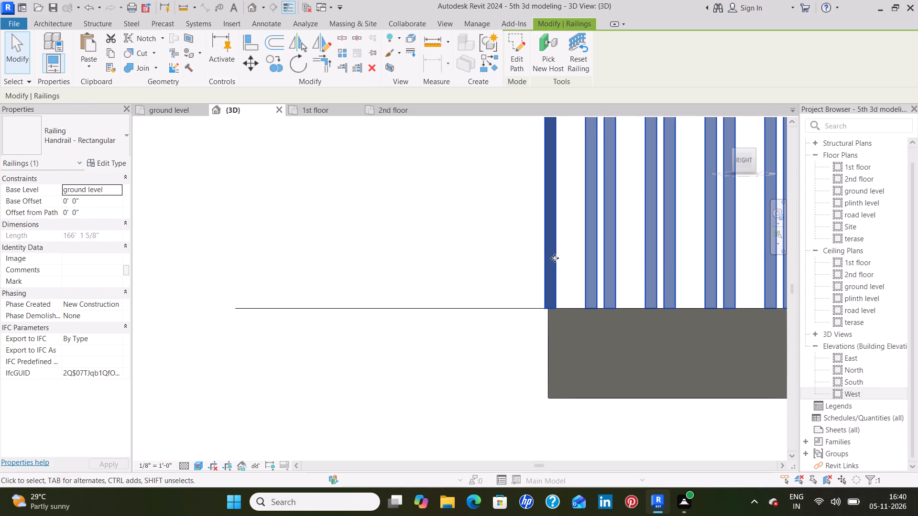
key(Right)
key(Right)
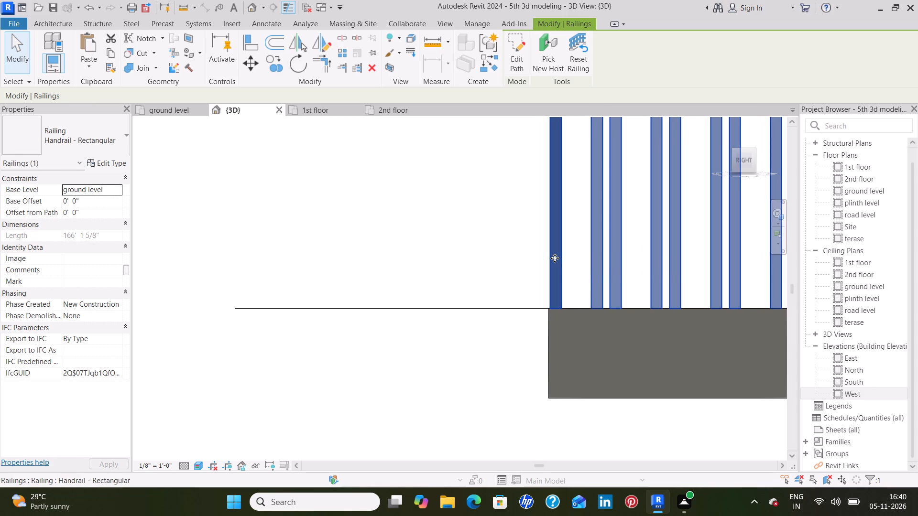
key(Right)
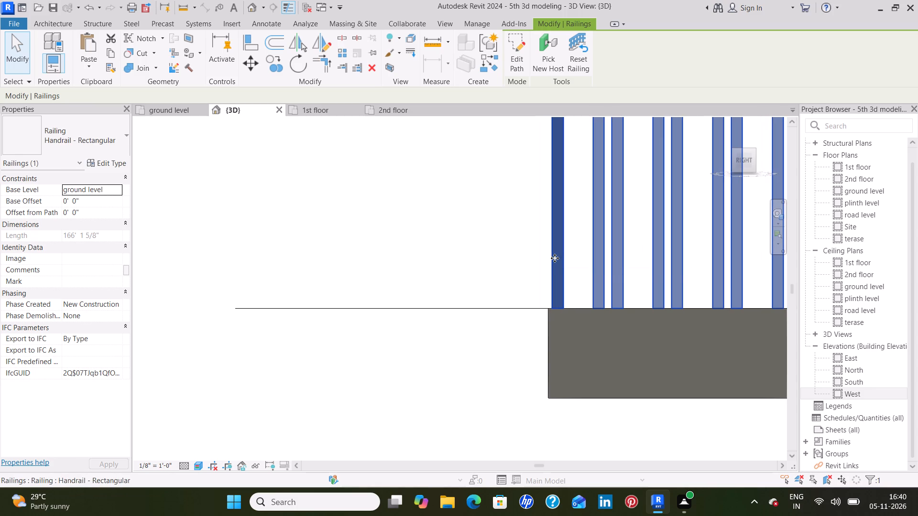
click(428, 245)
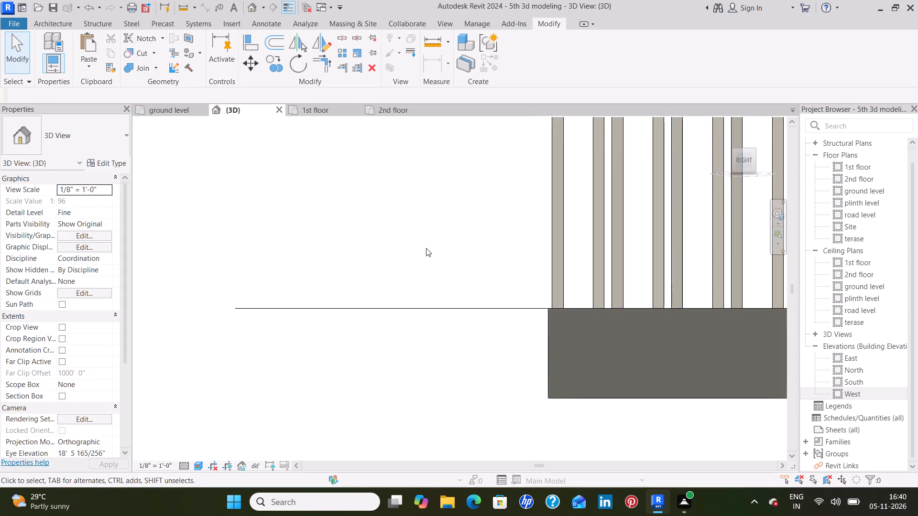
Start a new in-place model in the Casework category with the default name, facing the ground-level slab edge from the building's left side.
scroll(426, 248, down, 17)
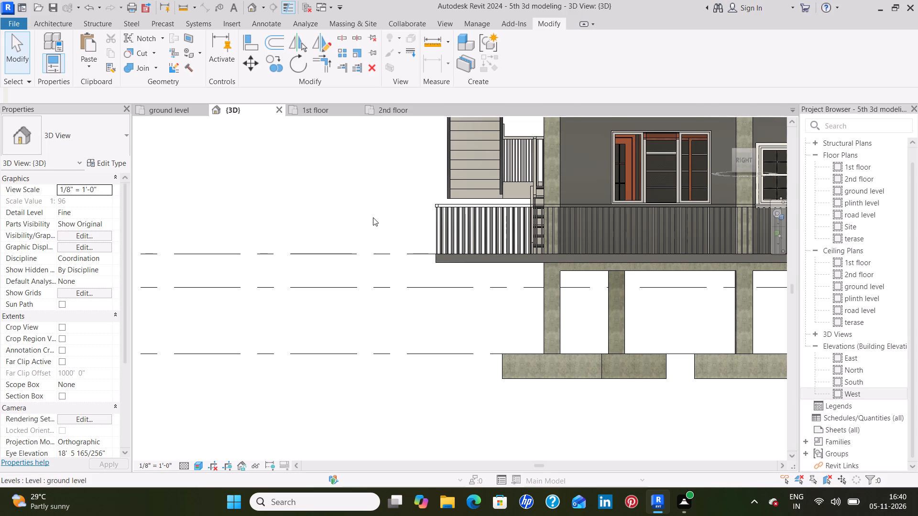
scroll(372, 219, down, 4)
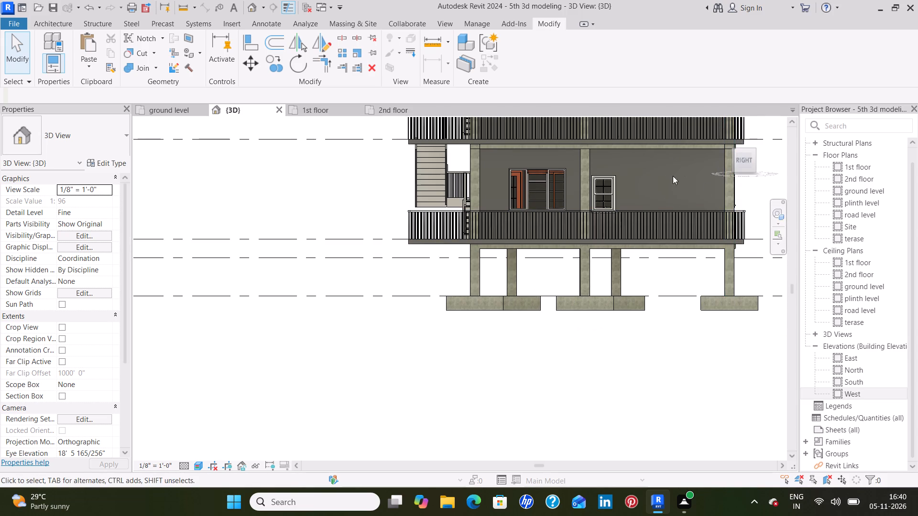
middle_drag(656, 176, 477, 211)
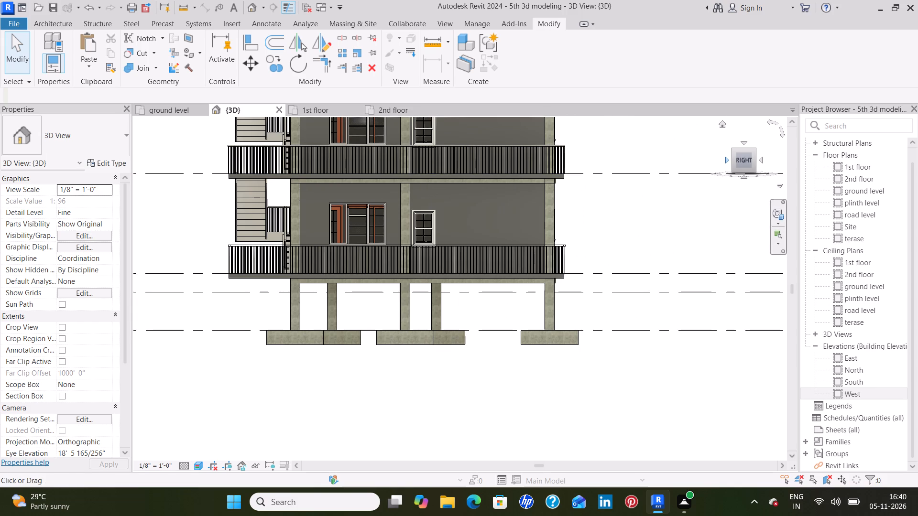
click(727, 159)
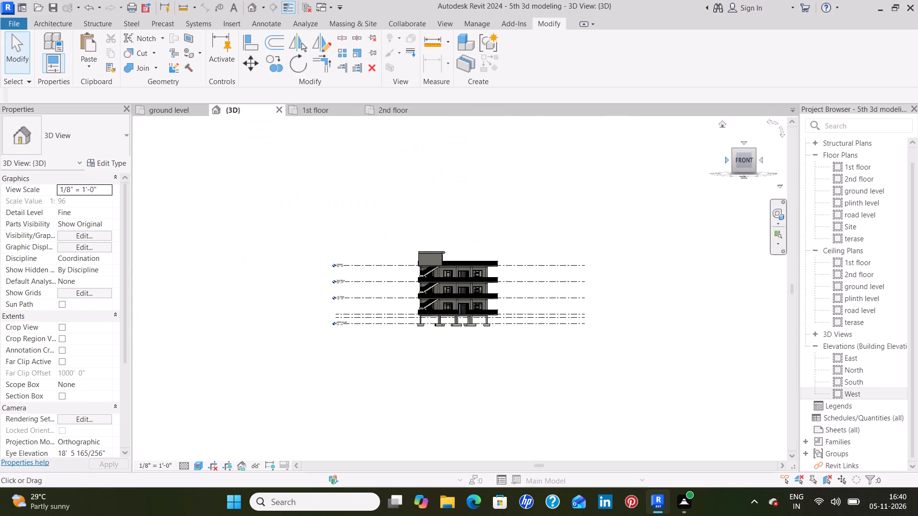
click(725, 159)
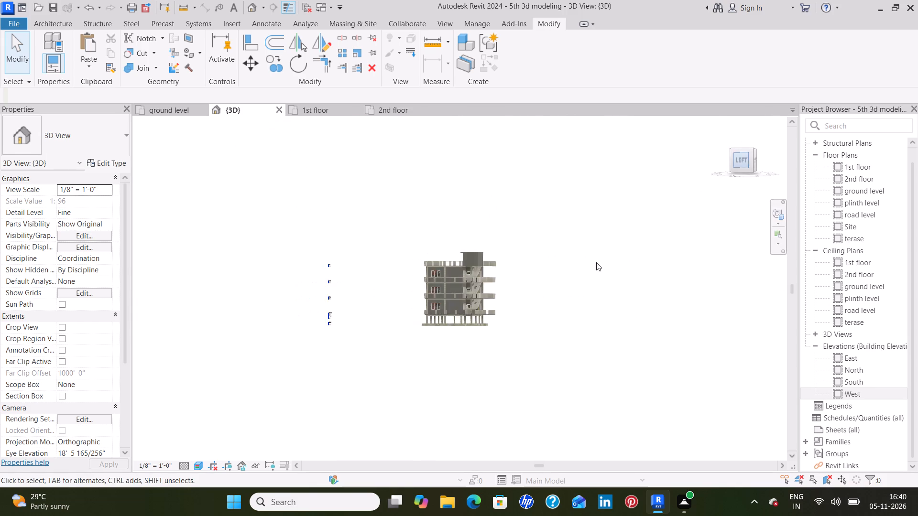
scroll(484, 312, up, 10)
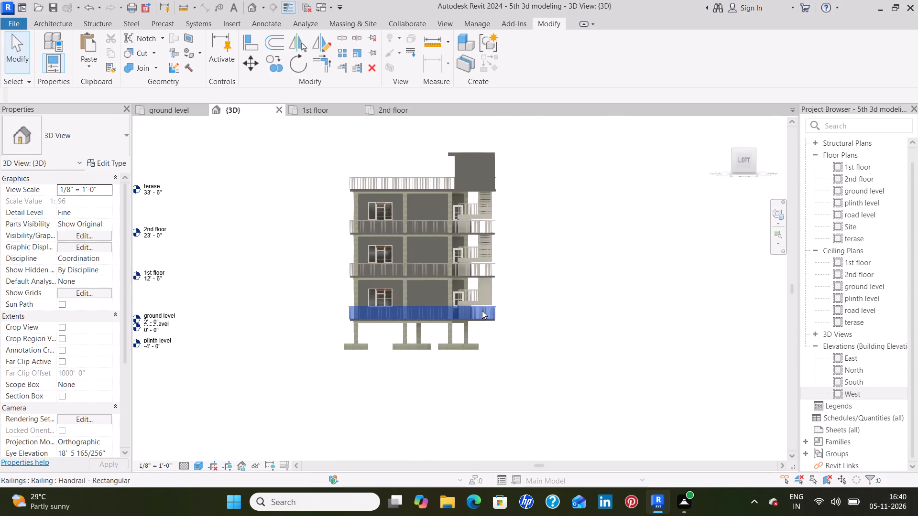
scroll(482, 311, up, 6)
middle_drag(600, 347, 484, 291)
scroll(406, 270, up, 13)
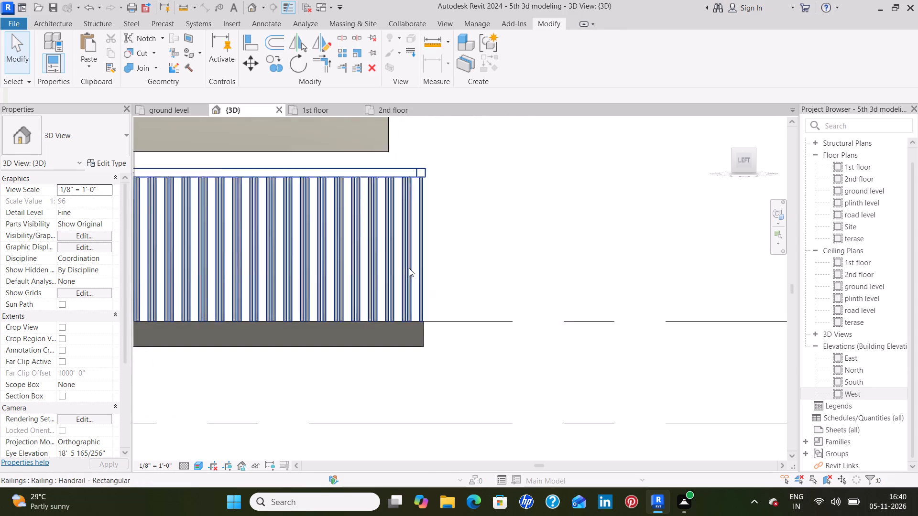
middle_drag(467, 271, 444, 276)
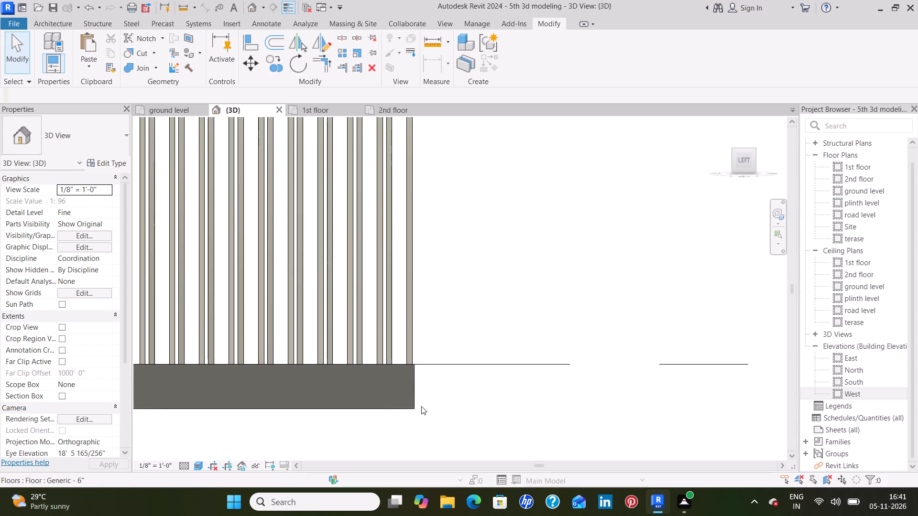
middle_drag(421, 406, 505, 296)
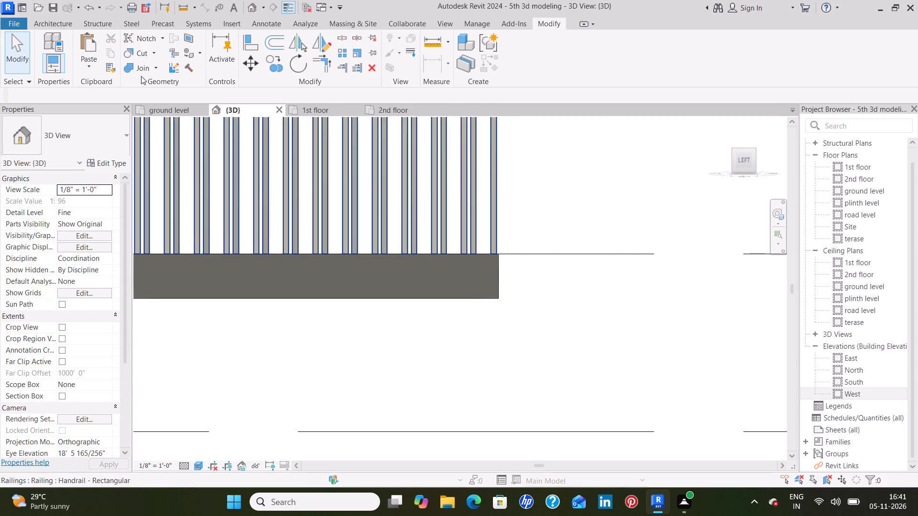
click(64, 21)
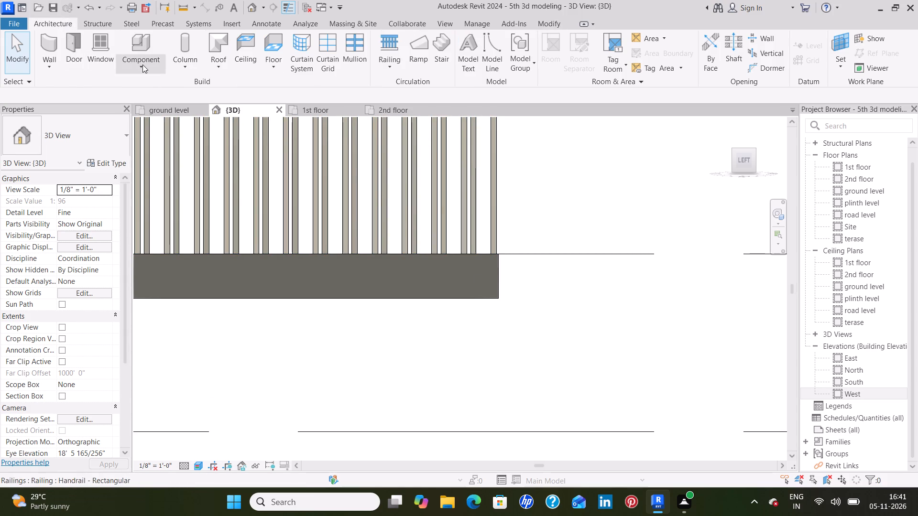
click(142, 64)
click(153, 111)
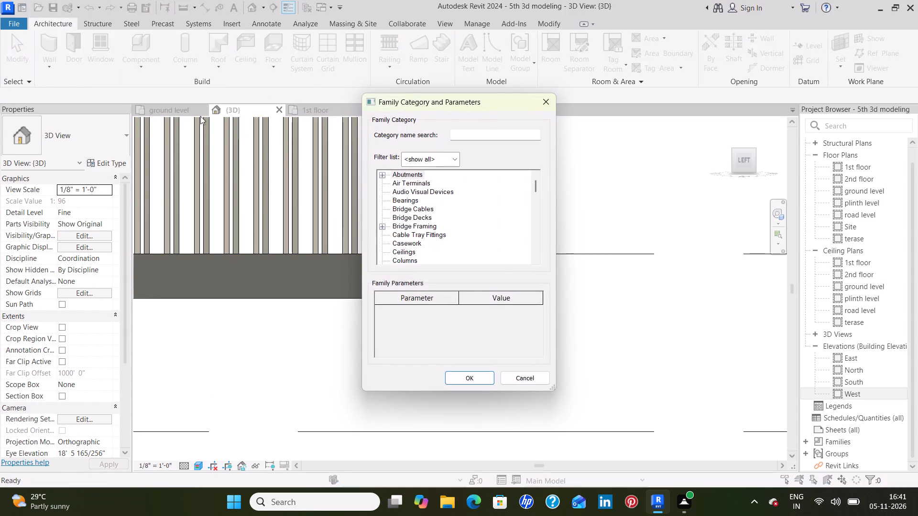
click(409, 245)
click(481, 379)
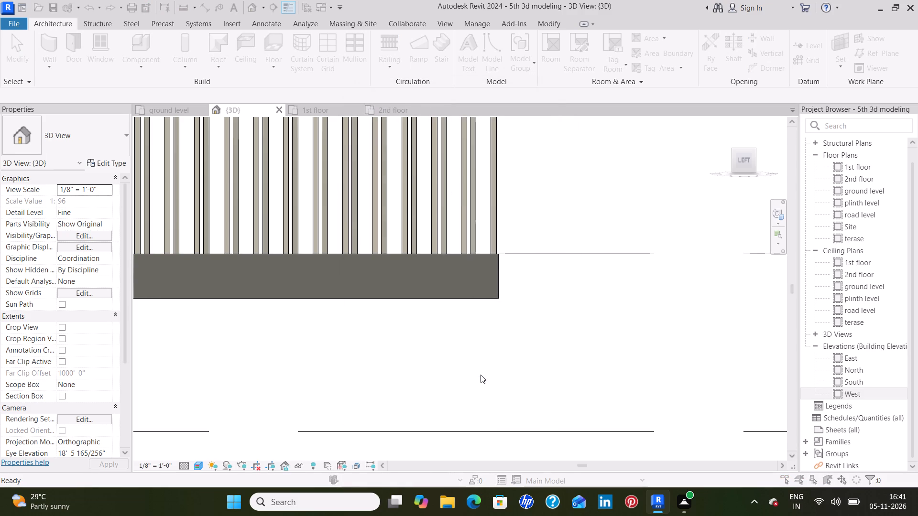
click(453, 271)
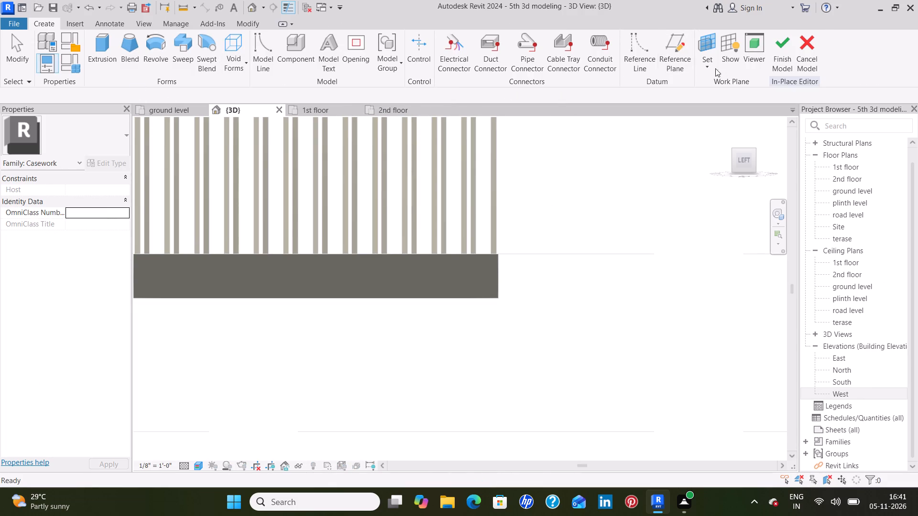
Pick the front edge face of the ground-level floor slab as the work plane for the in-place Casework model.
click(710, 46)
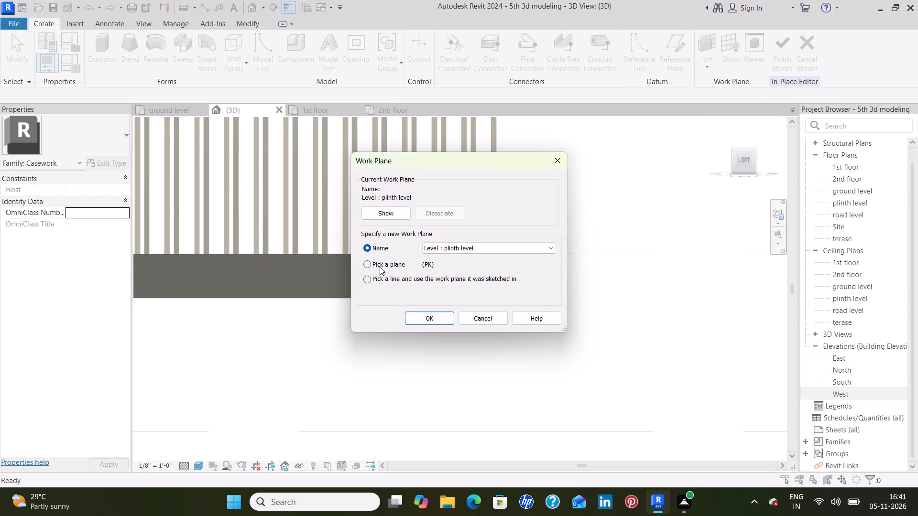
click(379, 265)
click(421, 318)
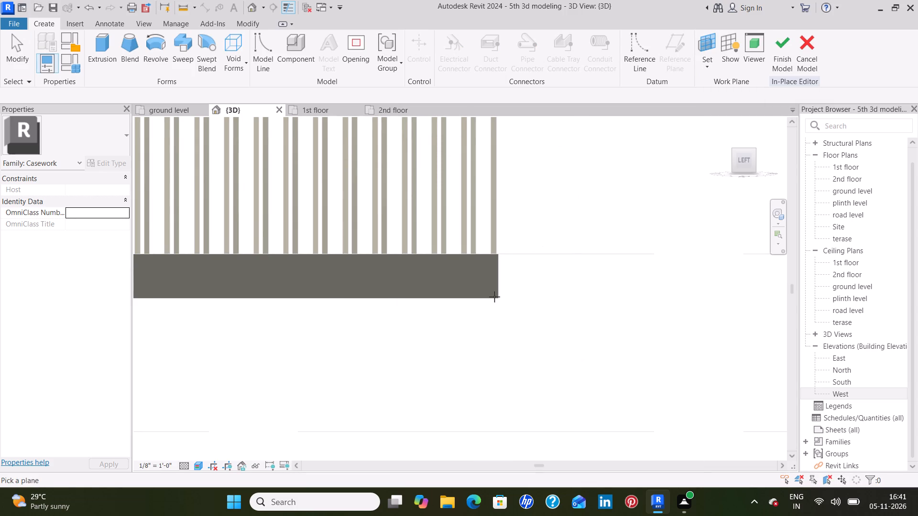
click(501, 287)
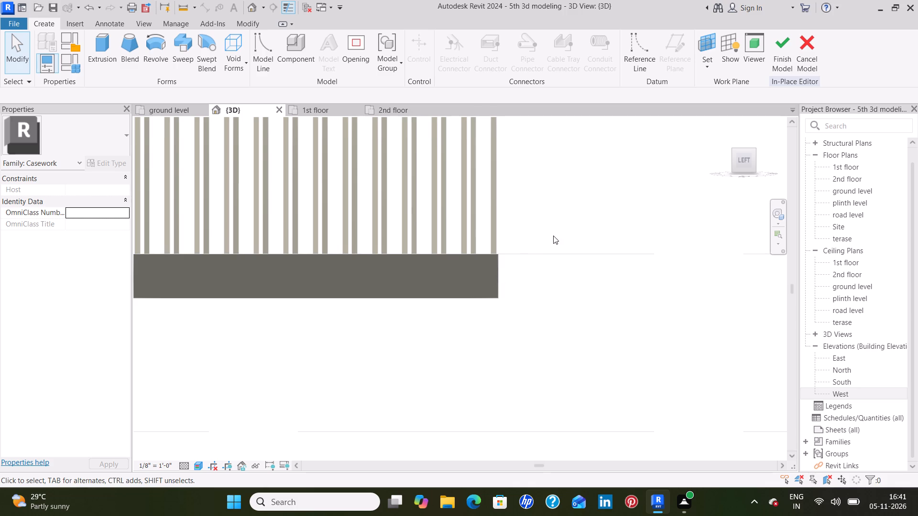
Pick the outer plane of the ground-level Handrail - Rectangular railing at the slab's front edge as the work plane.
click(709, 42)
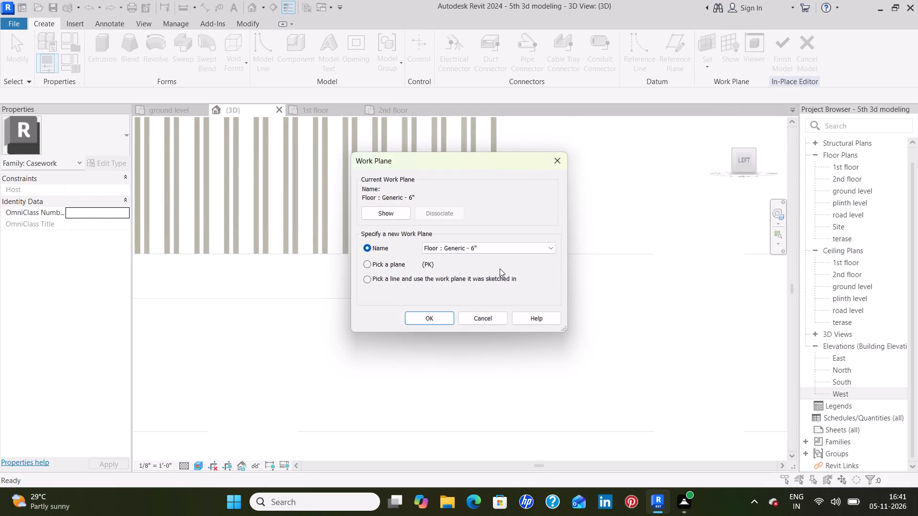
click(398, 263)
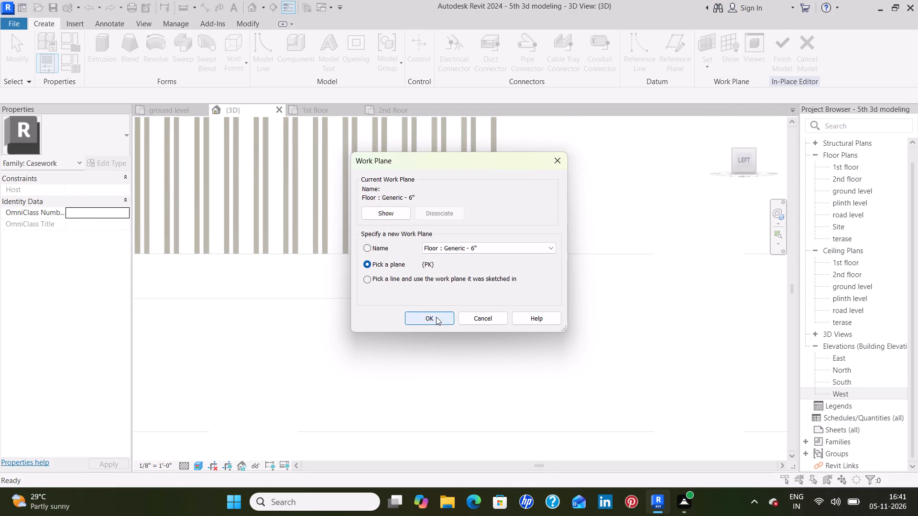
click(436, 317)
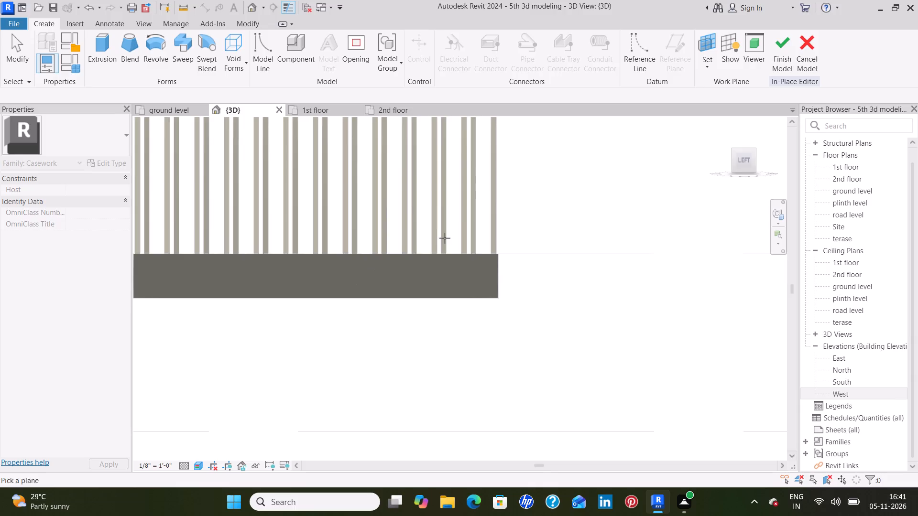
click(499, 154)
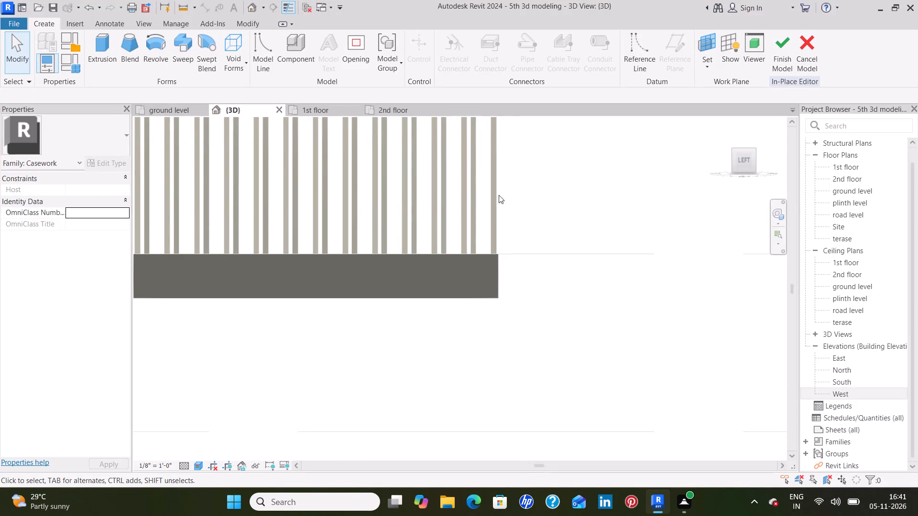
Start an Extrusion and try to draw its profile with the Line tool beside the railing's end in the left-side view.
click(104, 52)
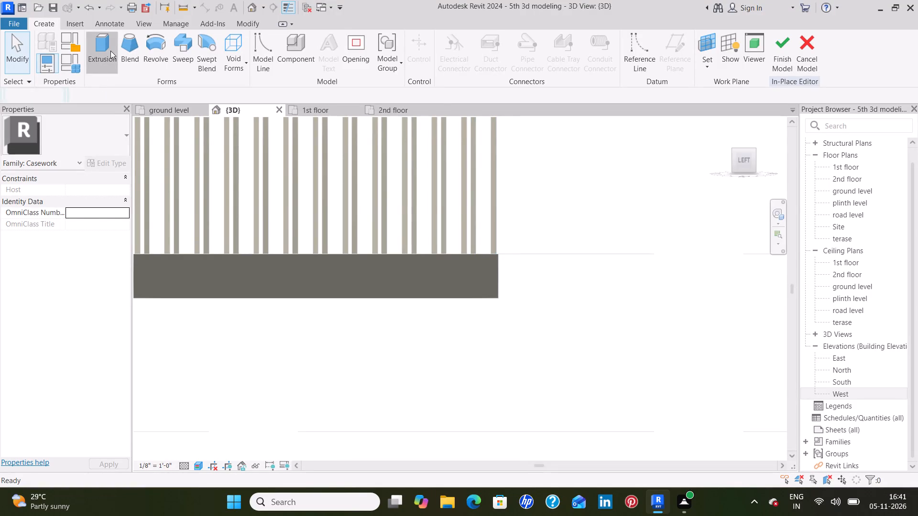
click(469, 43)
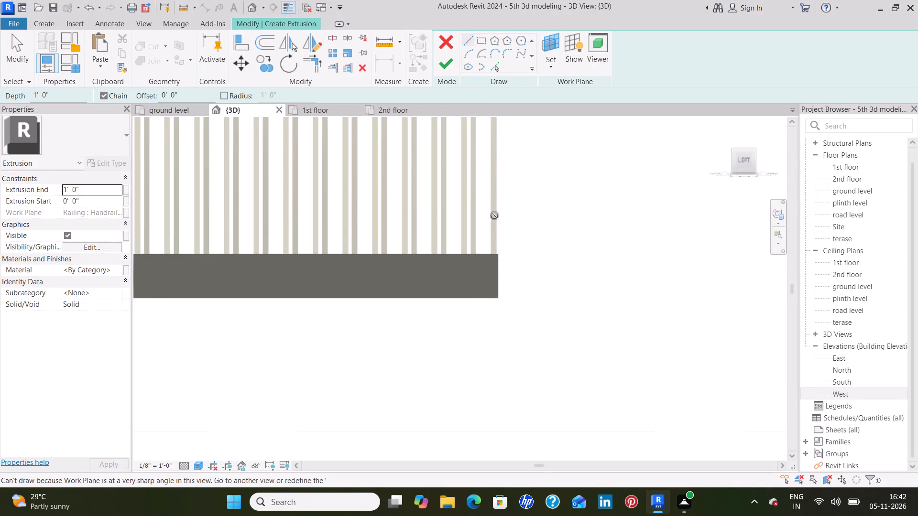
click(494, 198)
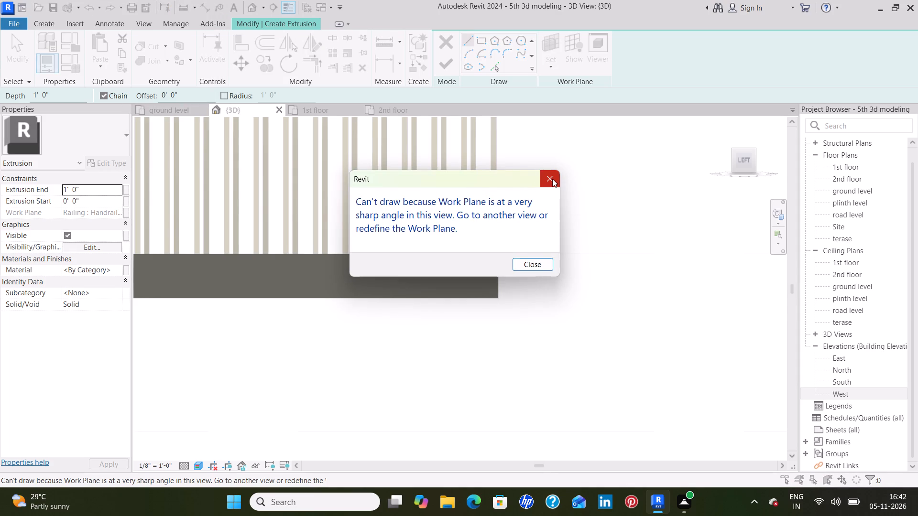
click(552, 179)
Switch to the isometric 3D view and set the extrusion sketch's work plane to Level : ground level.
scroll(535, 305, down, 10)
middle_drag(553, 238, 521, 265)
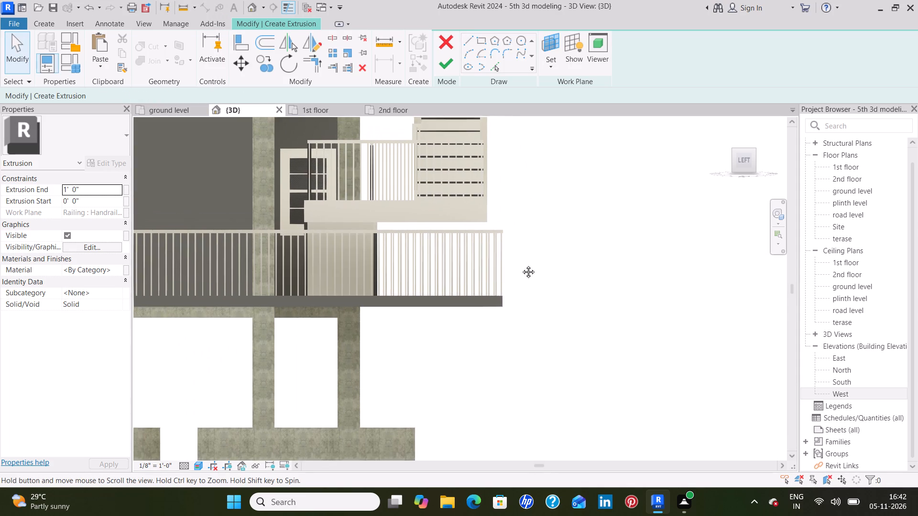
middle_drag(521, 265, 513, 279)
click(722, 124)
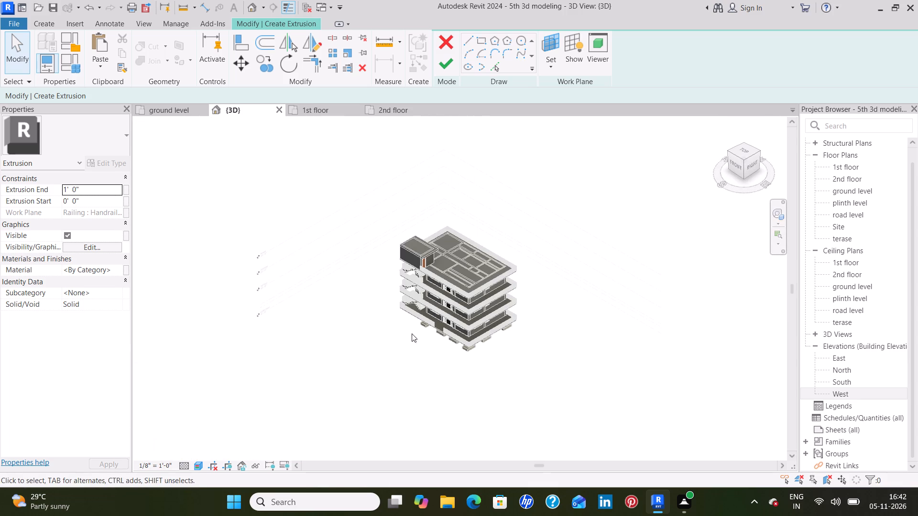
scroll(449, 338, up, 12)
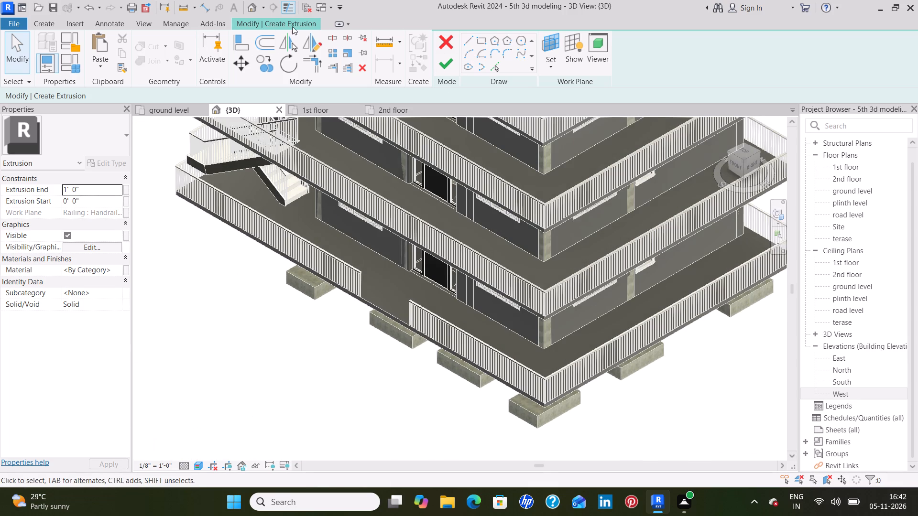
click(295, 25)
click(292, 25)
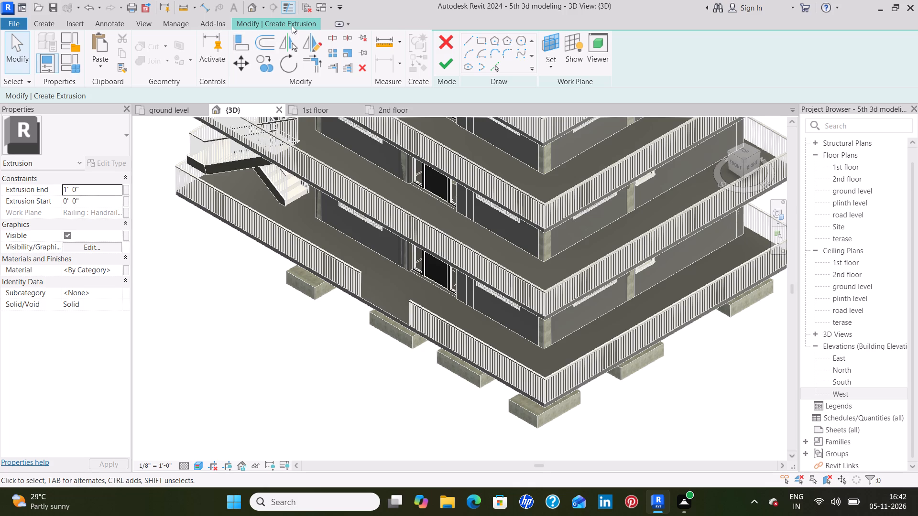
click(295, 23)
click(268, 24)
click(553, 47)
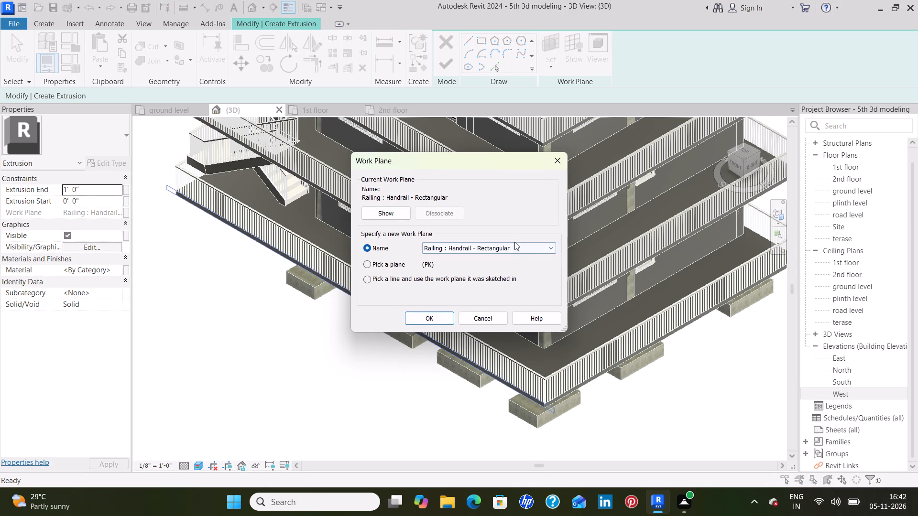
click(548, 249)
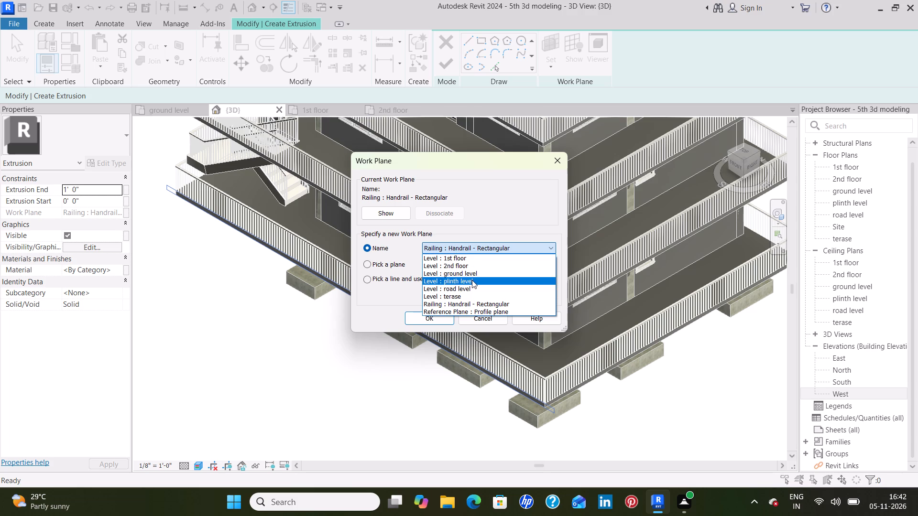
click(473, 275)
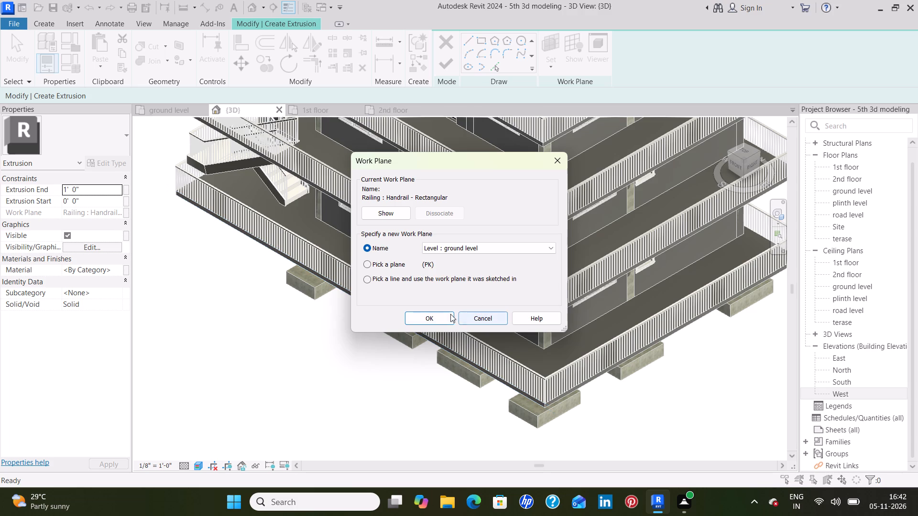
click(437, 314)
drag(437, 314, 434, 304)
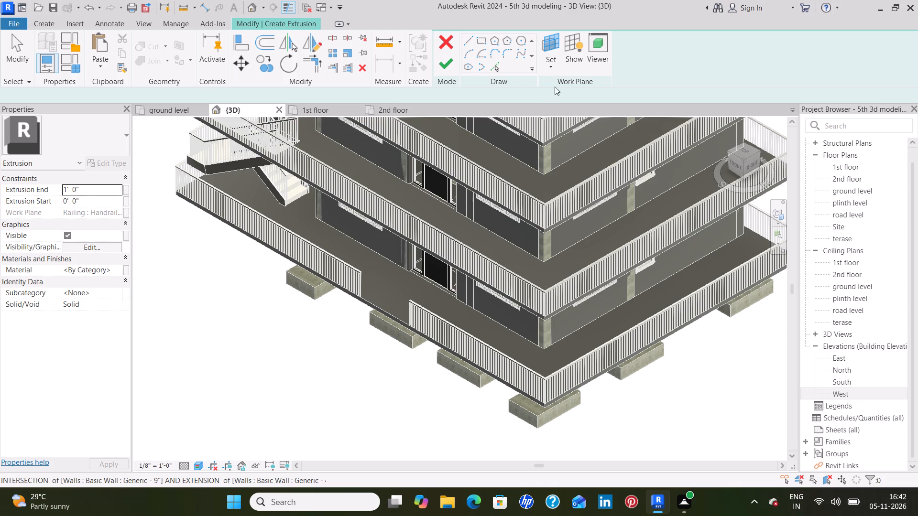
Pick the ground-level floor slab's front edge face, at the gap between the railings, as the extrusion sketch's work plane.
click(555, 52)
click(547, 45)
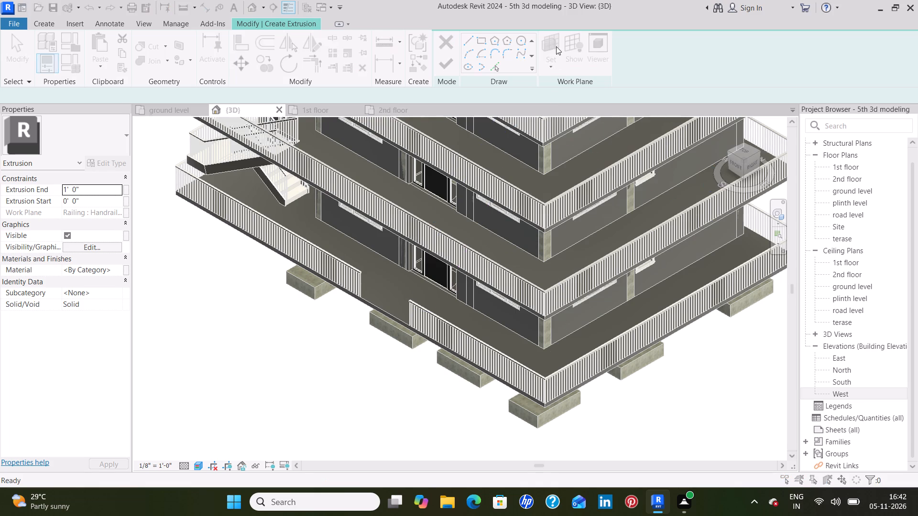
click(374, 264)
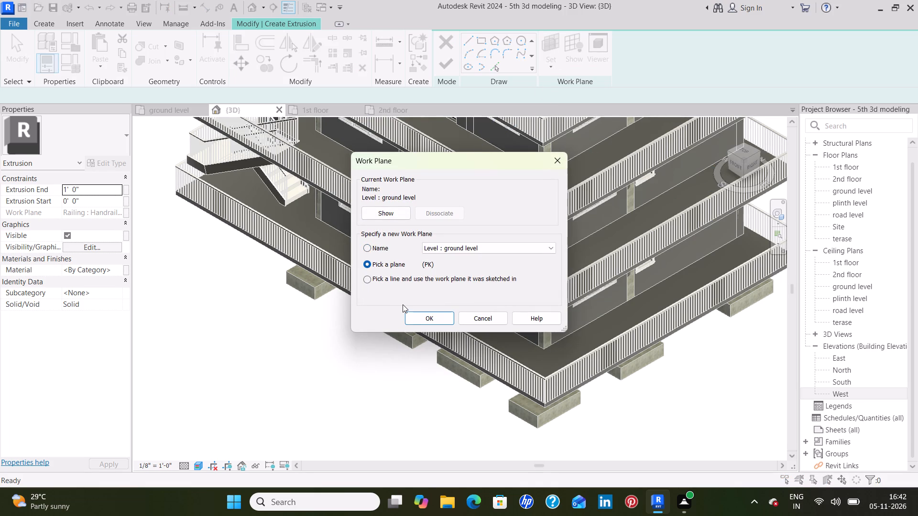
click(410, 317)
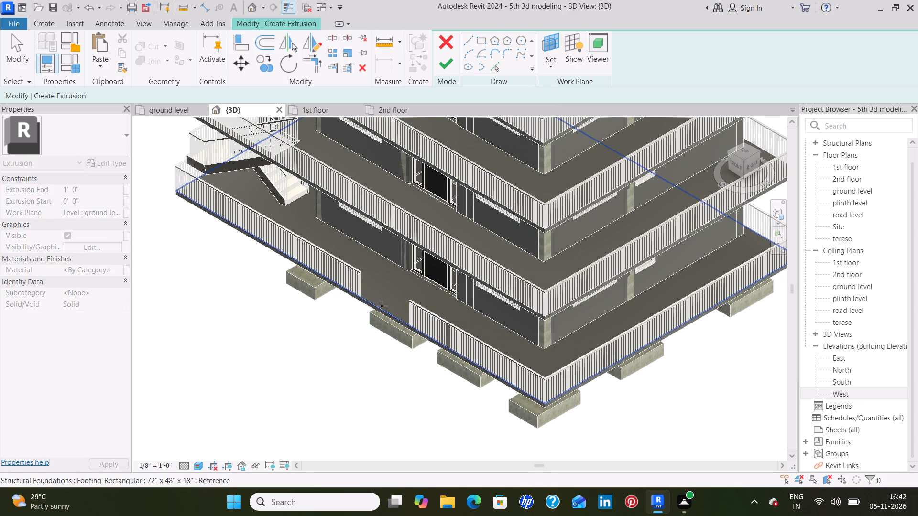
scroll(382, 306, up, 5)
click(362, 305)
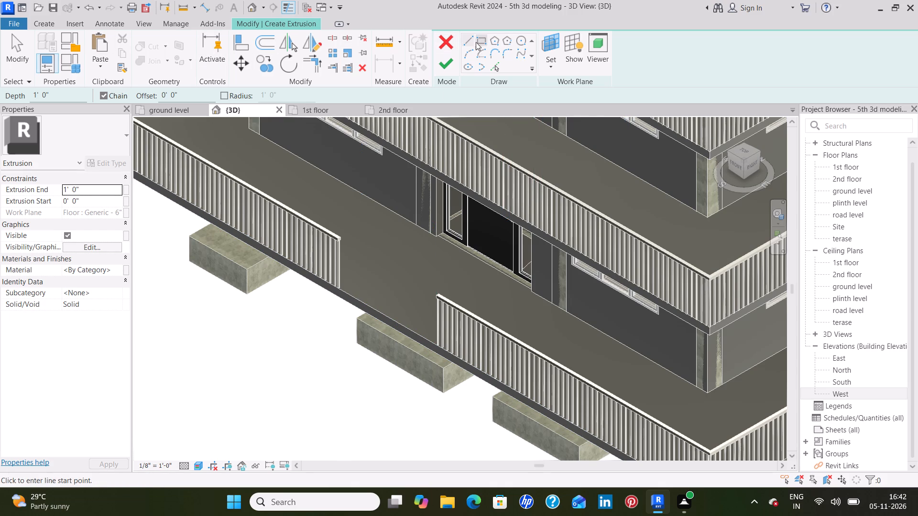
click(311, 22)
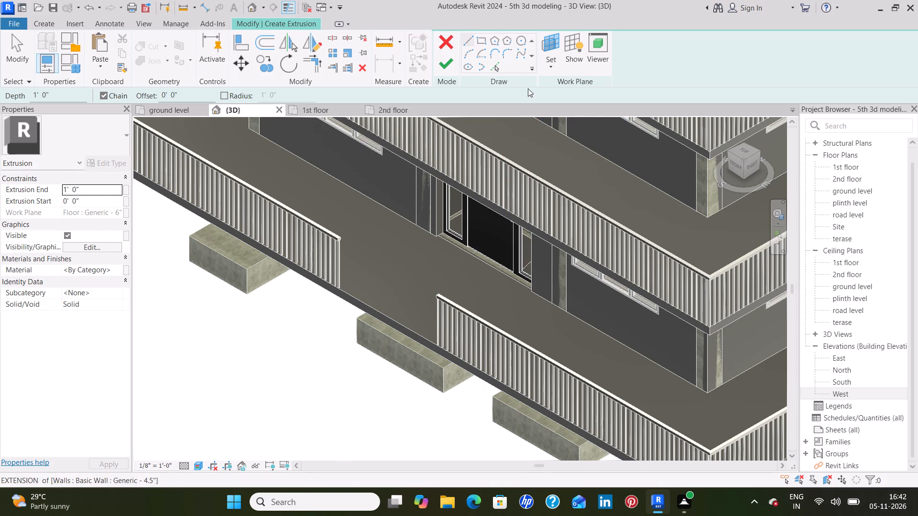
click(548, 43)
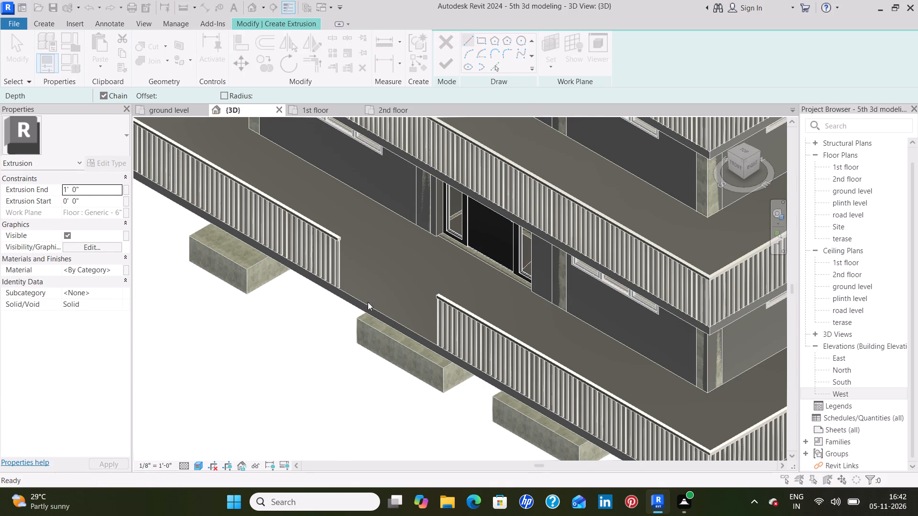
click(396, 262)
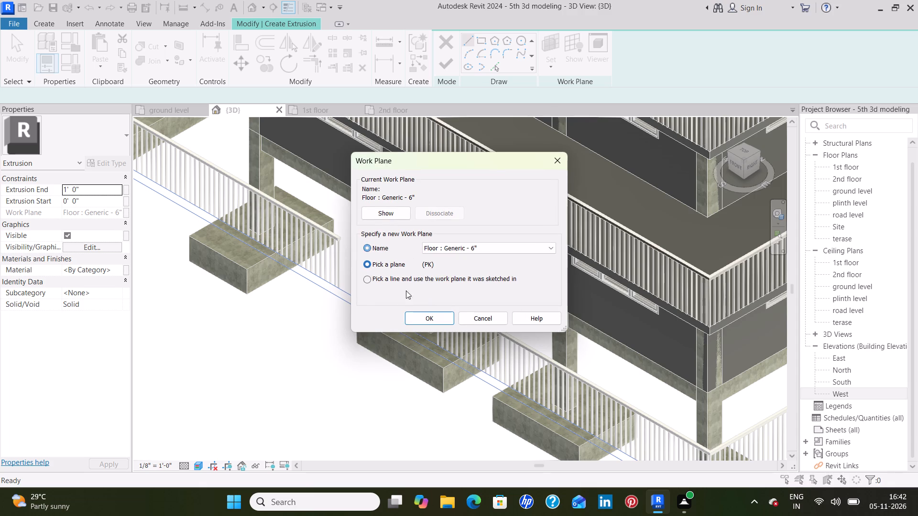
click(418, 314)
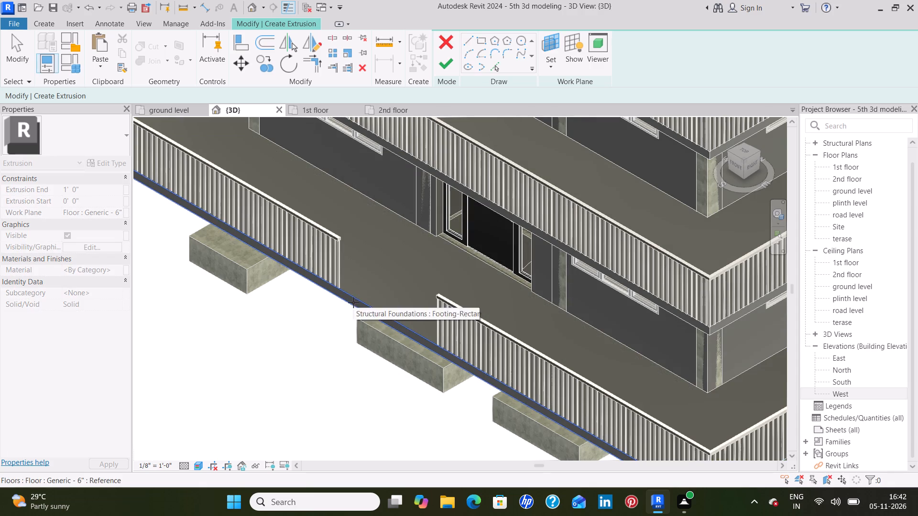
click(353, 302)
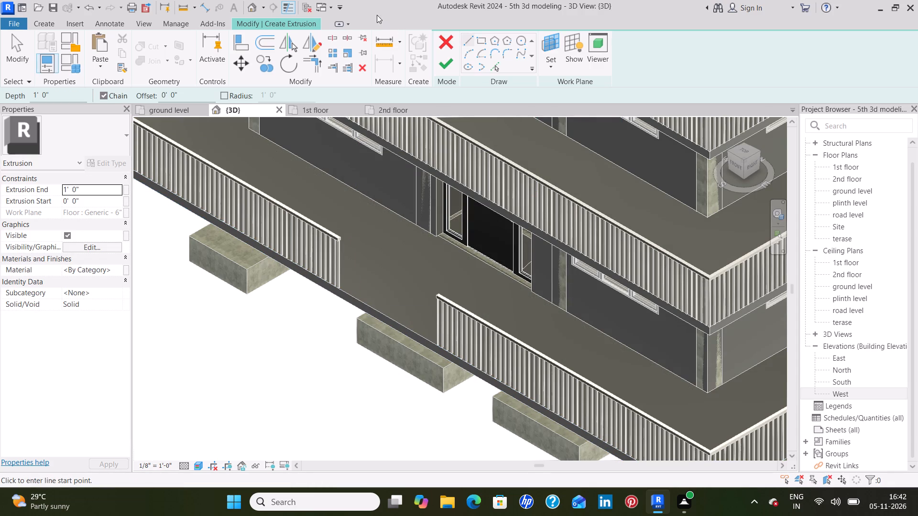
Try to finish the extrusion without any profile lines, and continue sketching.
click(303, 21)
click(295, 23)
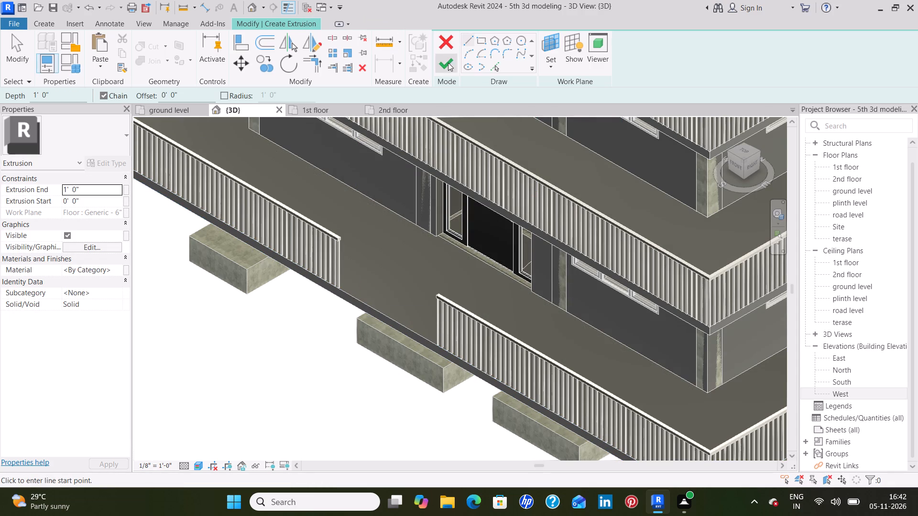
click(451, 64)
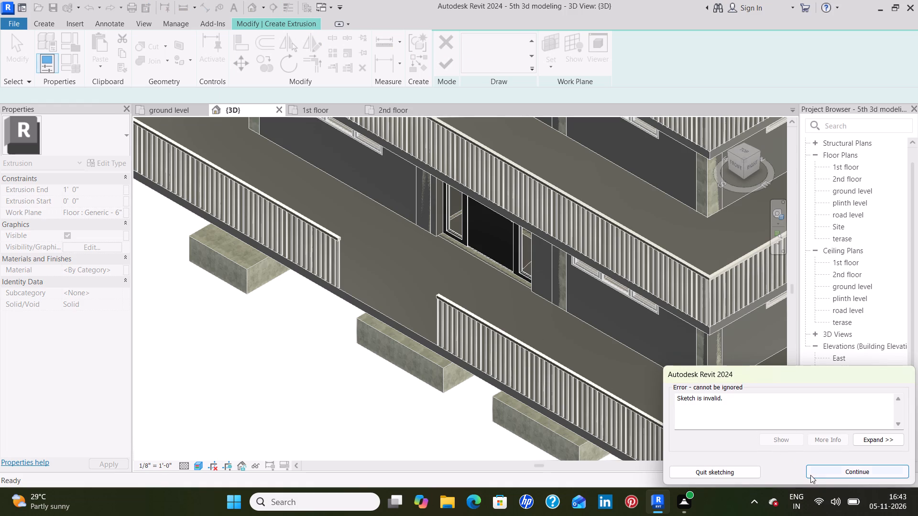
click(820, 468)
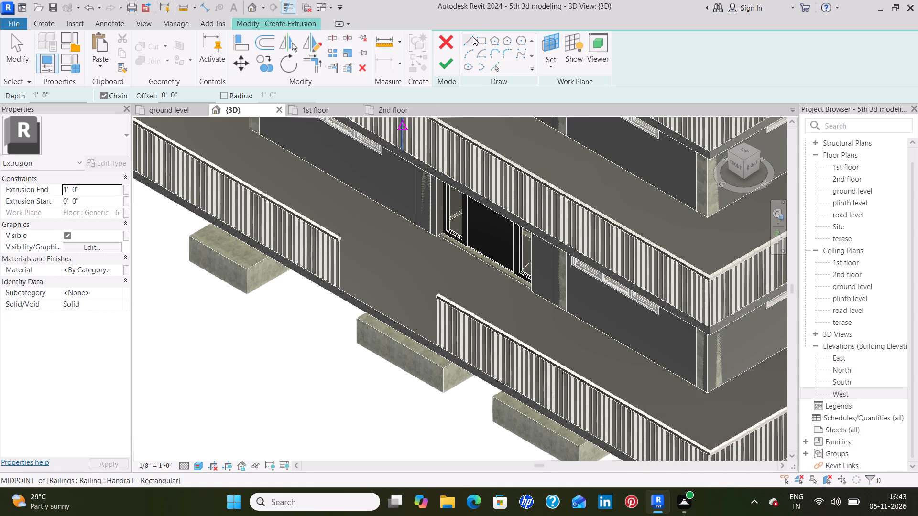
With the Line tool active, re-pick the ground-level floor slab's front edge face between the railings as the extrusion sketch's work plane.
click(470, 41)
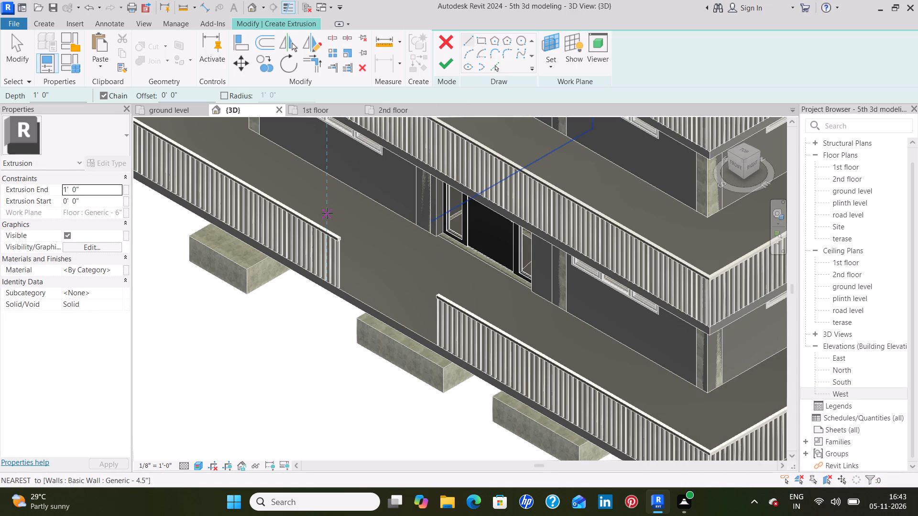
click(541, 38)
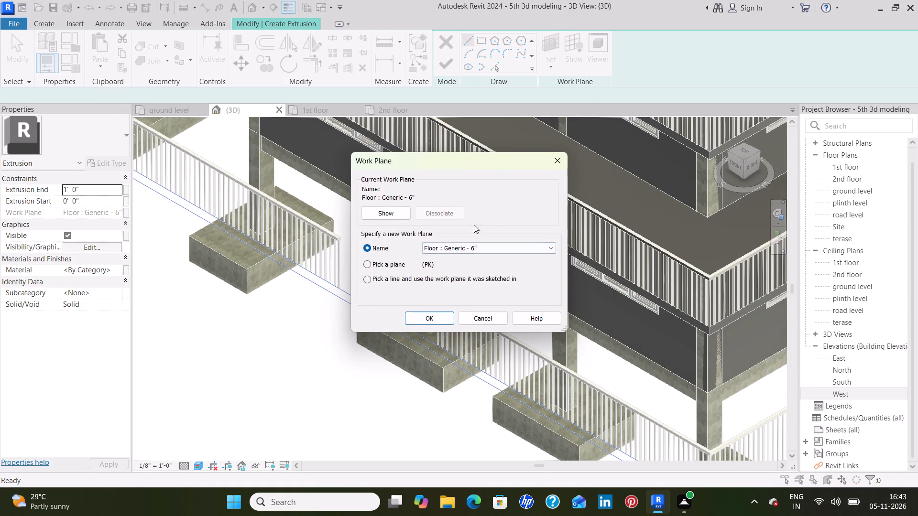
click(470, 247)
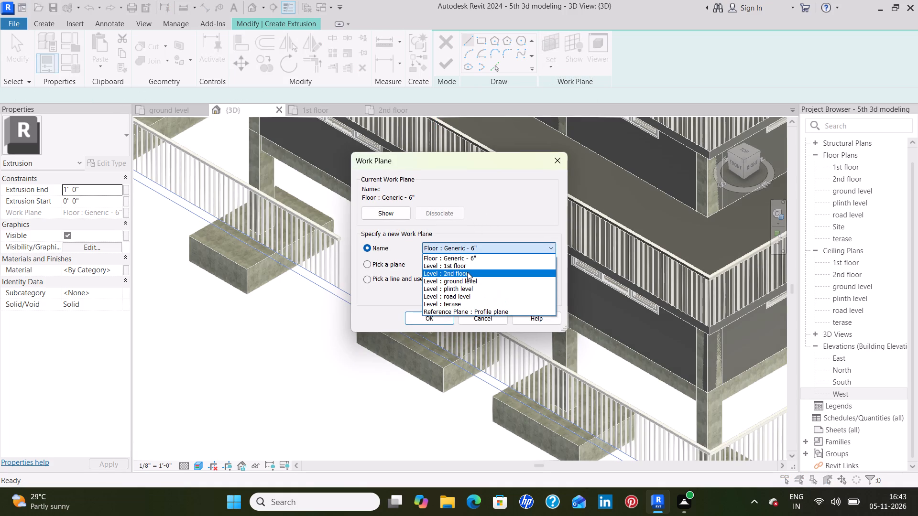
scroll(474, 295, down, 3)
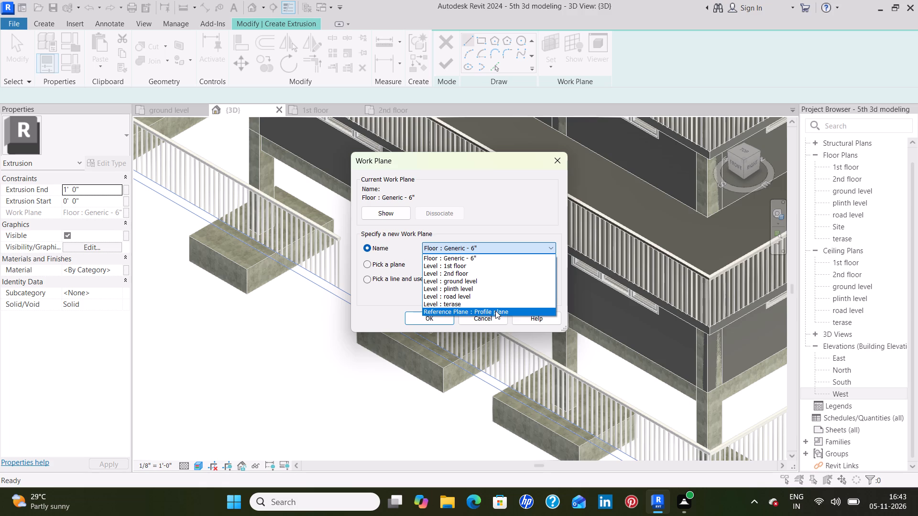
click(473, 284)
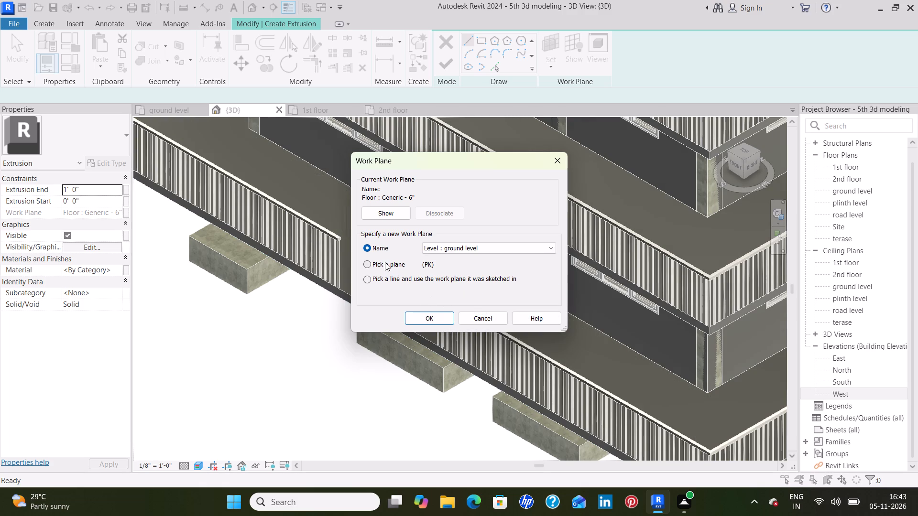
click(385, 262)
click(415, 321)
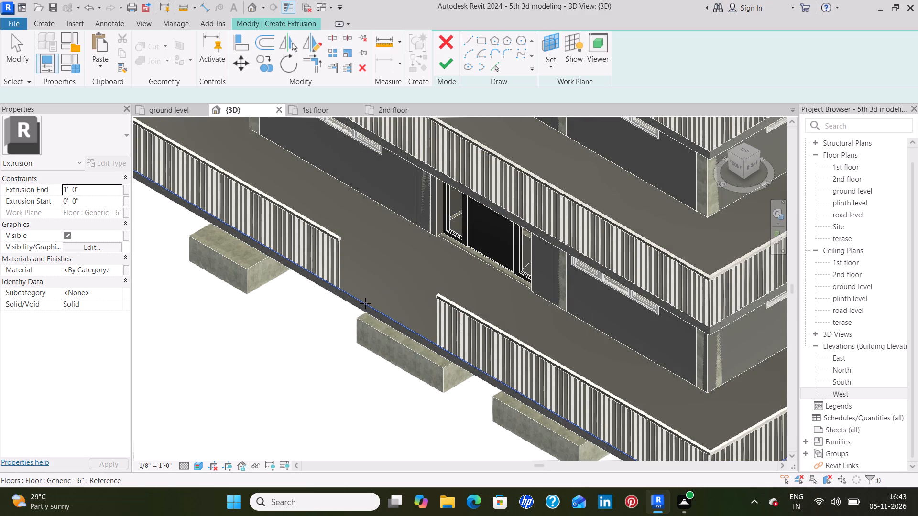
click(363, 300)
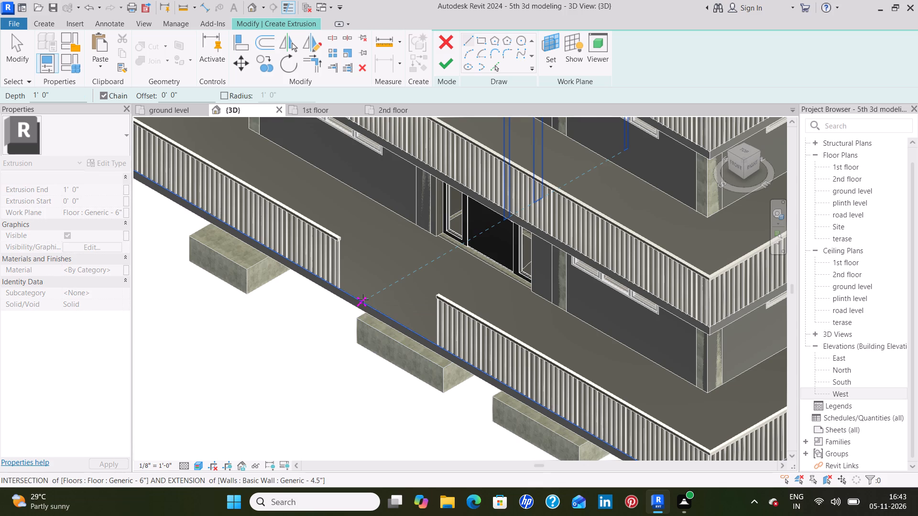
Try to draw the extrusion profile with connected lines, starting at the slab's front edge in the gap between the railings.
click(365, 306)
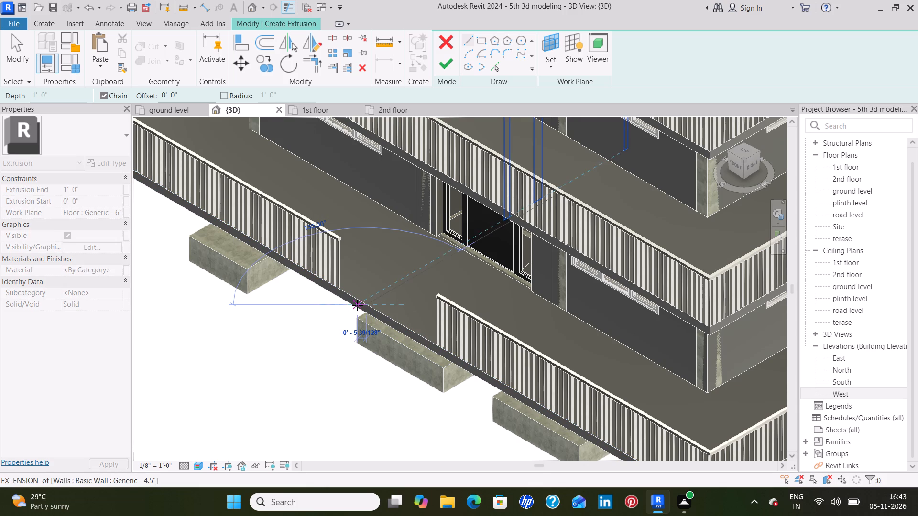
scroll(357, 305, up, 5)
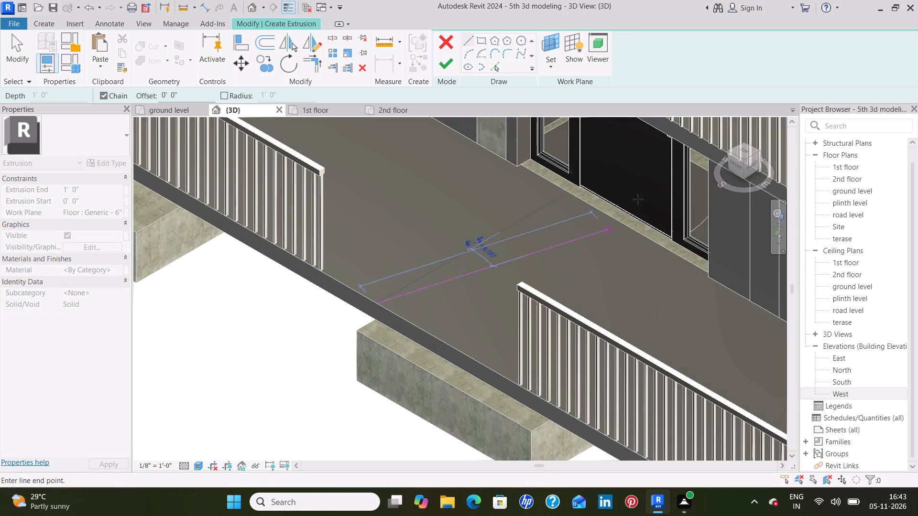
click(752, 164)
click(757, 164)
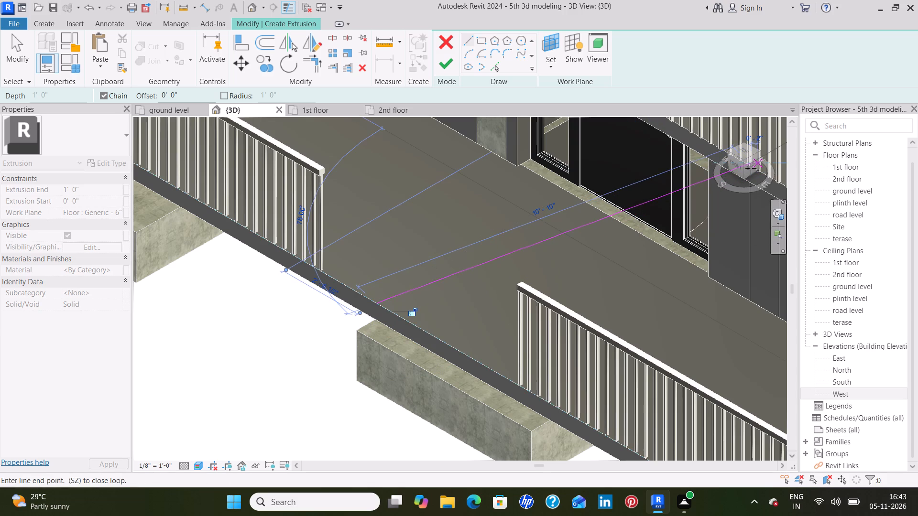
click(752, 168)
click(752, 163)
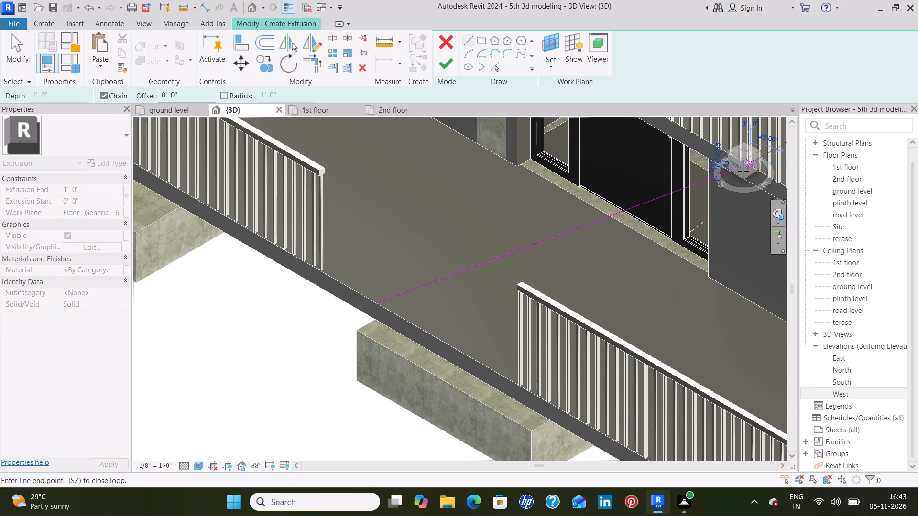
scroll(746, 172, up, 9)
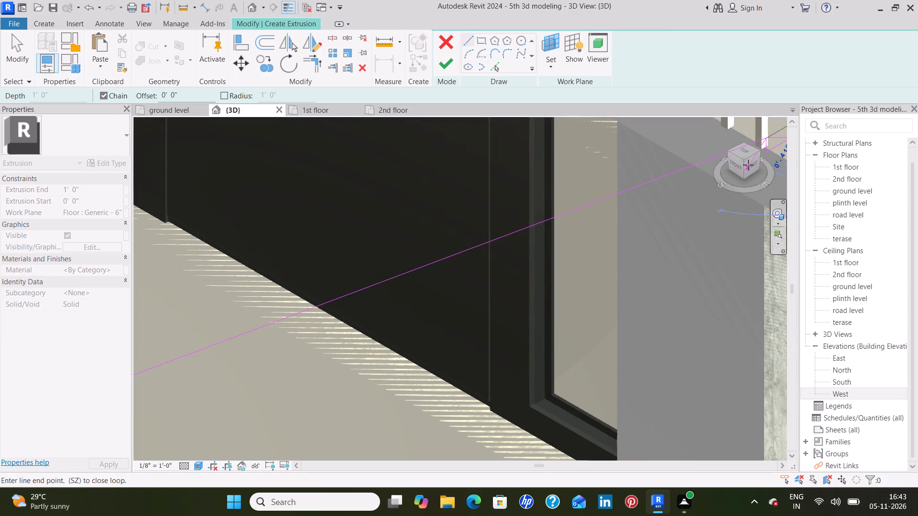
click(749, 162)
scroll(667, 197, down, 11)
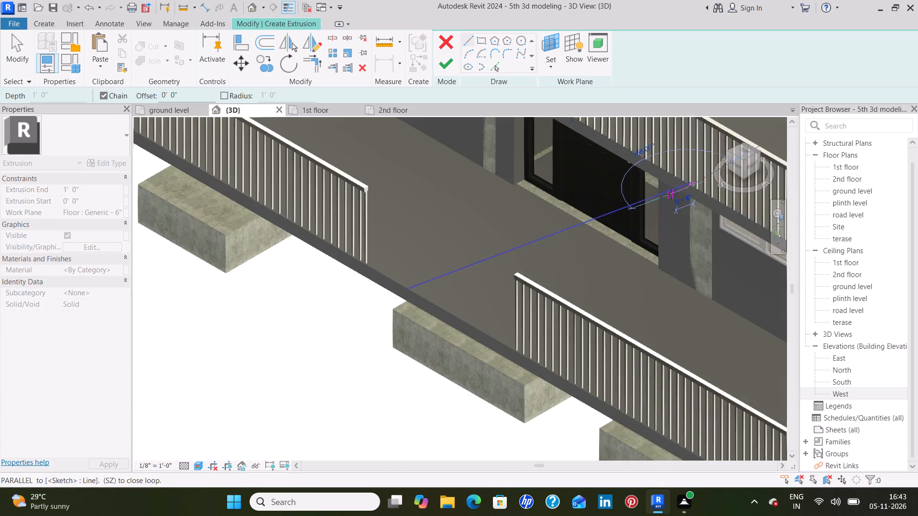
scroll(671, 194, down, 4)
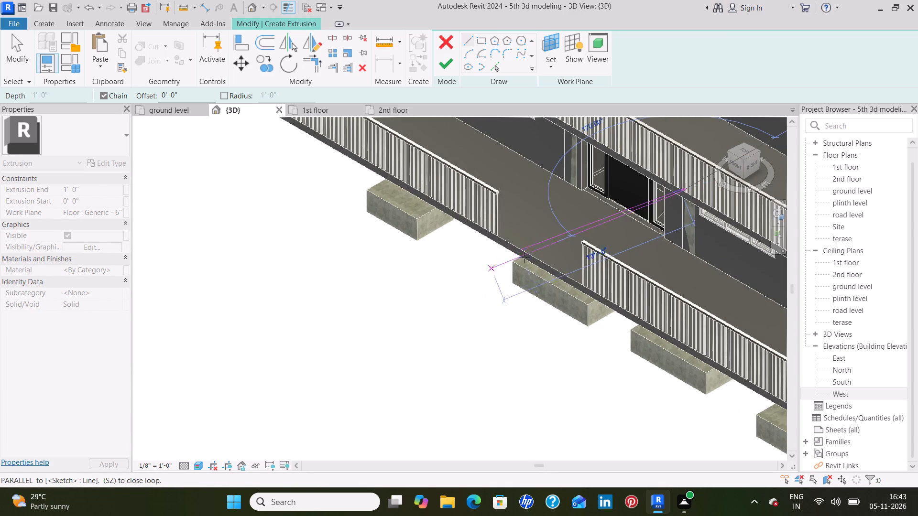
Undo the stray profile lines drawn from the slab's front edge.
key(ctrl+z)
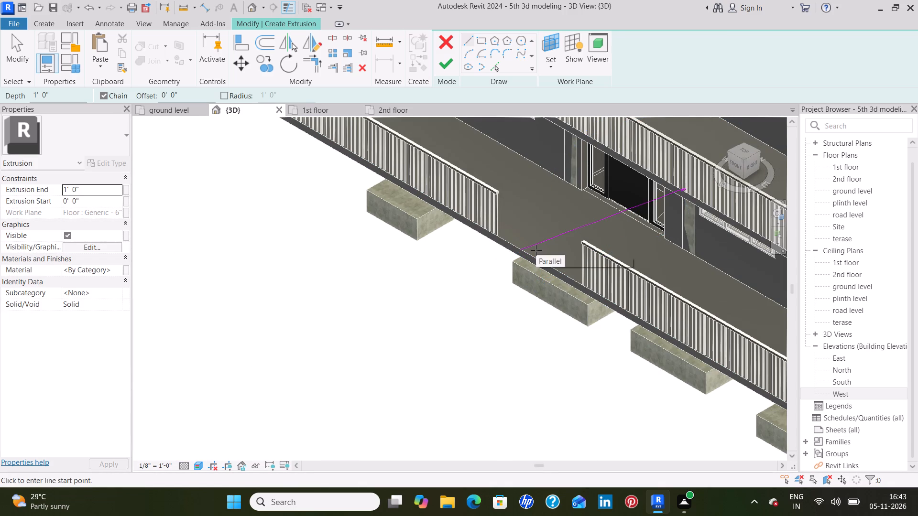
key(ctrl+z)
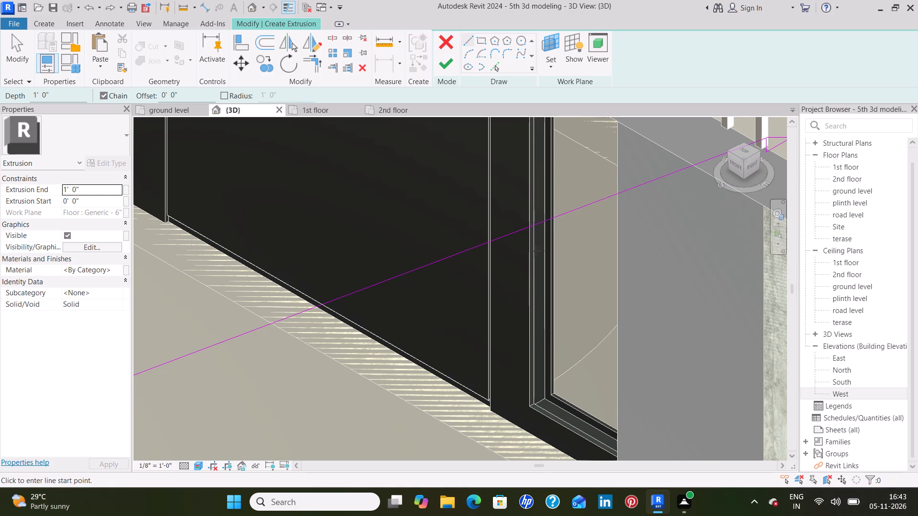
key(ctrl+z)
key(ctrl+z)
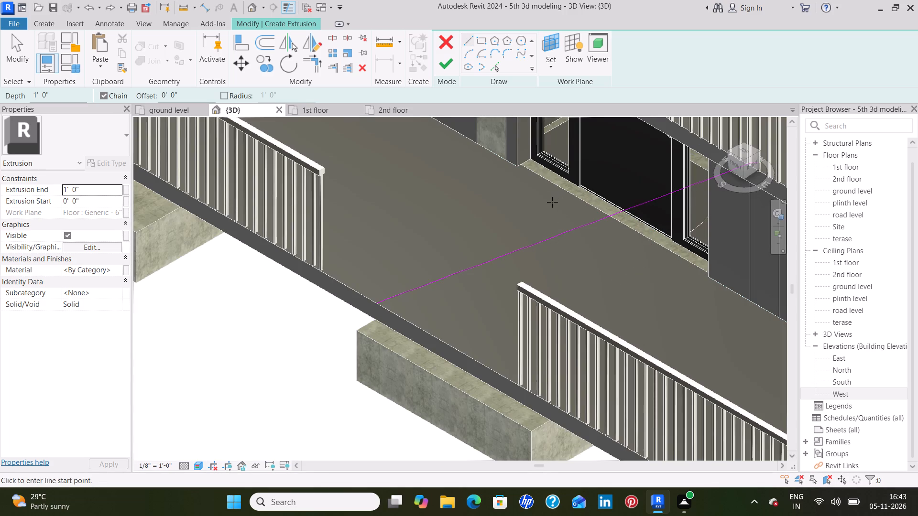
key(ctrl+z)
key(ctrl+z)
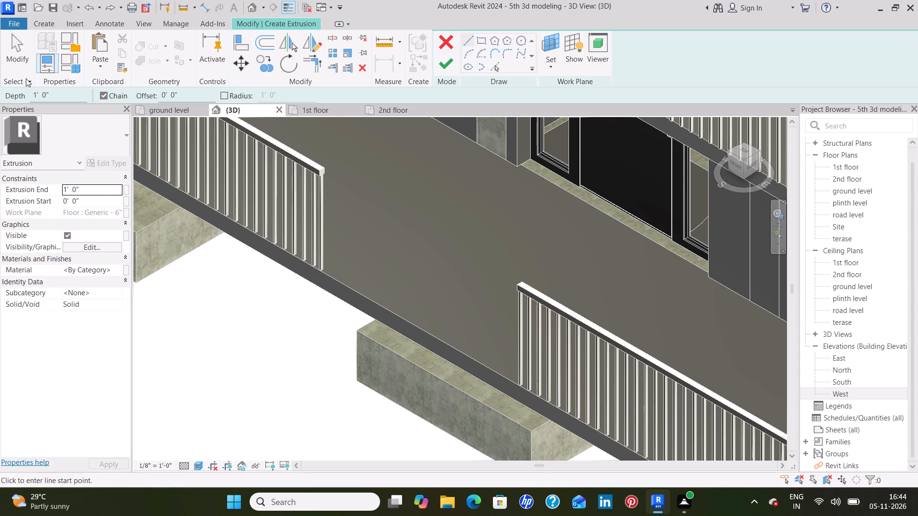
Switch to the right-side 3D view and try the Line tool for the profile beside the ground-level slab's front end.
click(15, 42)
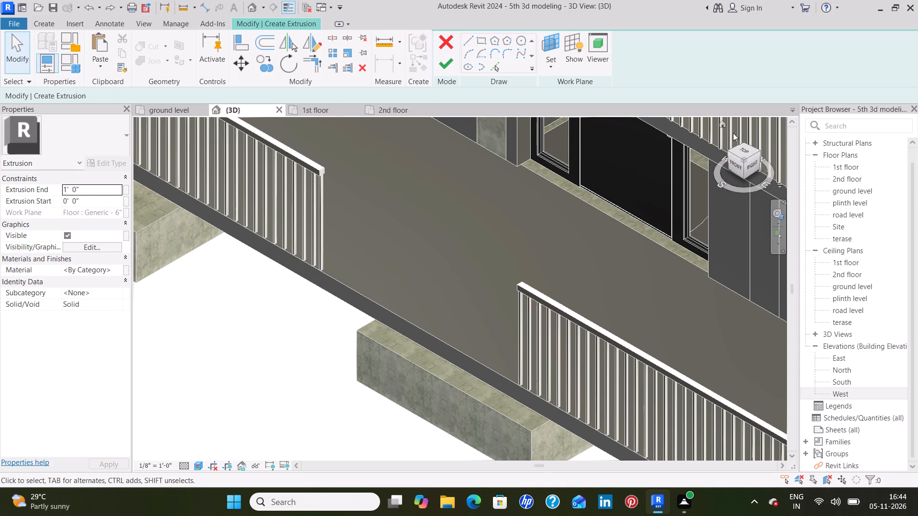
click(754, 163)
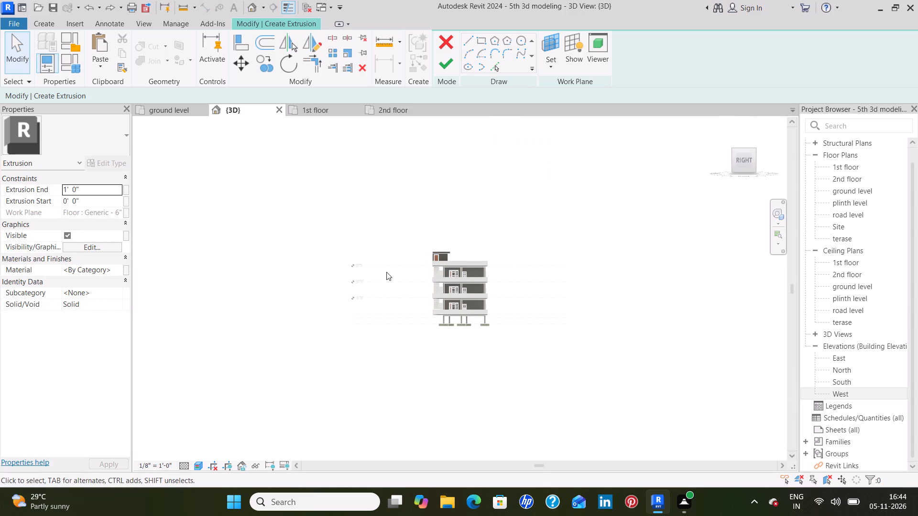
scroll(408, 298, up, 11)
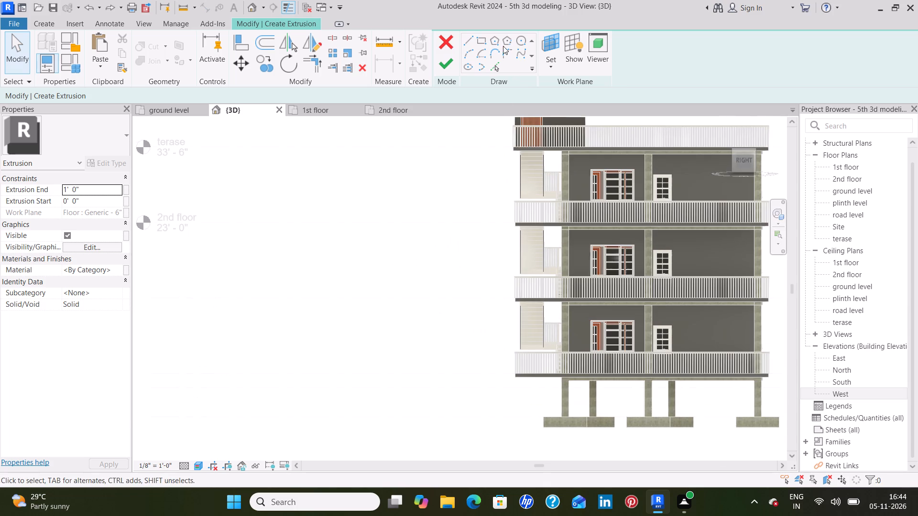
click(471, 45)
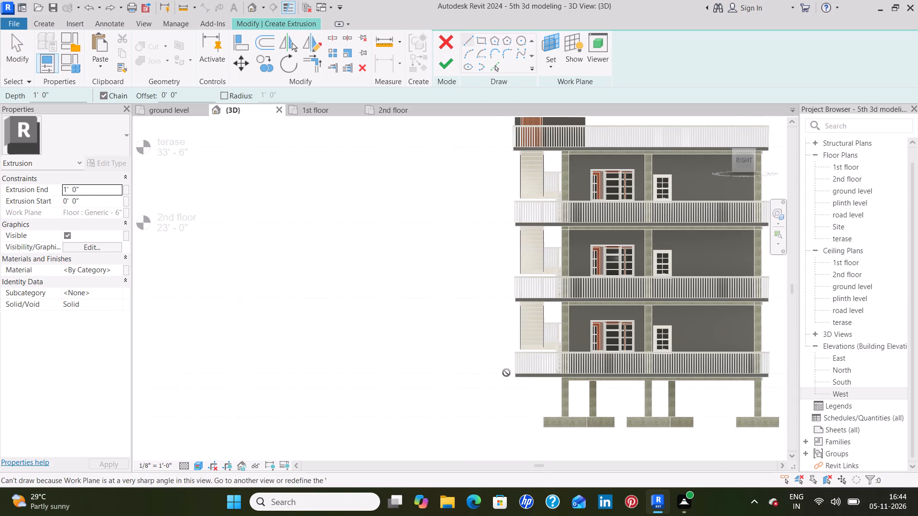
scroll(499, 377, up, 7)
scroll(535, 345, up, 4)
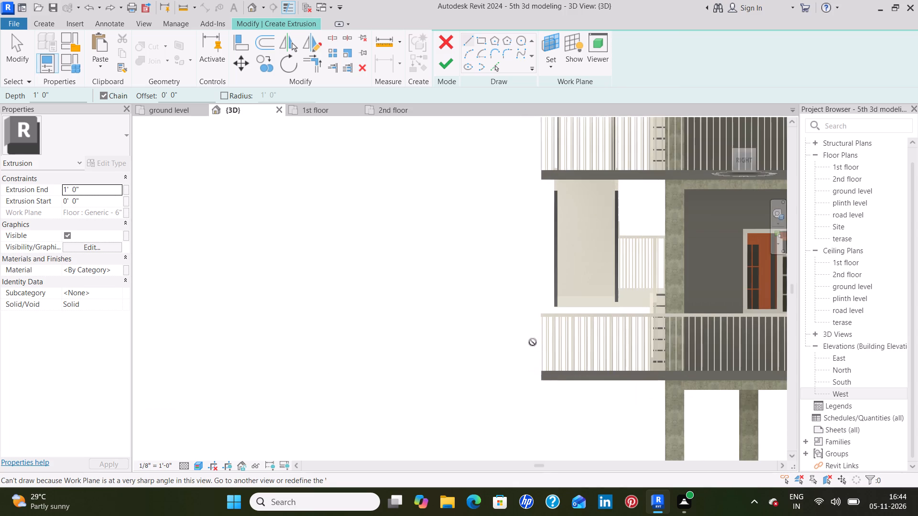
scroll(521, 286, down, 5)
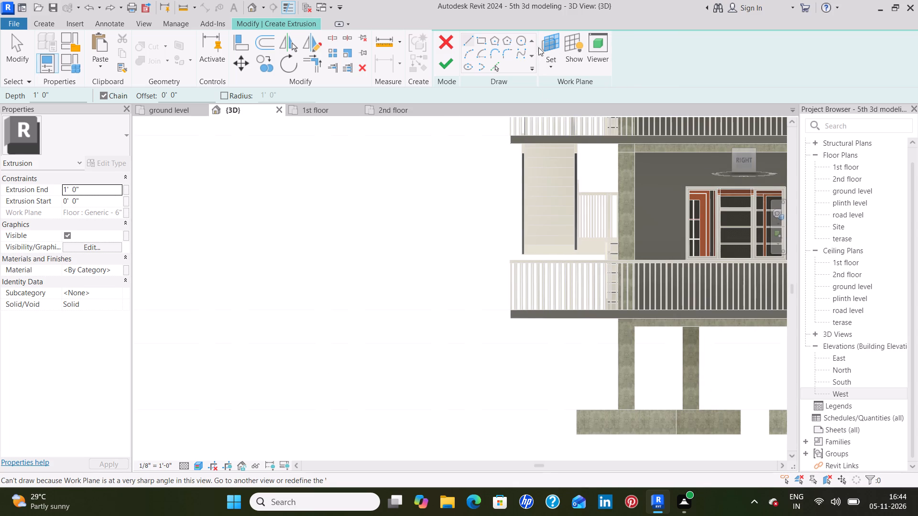
Pick the ground-level floor slab's front edge face in the right-side view as the extrusion sketch's work plane.
click(543, 45)
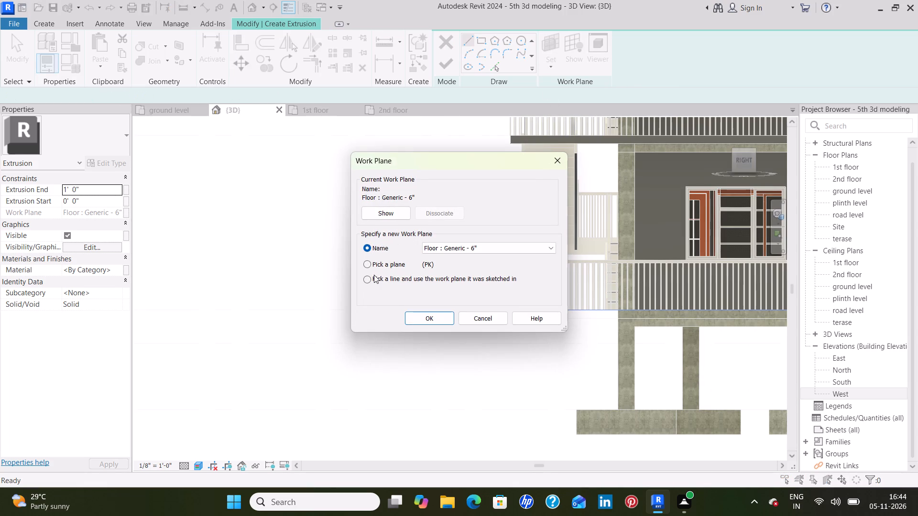
click(473, 246)
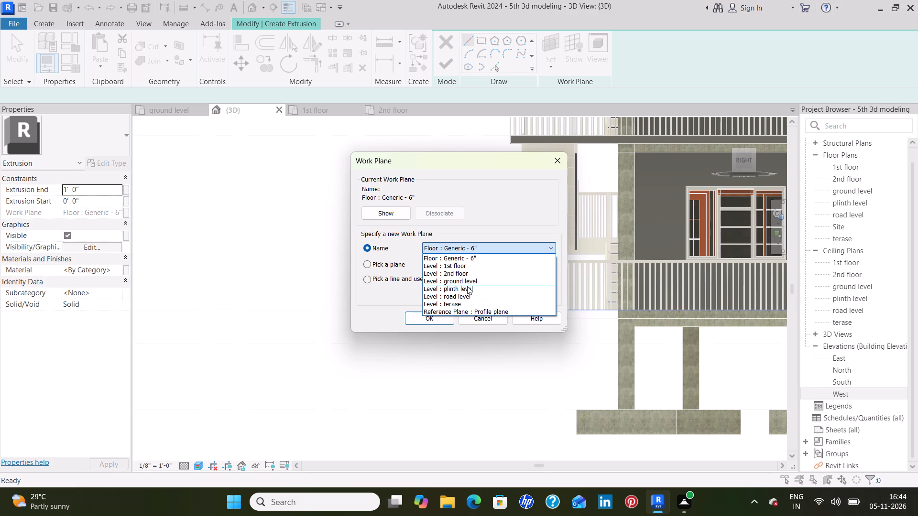
click(457, 298)
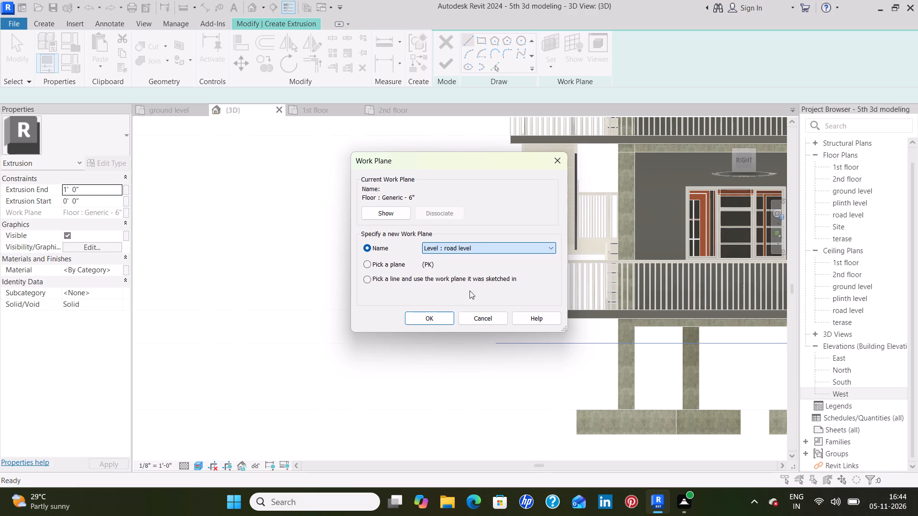
click(371, 263)
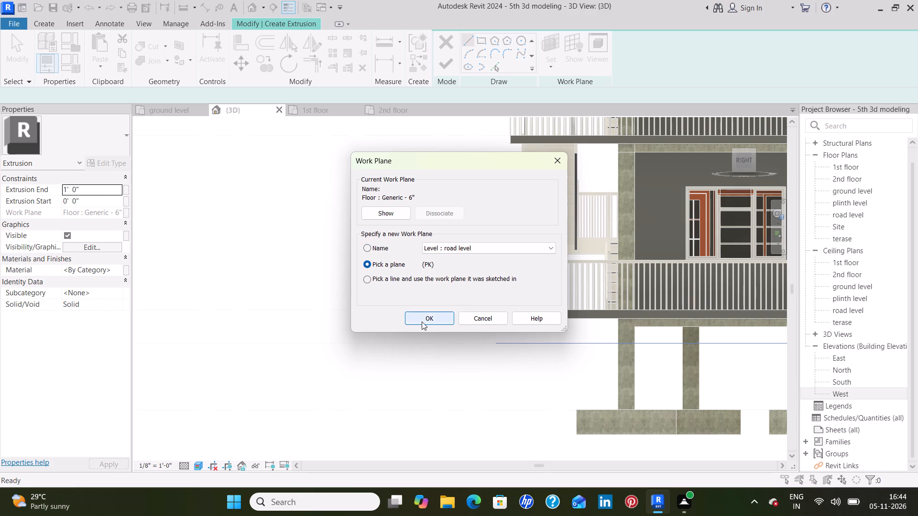
click(422, 317)
scroll(462, 313, up, 8)
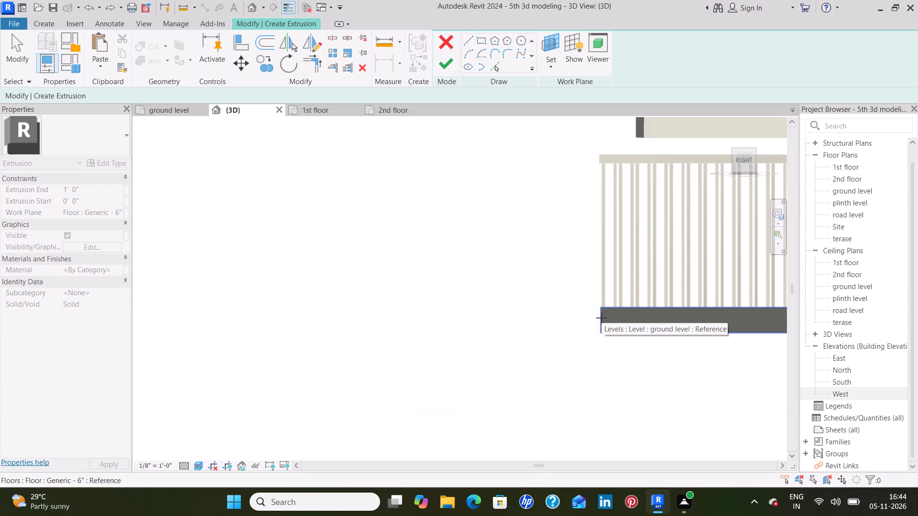
scroll(601, 318, up, 14)
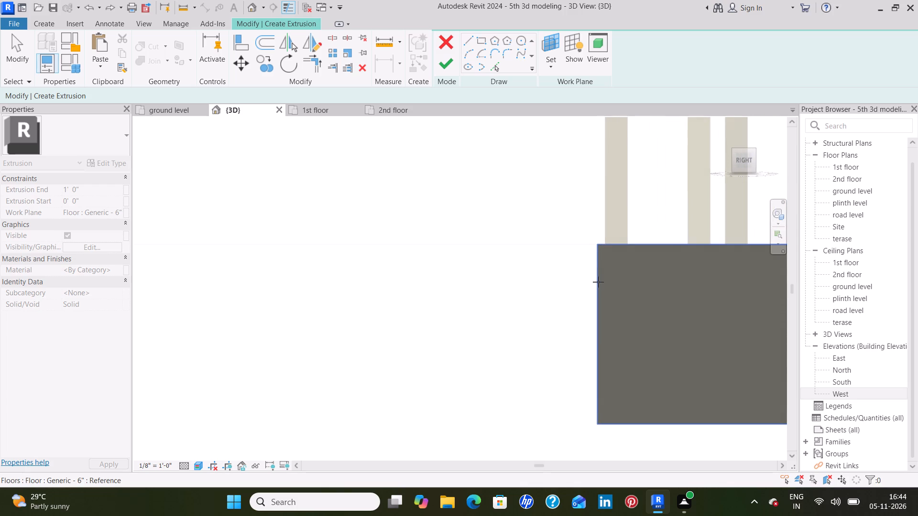
click(596, 281)
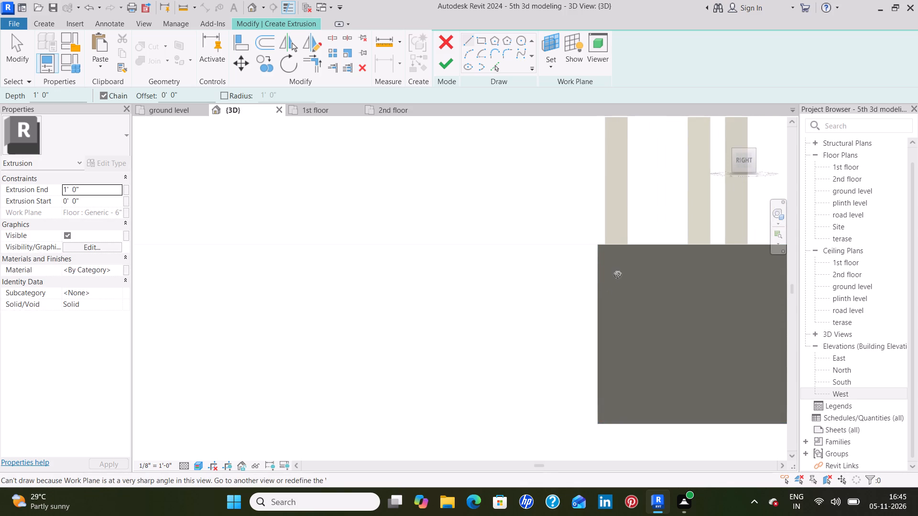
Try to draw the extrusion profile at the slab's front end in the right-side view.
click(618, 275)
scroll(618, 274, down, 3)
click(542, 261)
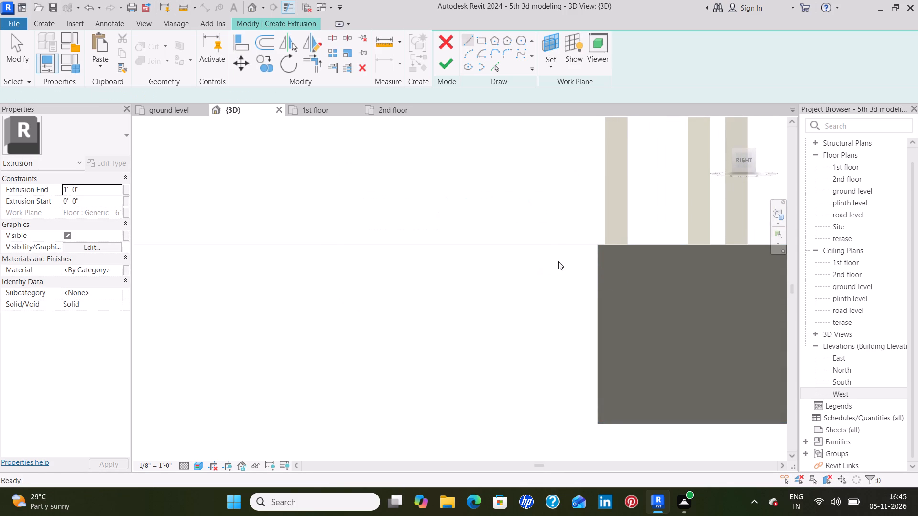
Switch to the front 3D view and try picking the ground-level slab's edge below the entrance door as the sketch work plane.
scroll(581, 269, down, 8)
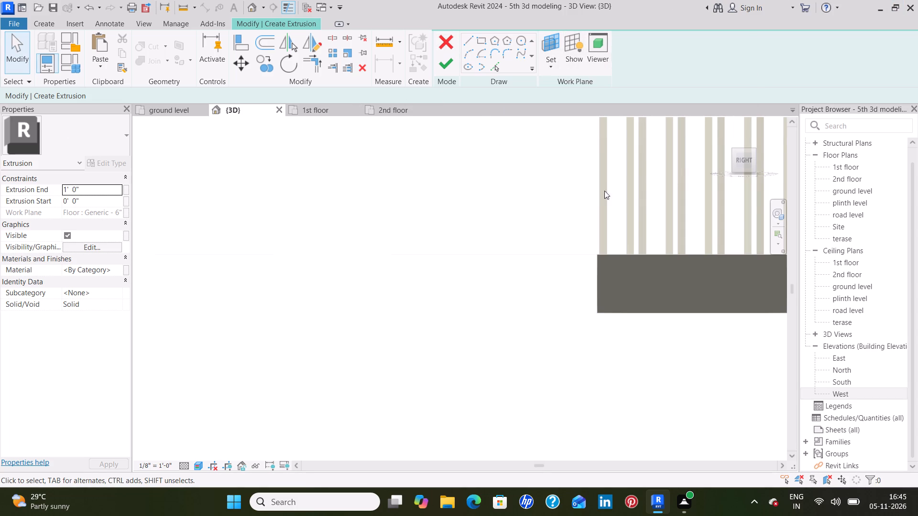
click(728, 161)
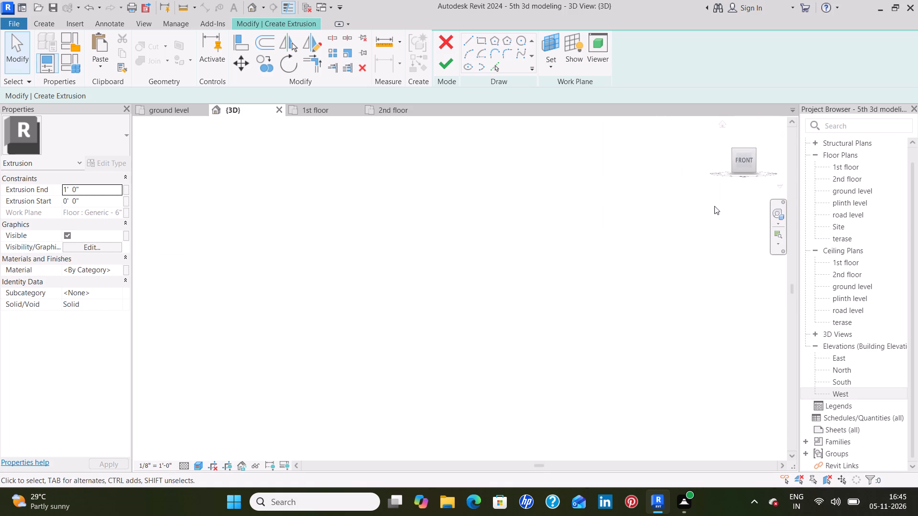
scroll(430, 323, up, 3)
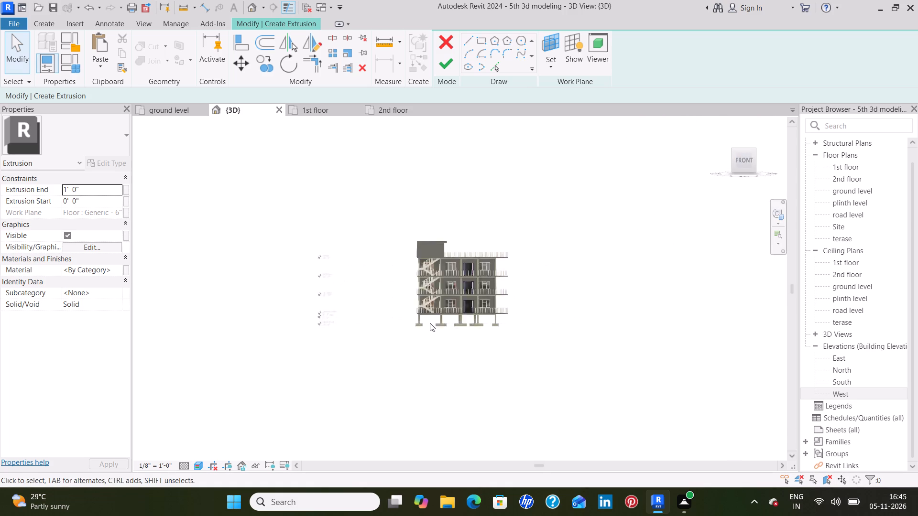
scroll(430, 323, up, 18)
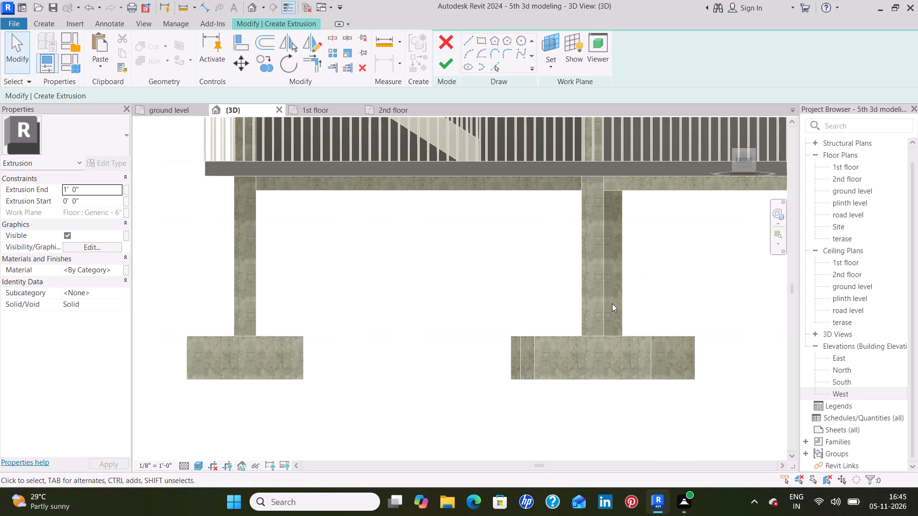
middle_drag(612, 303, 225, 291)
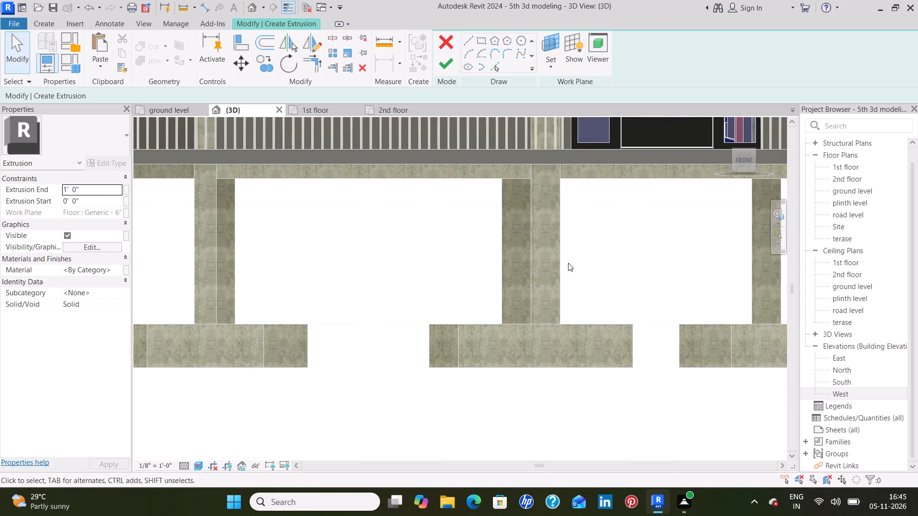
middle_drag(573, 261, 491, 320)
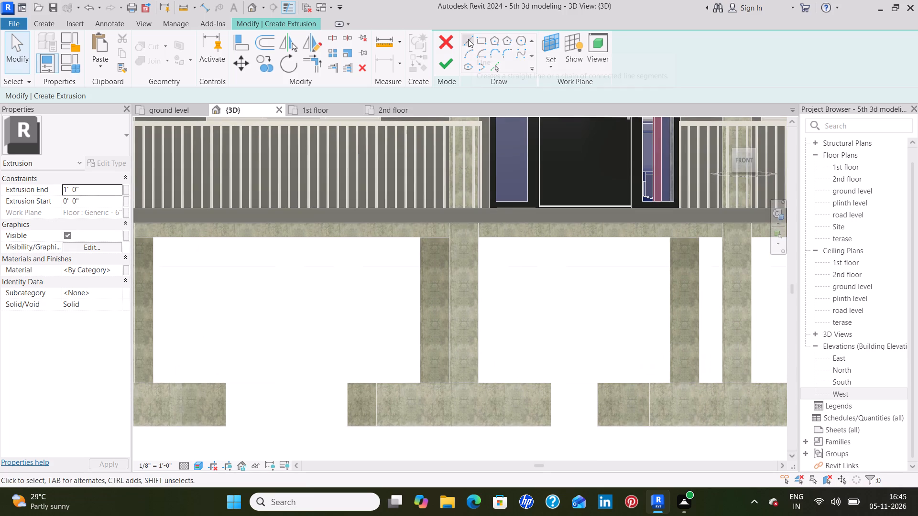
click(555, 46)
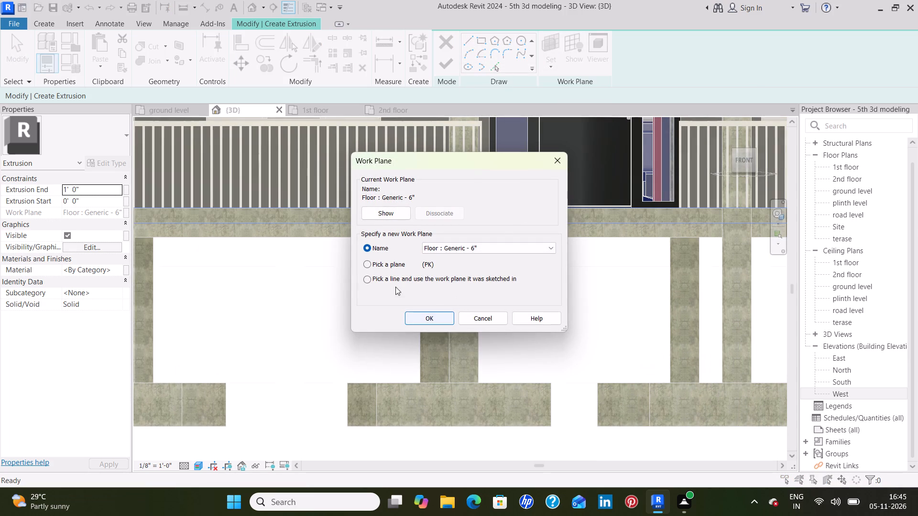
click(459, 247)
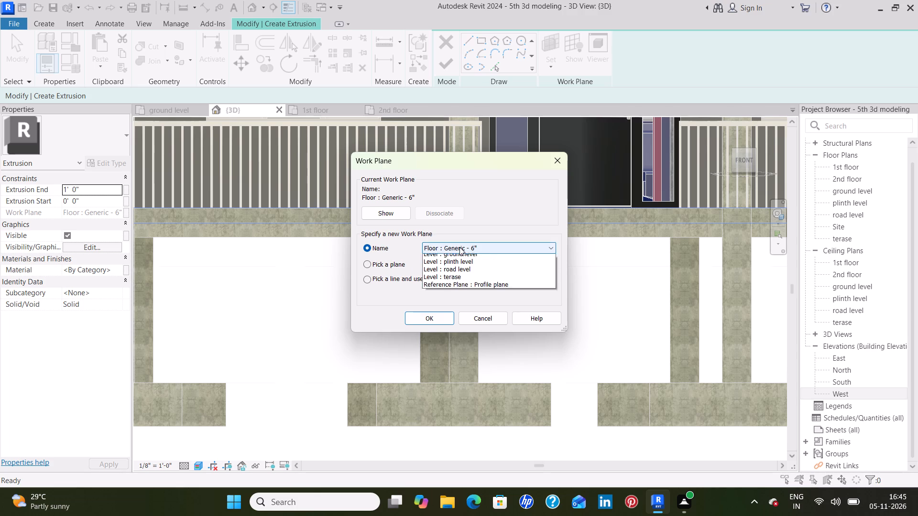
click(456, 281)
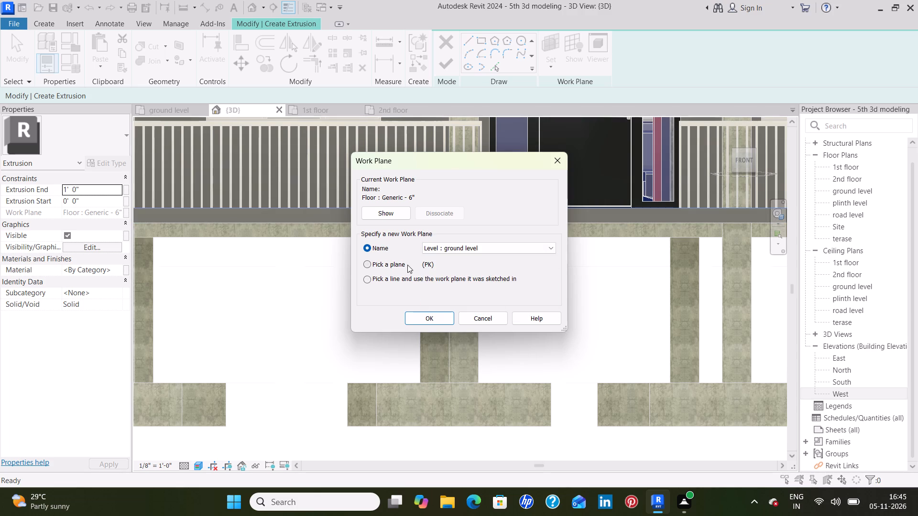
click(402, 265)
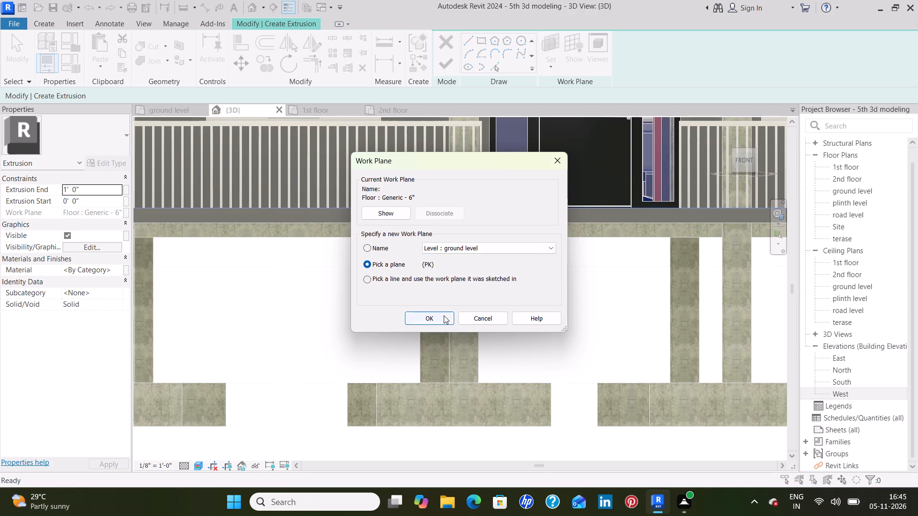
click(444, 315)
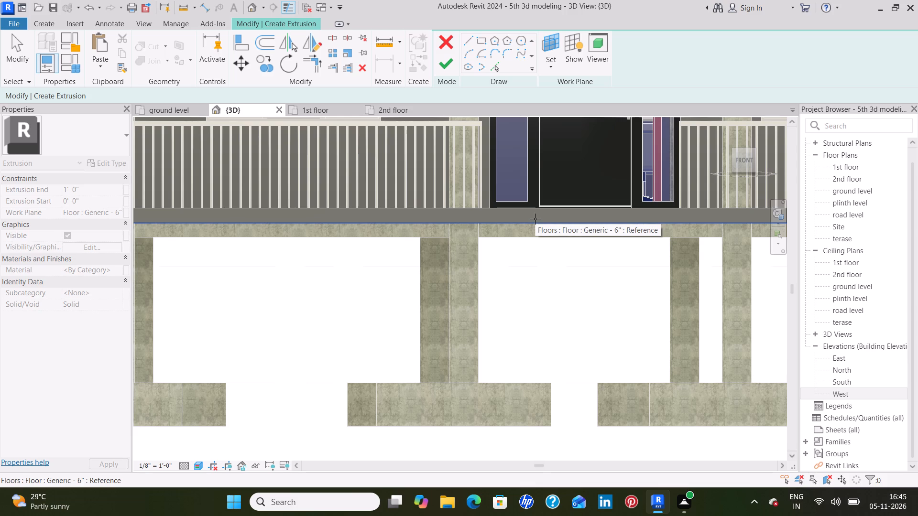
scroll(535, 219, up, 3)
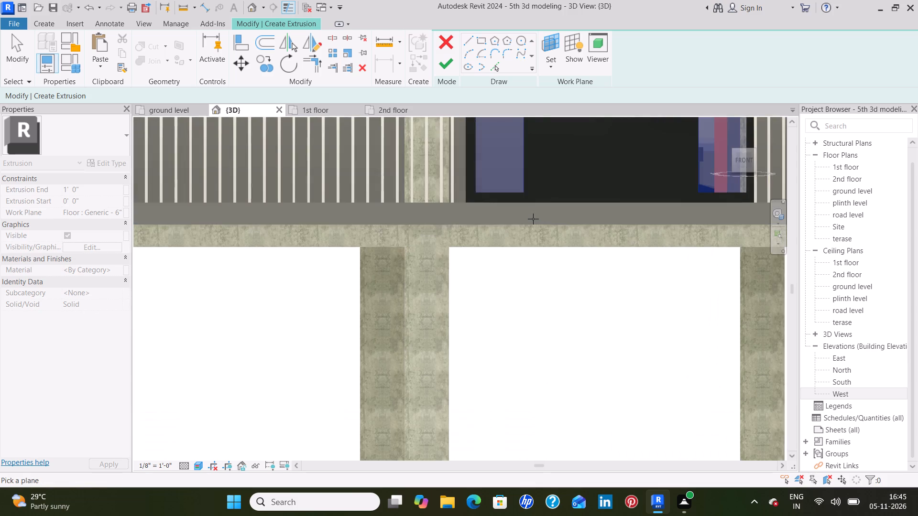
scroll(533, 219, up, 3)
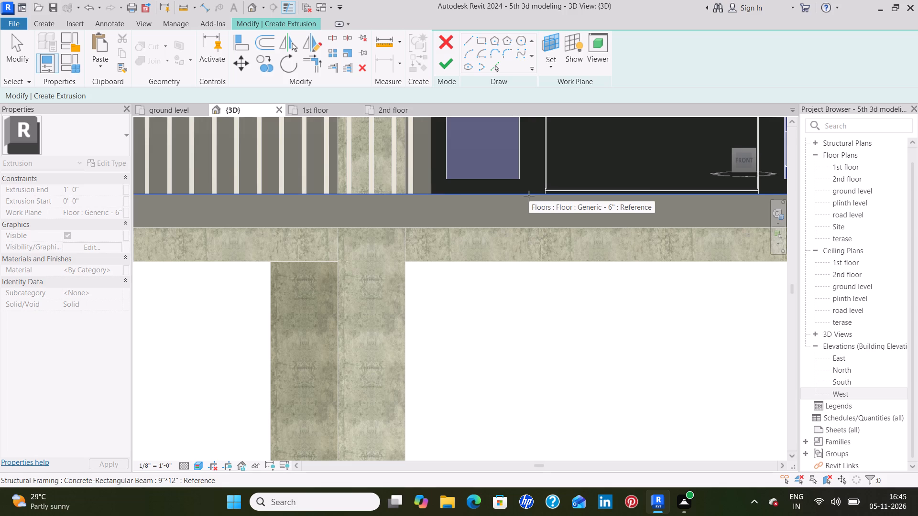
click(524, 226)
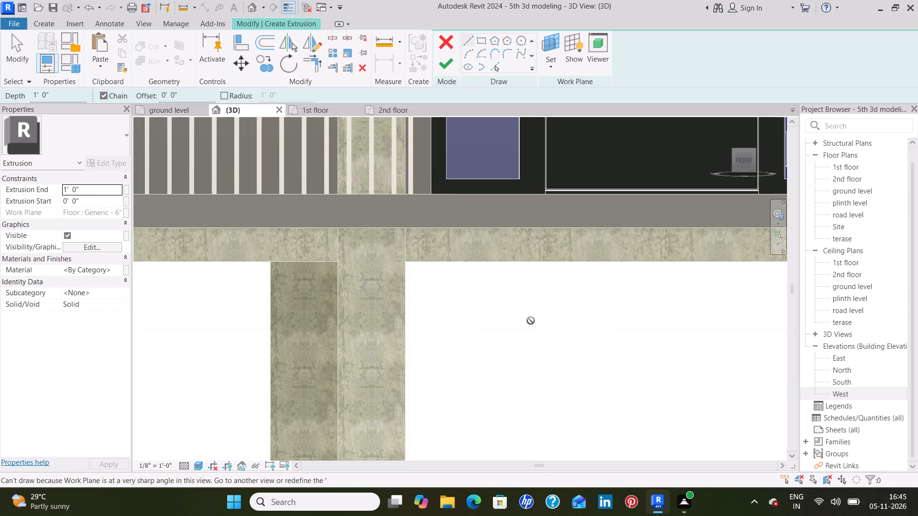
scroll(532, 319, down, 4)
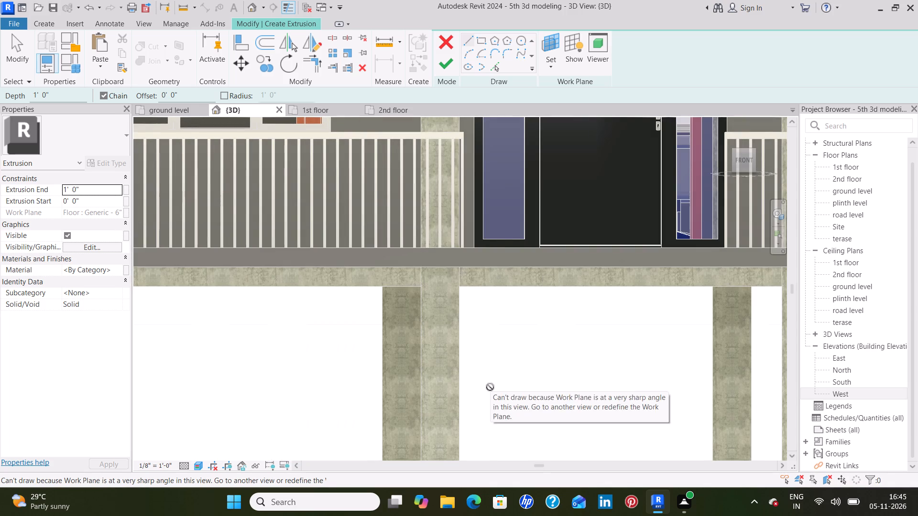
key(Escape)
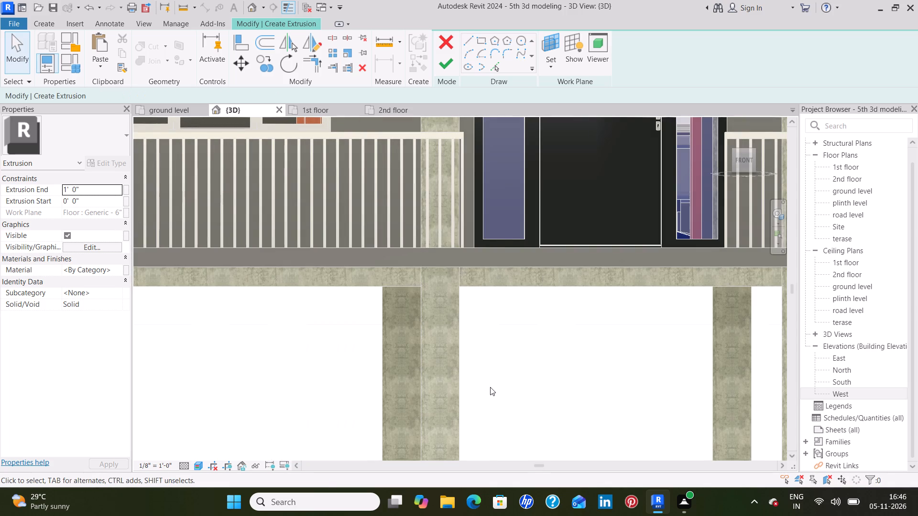
Orbit to the building's front-left corner and pick the ground-level floor slab's front edge face as the extrusion's work plane.
shift+middle_drag(490, 387, 519, 406)
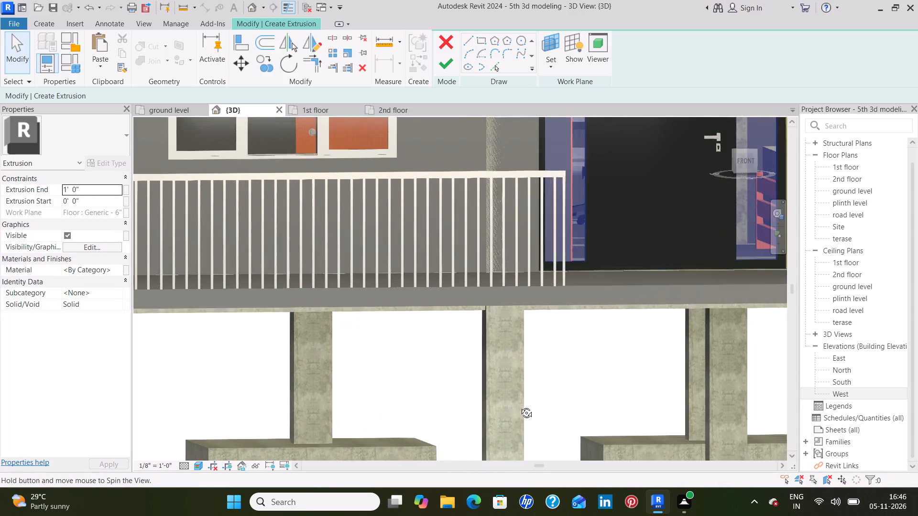
shift+middle_drag(519, 406, 554, 417)
shift+middle_drag(581, 418, 590, 418)
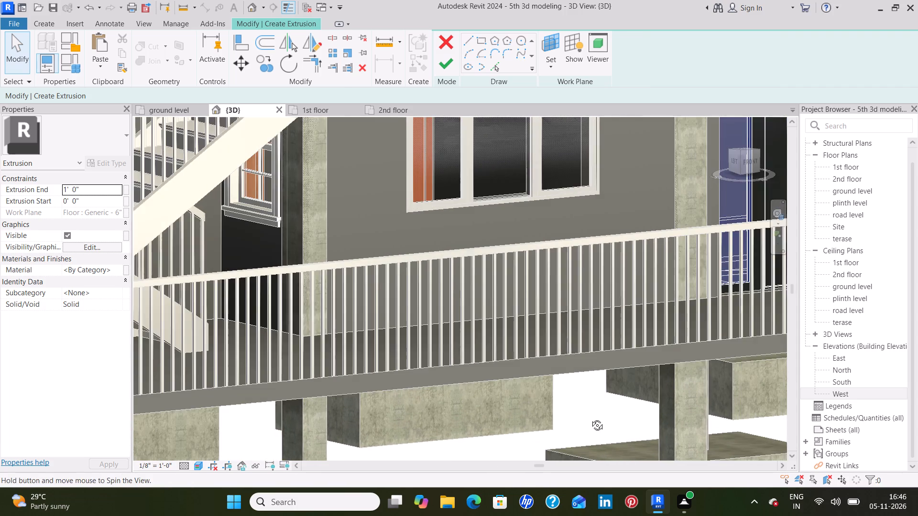
shift+middle_drag(590, 418, 659, 412)
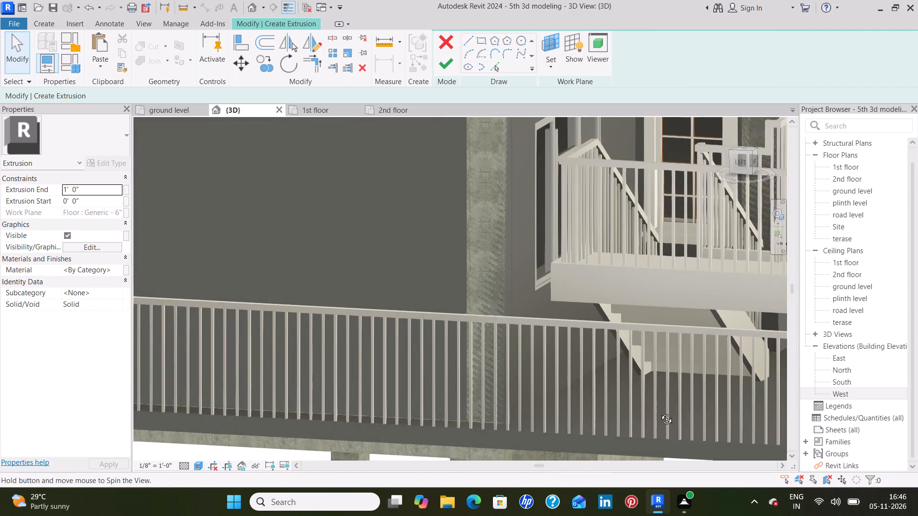
shift+middle_drag(659, 412, 635, 391)
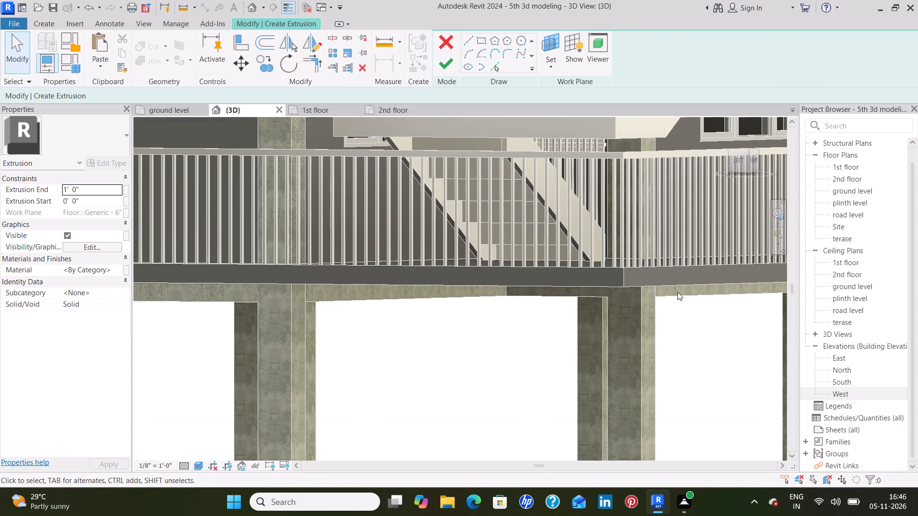
click(555, 44)
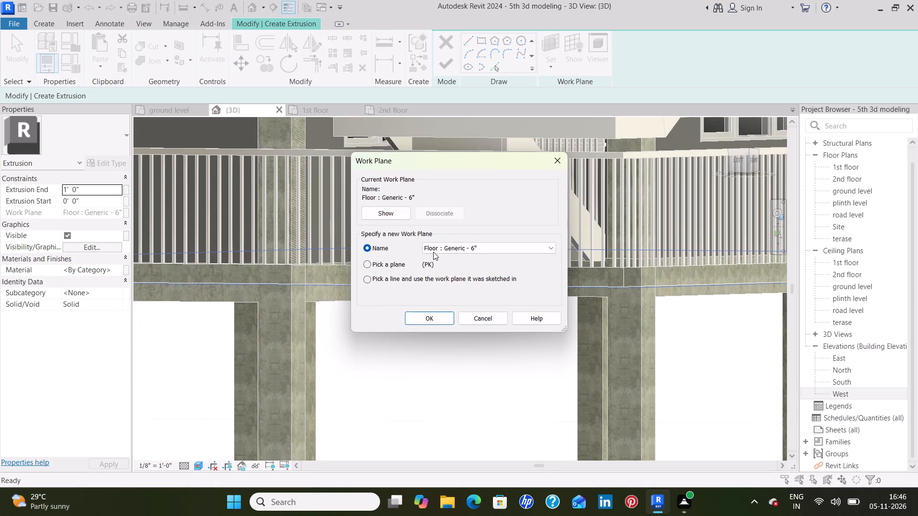
click(439, 248)
click(454, 281)
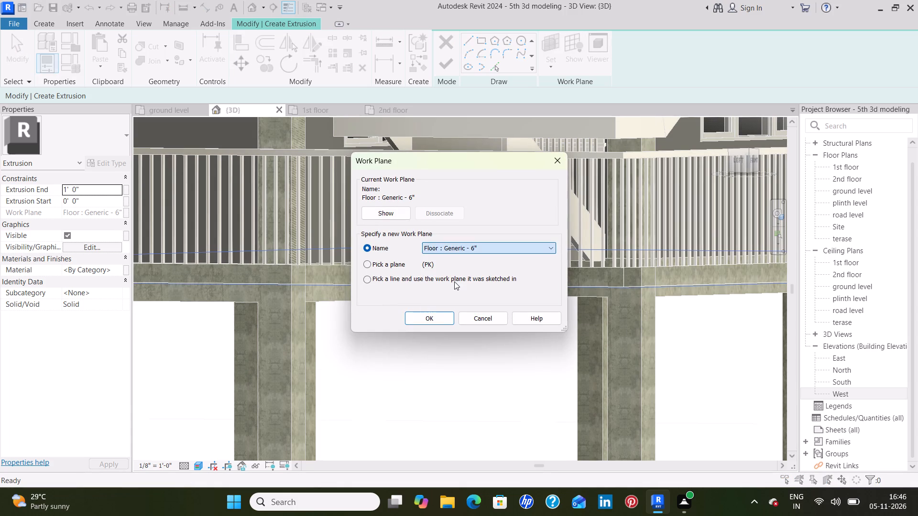
click(370, 265)
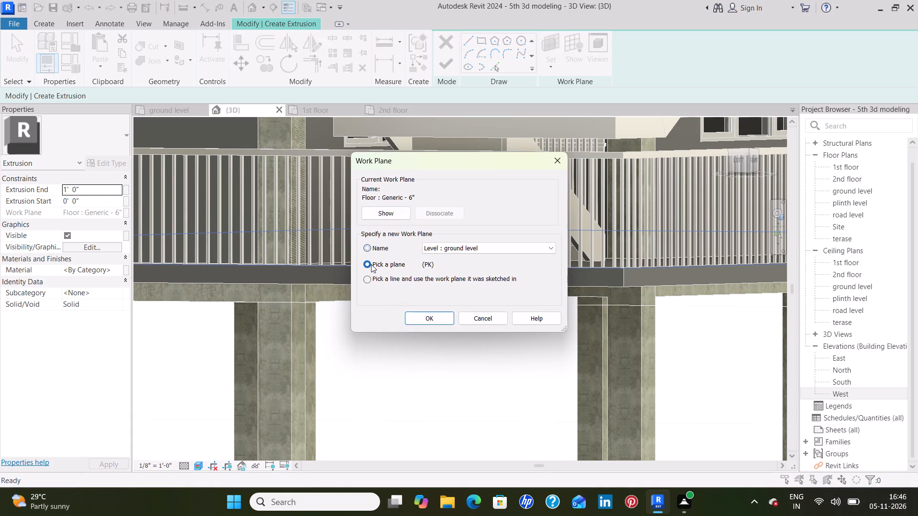
click(421, 318)
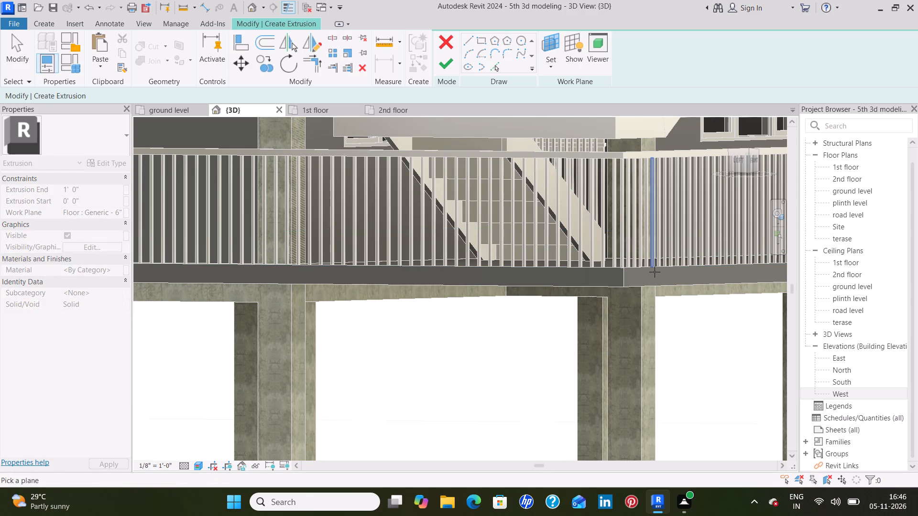
click(685, 280)
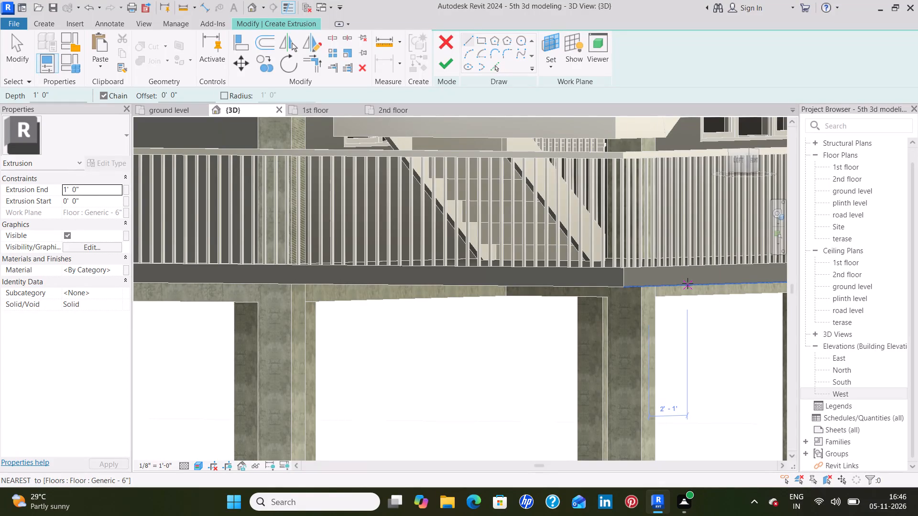
Sketch a three-step stair outline from the slab's bottom edge near the front-left corner, using 1' treads and 1' risers.
click(688, 283)
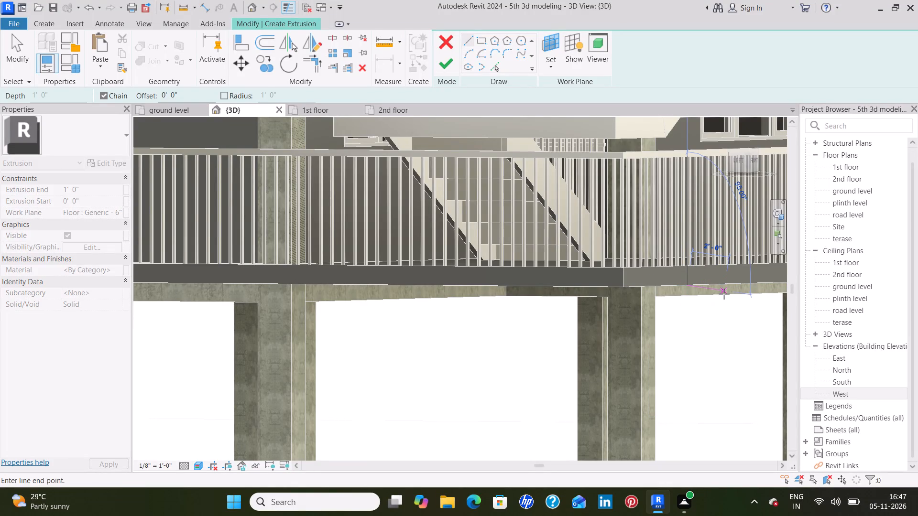
text(1')
key(Return)
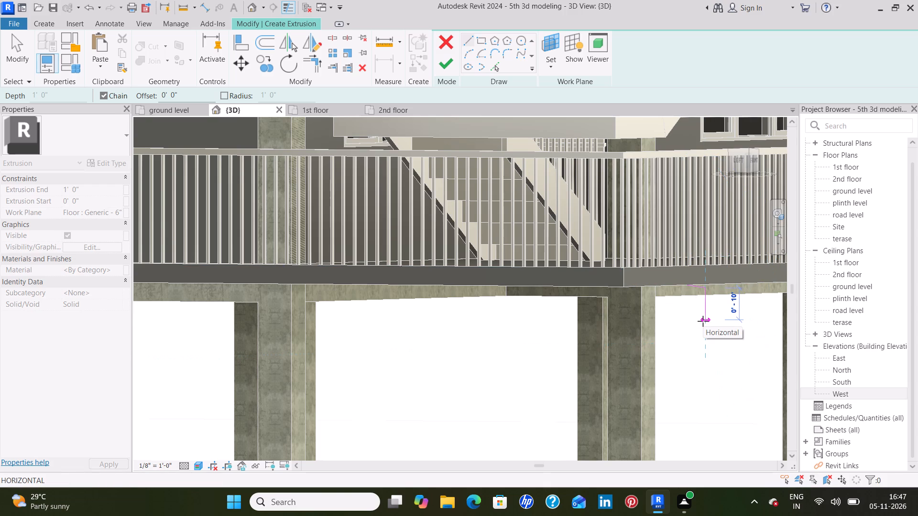
text(1')
key(Return)
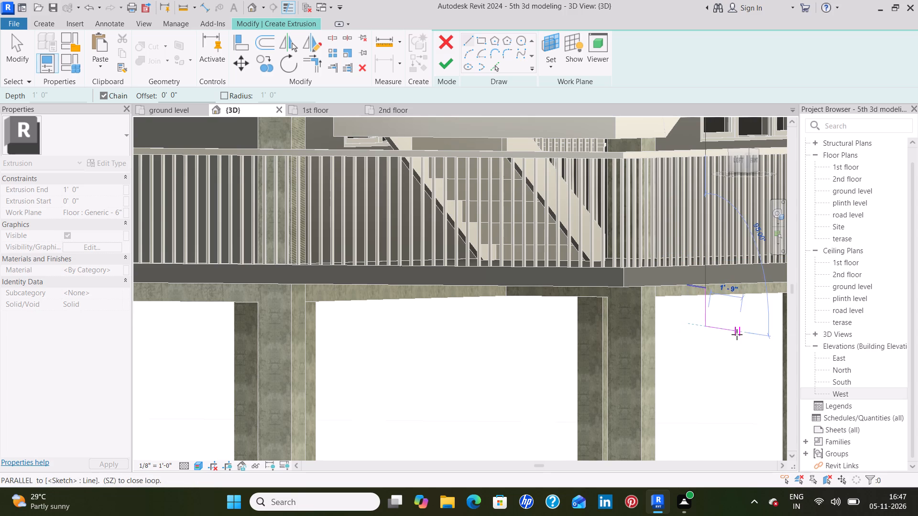
key(1)
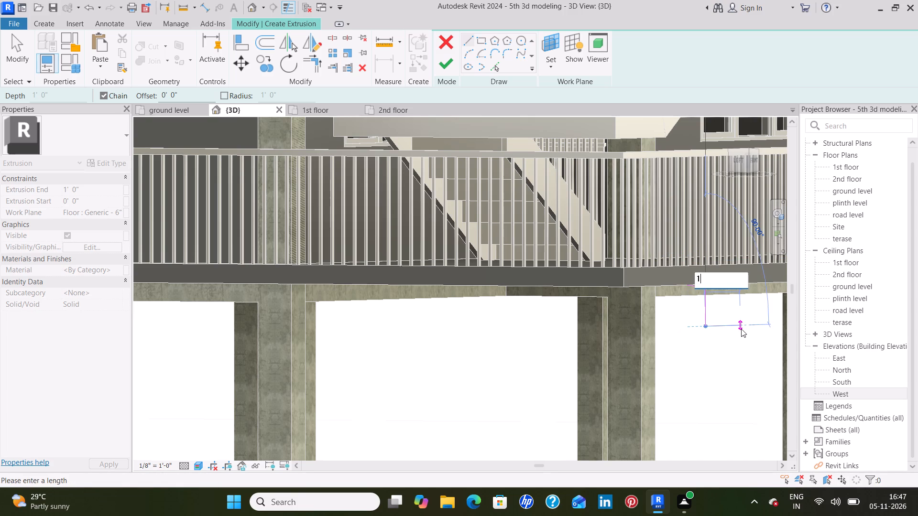
key(apostrophe)
key(Return)
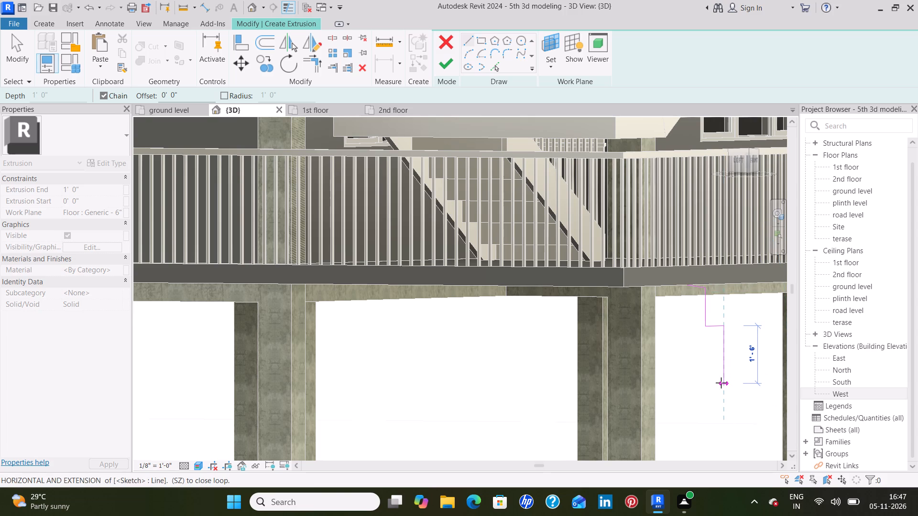
text(1')
key(Return)
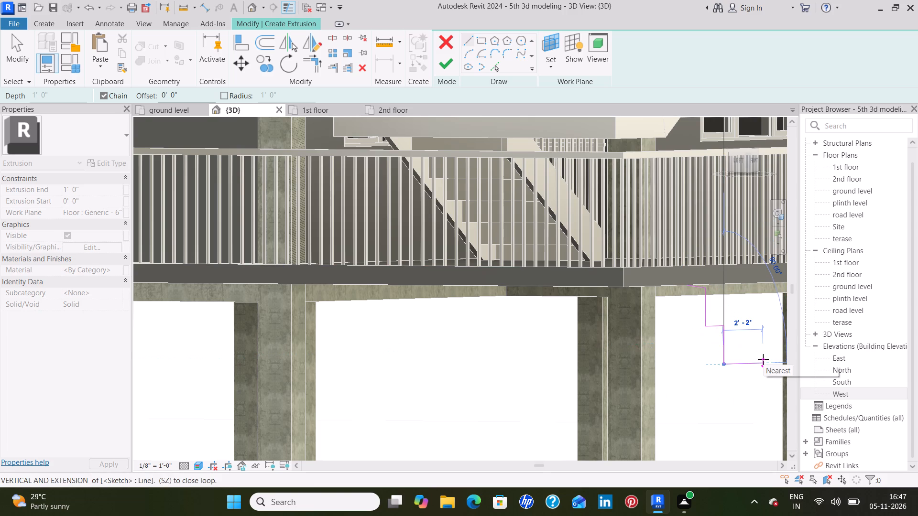
text(1')
key(Return)
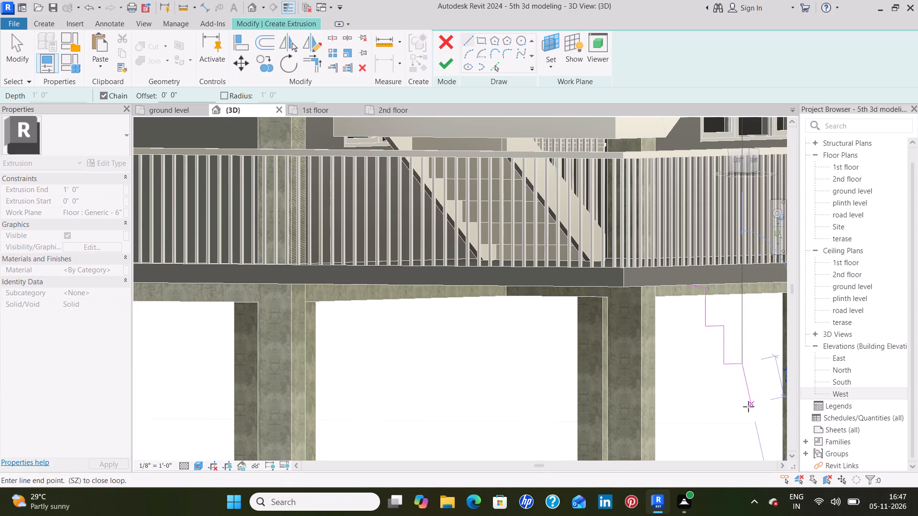
text(1')
key(Return)
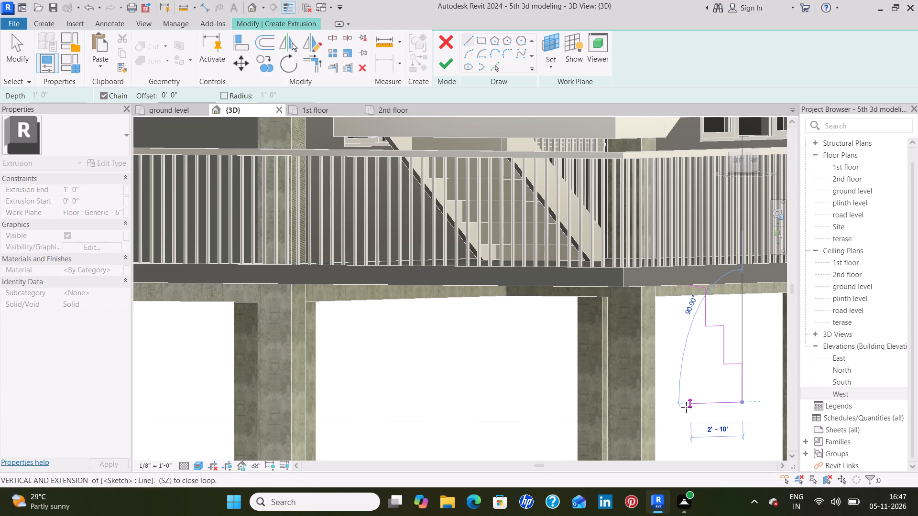
Close the stepped profile with a base line back beneath the first tread and a line up to the starting point.
click(683, 409)
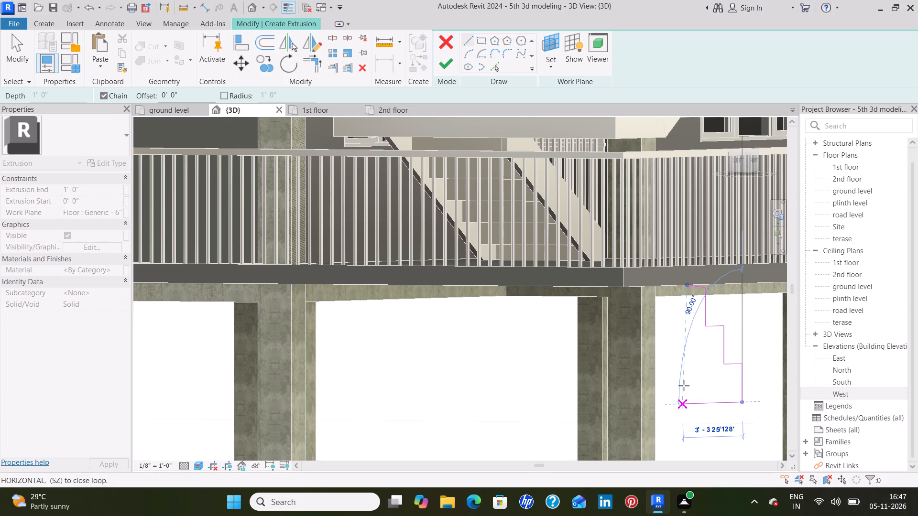
click(687, 285)
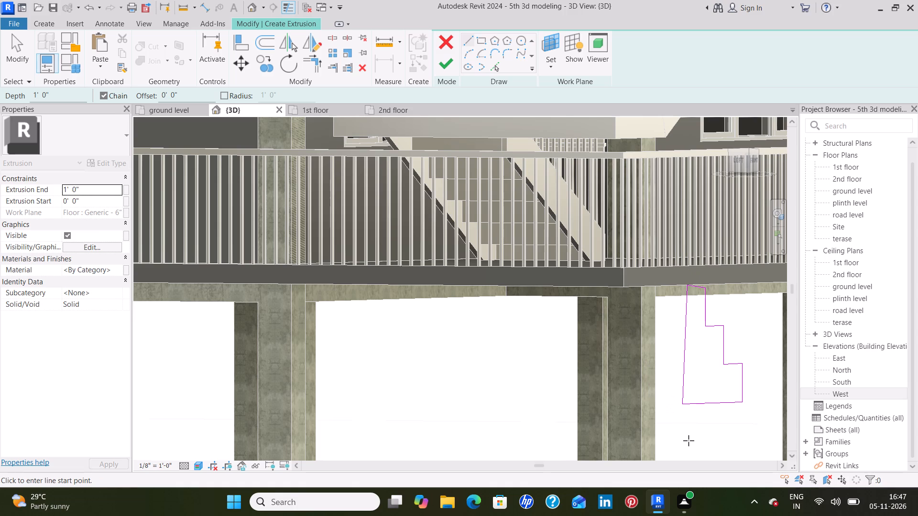
Finish the stepped profile sketch to create the extrusion with a 1' depth.
click(446, 63)
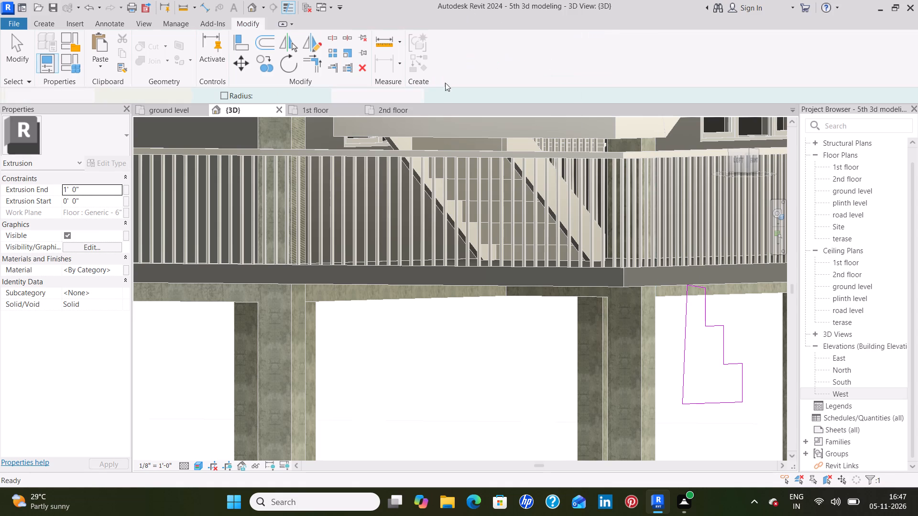
click(500, 354)
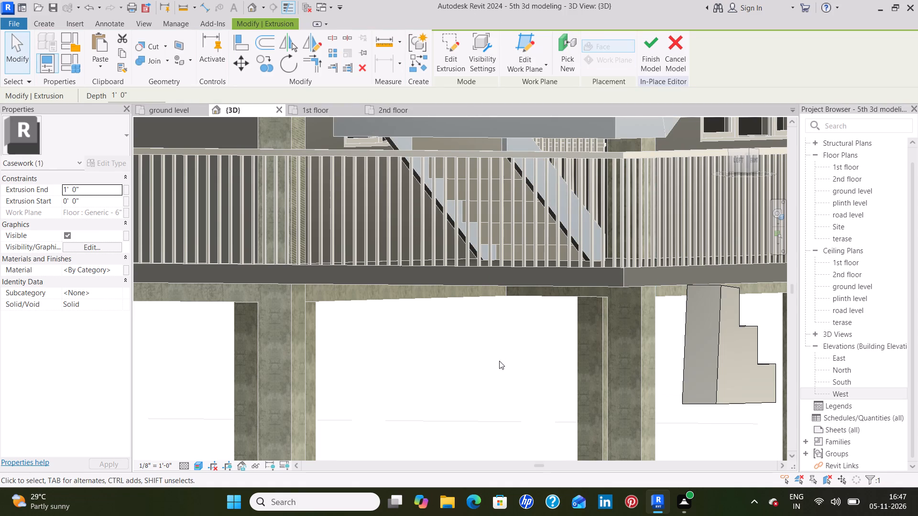
Examine the stepped extrusion beneath the ground-level slab from the building's left side and front, comparing its position with the entrance opening.
scroll(499, 396, down, 3)
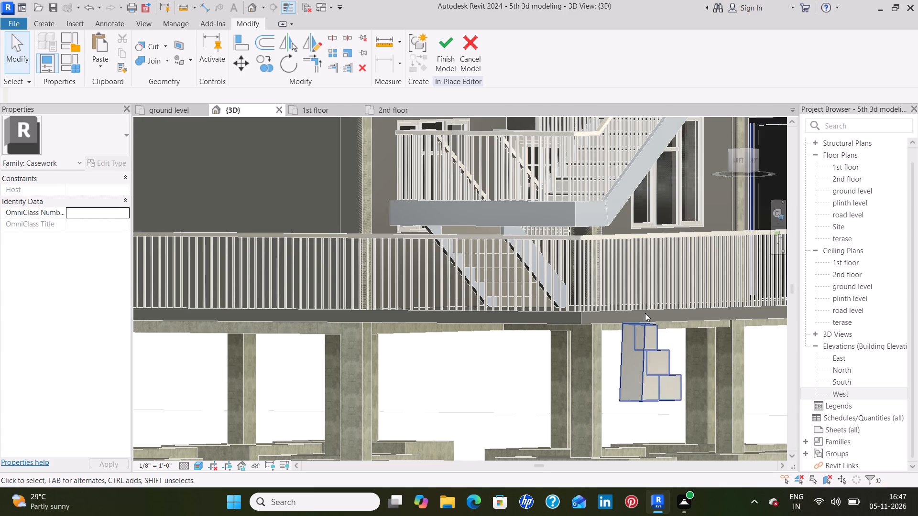
click(736, 161)
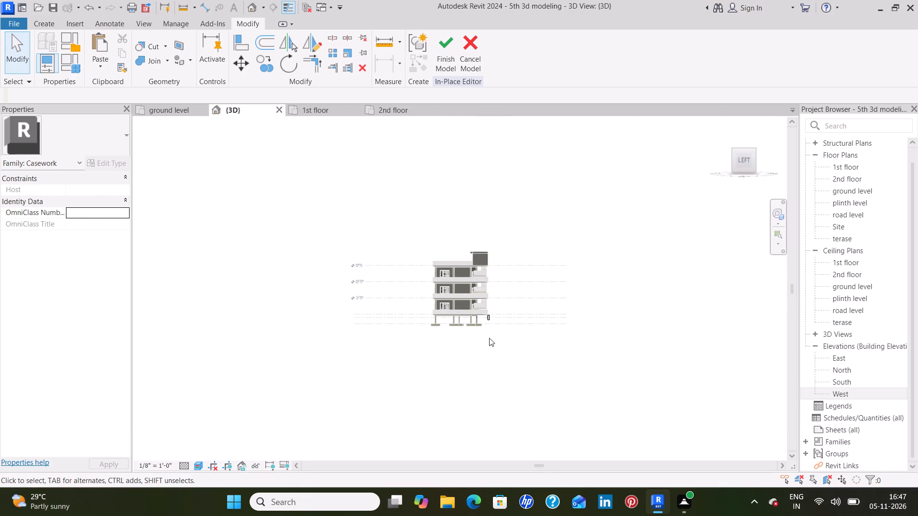
scroll(472, 324, up, 11)
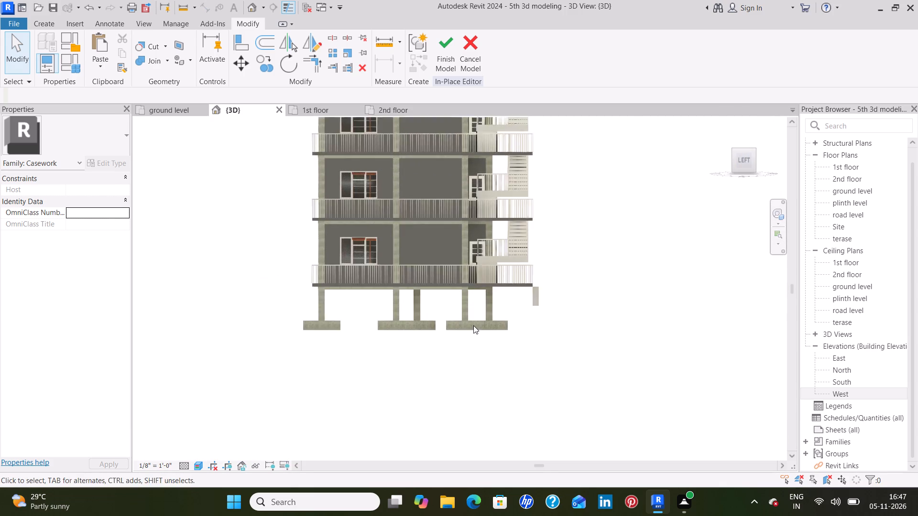
scroll(474, 326, up, 4)
middle_drag(608, 302, 518, 335)
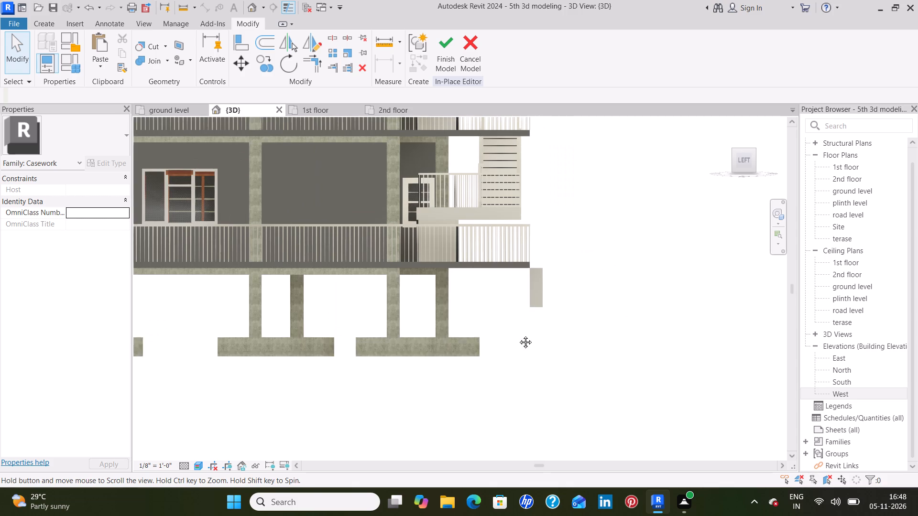
middle_drag(518, 335, 485, 349)
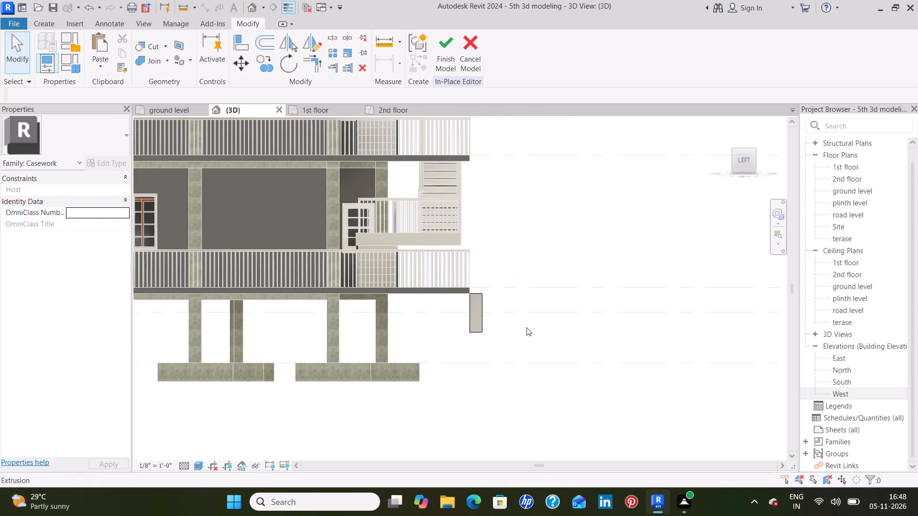
shift+middle_drag(526, 327, 460, 345)
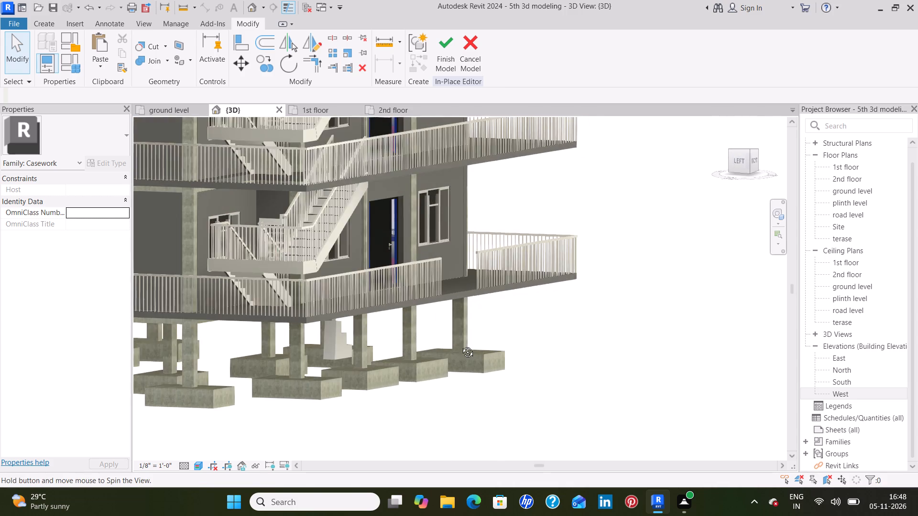
shift+middle_drag(460, 345, 426, 348)
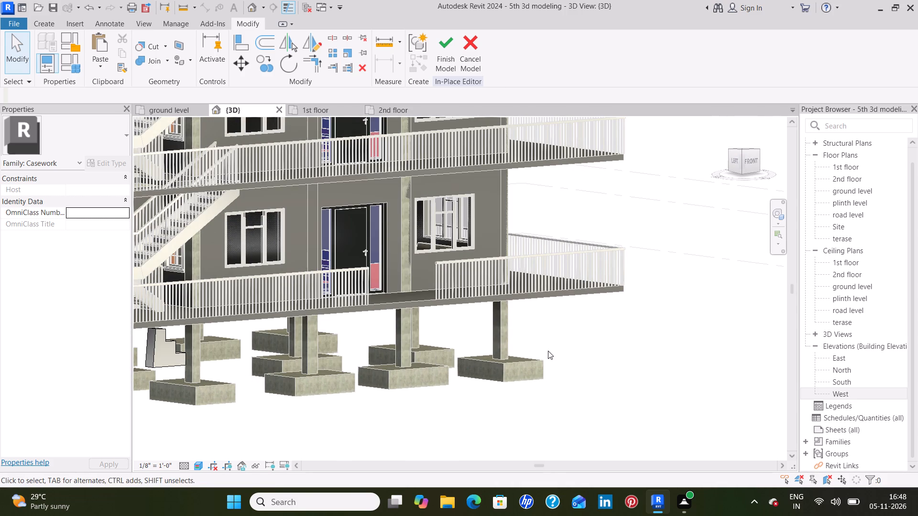
shift+middle_drag(607, 356, 574, 372)
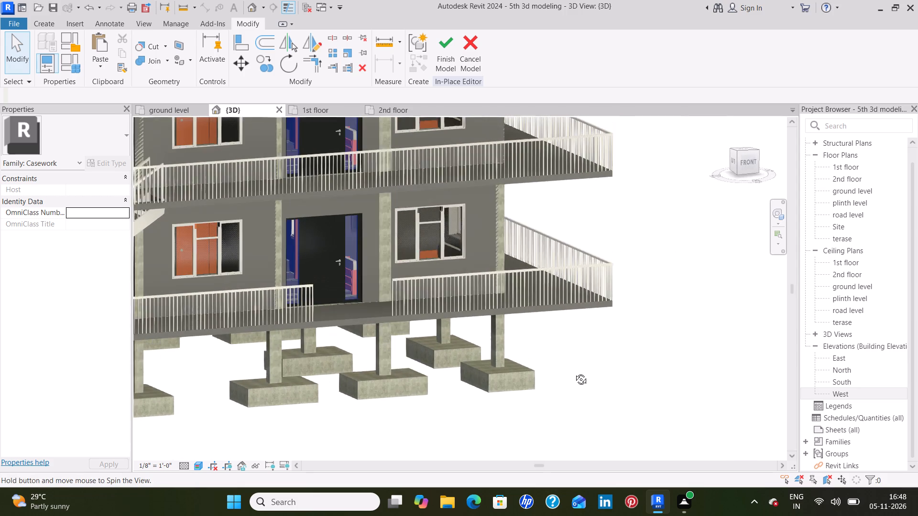
shift+middle_drag(574, 372, 554, 372)
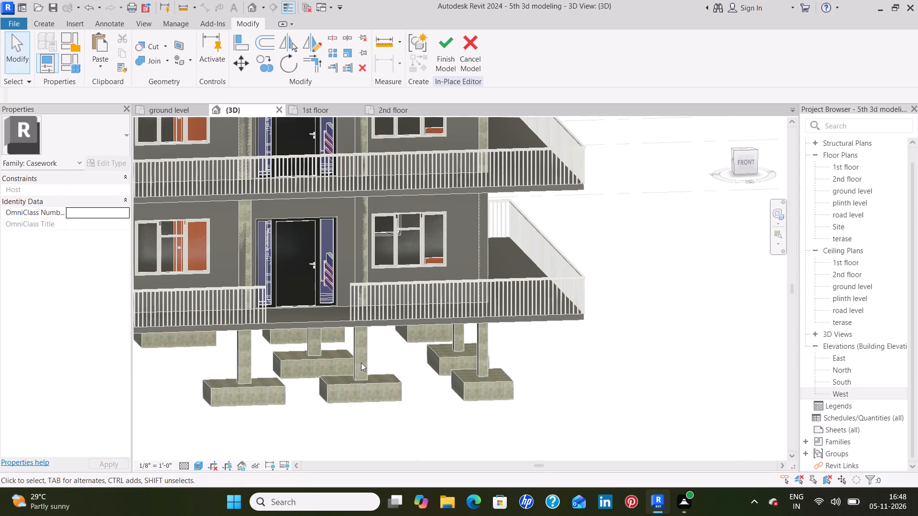
middle_drag(337, 349, 607, 316)
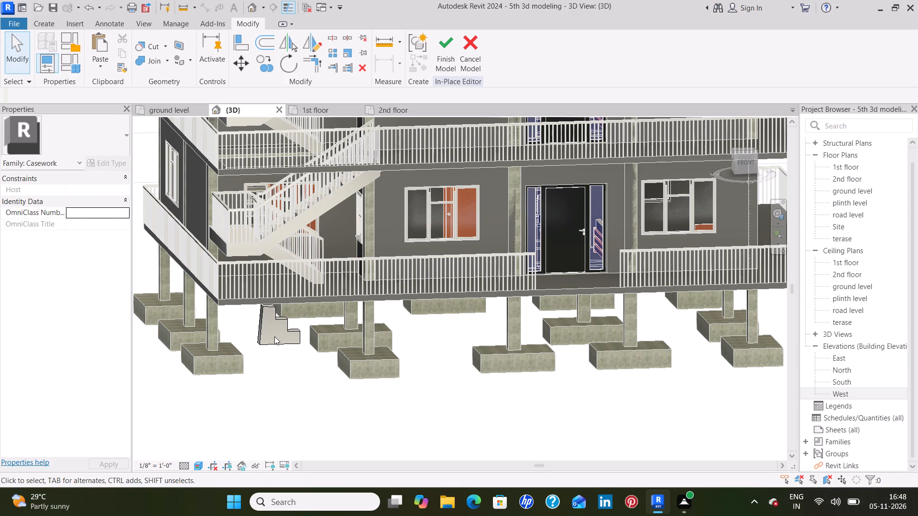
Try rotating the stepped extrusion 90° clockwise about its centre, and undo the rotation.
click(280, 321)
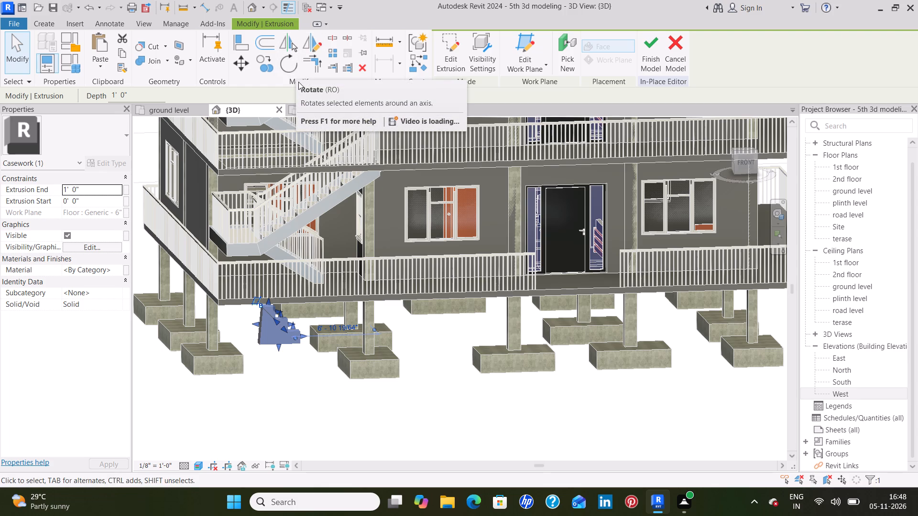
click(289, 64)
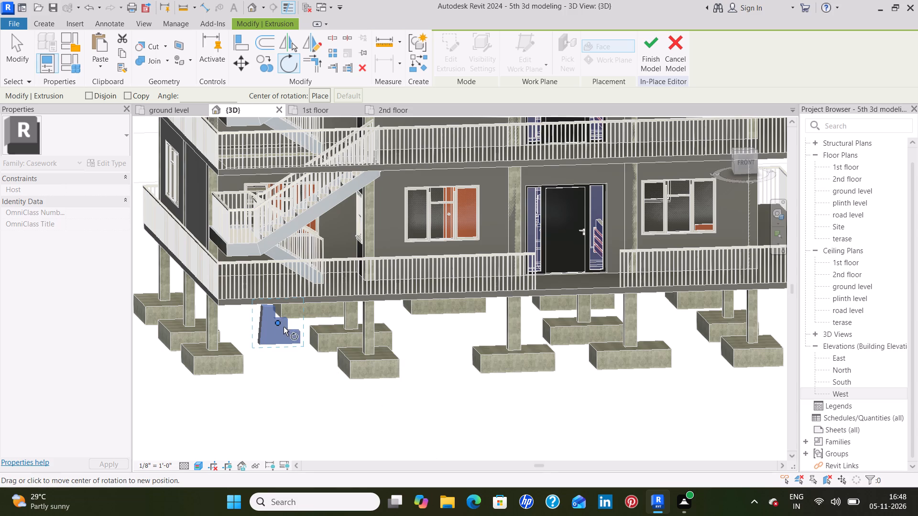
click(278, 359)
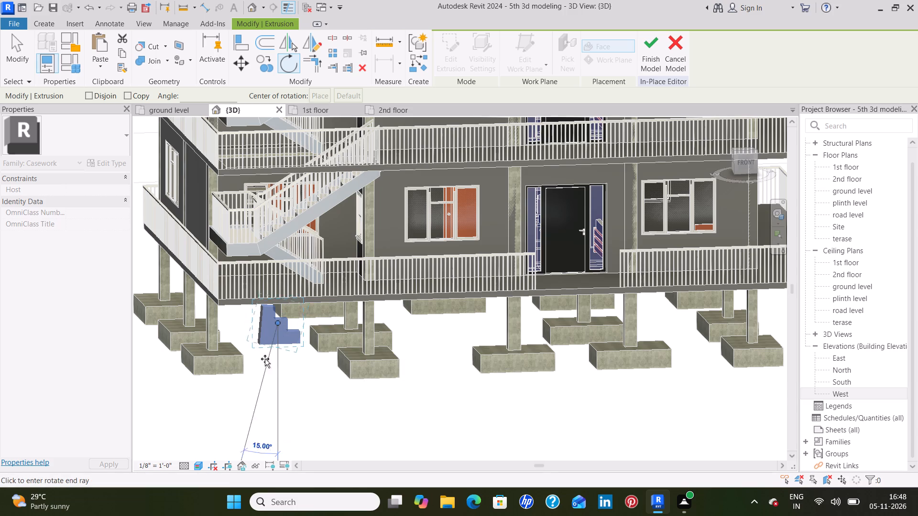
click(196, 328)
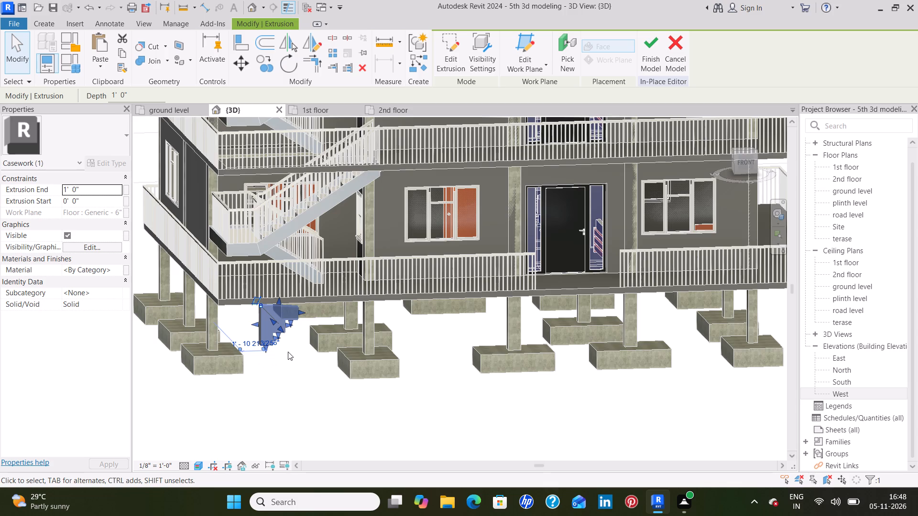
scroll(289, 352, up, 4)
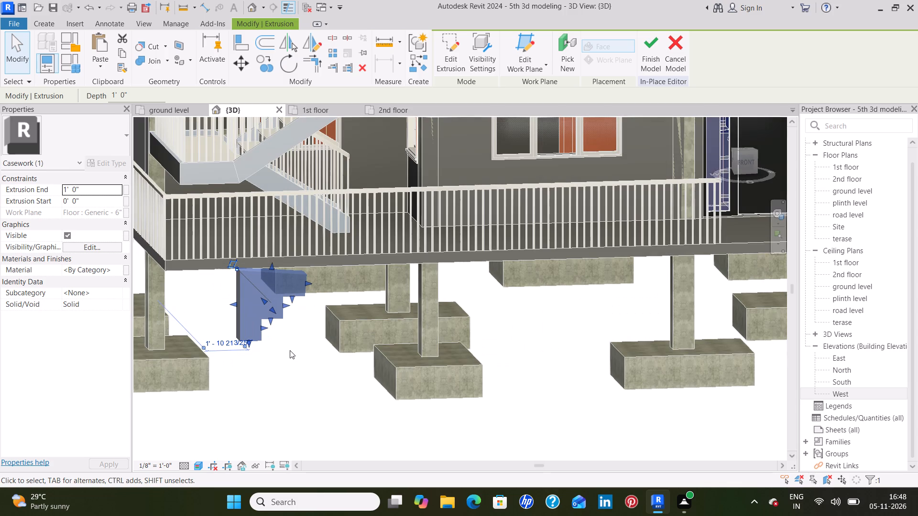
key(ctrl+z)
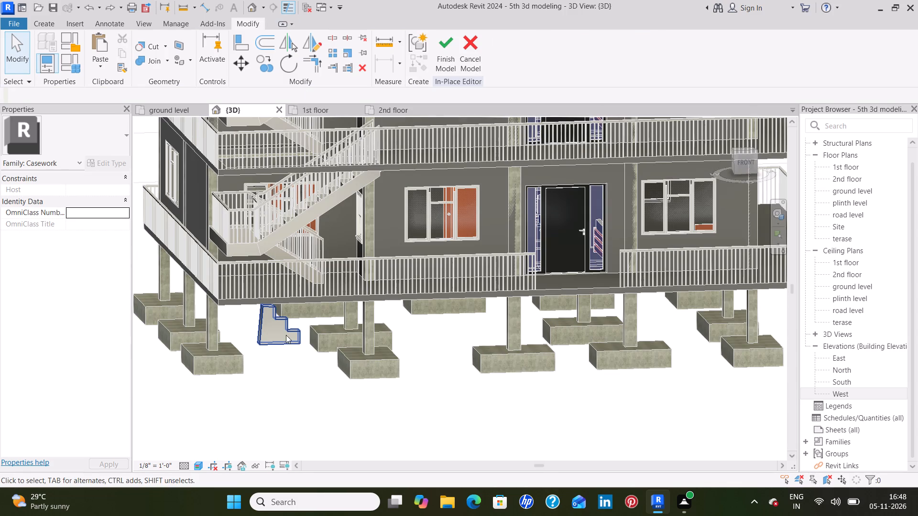
Rotate the stepped extrusion 90° clockwise about its centre, as seen from the building's front.
click(287, 329)
click(284, 57)
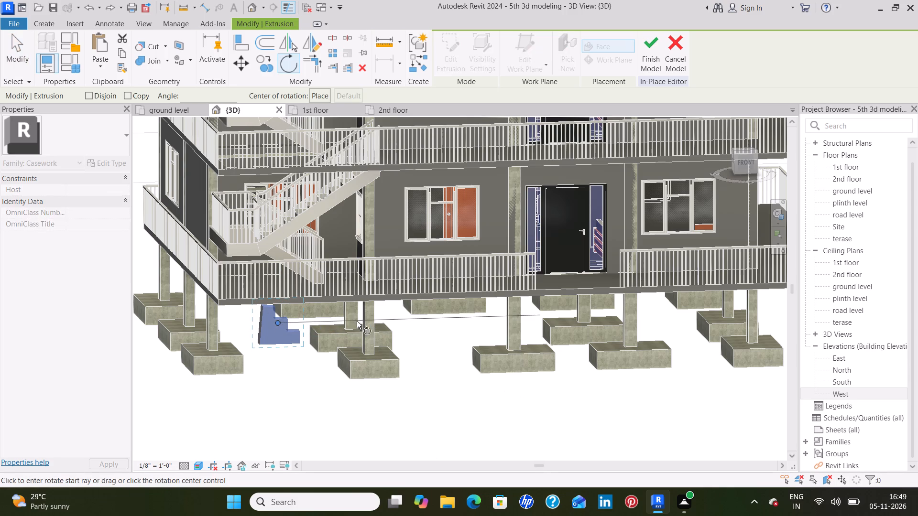
click(387, 322)
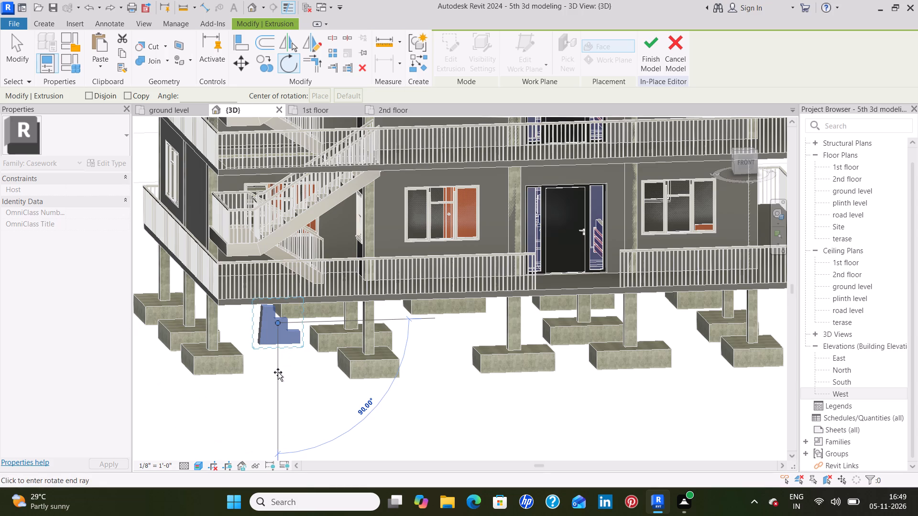
click(278, 372)
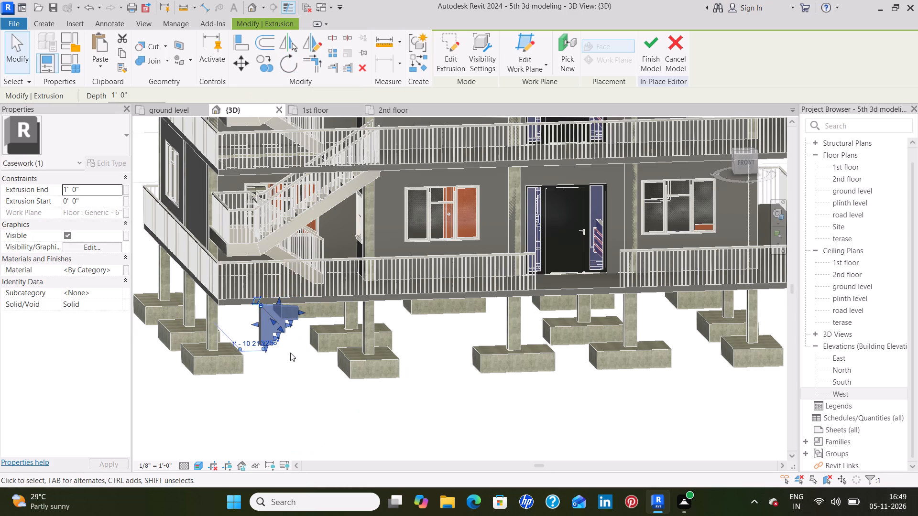
scroll(290, 352, up, 7)
click(291, 362)
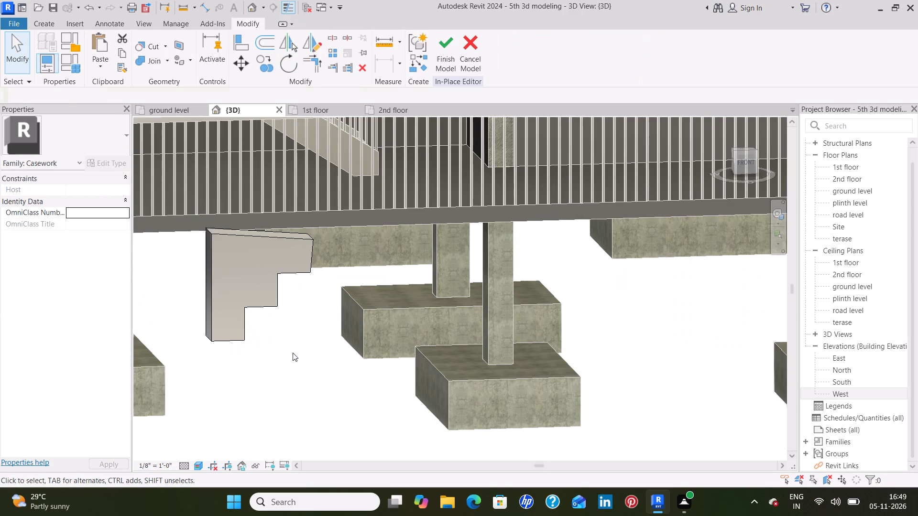
Rotate the stepped extrusion a further 90° clockwise about its centre.
scroll(287, 370, down, 2)
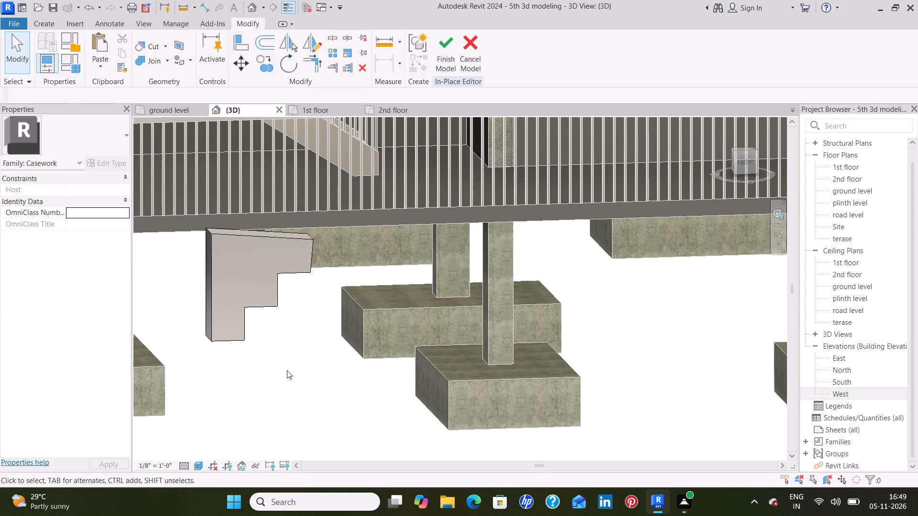
click(263, 315)
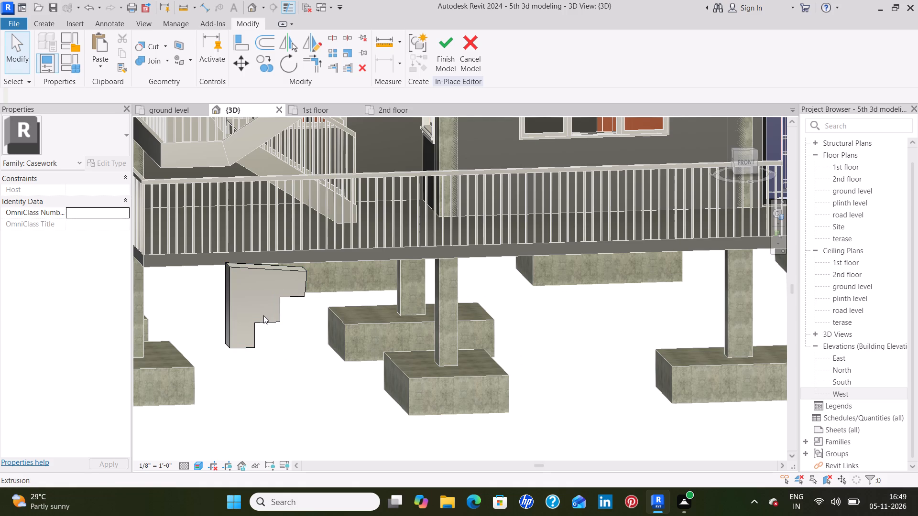
click(269, 321)
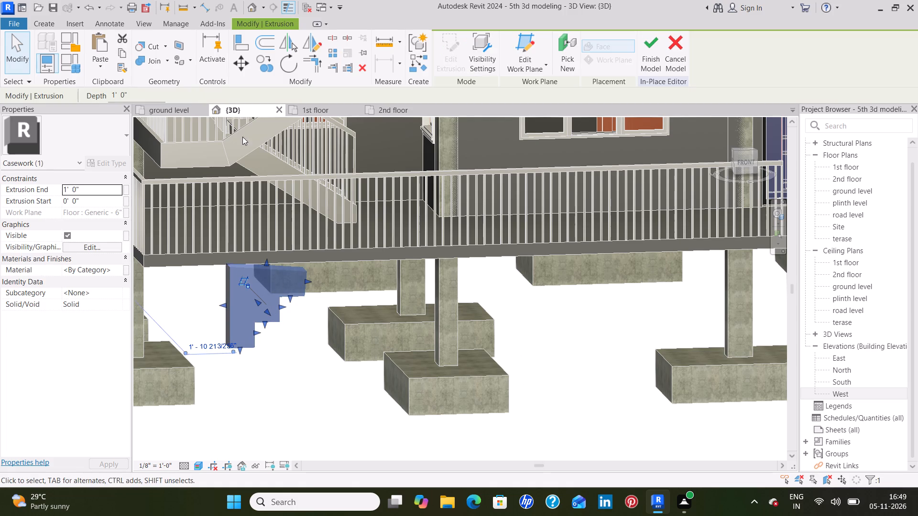
click(280, 69)
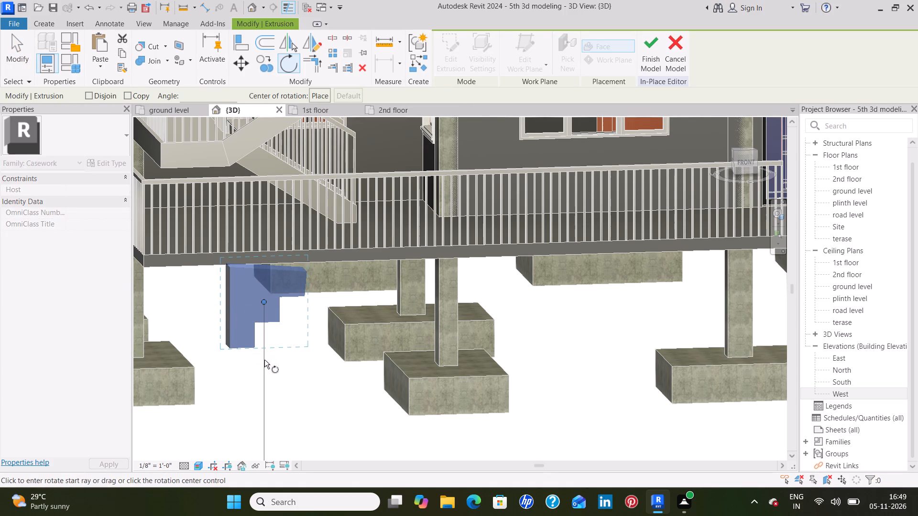
click(266, 364)
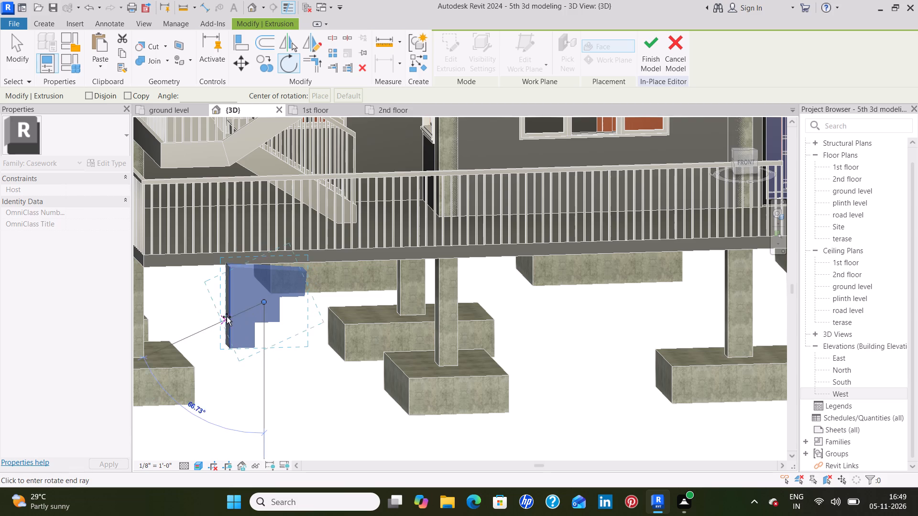
click(208, 305)
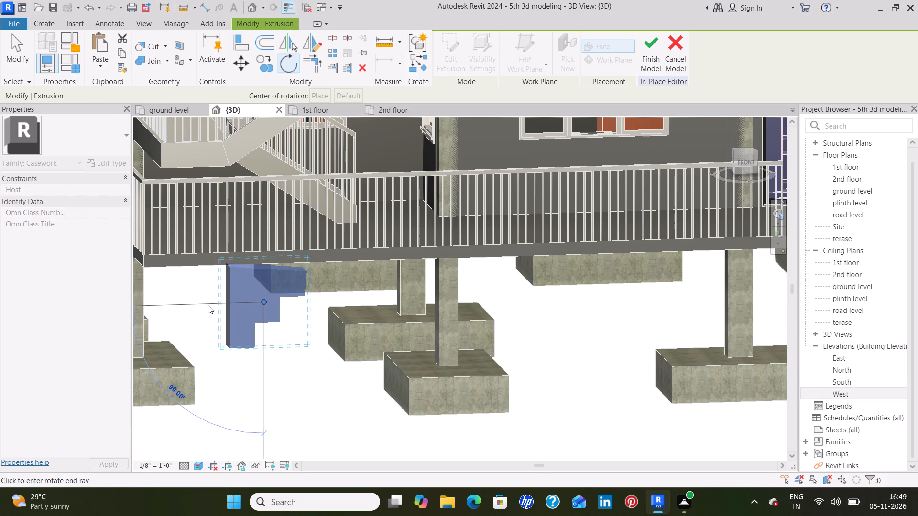
click(255, 365)
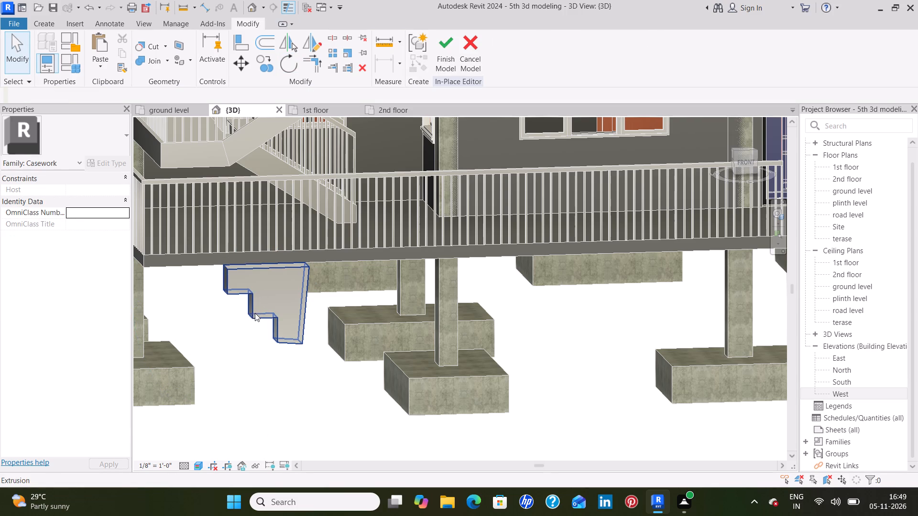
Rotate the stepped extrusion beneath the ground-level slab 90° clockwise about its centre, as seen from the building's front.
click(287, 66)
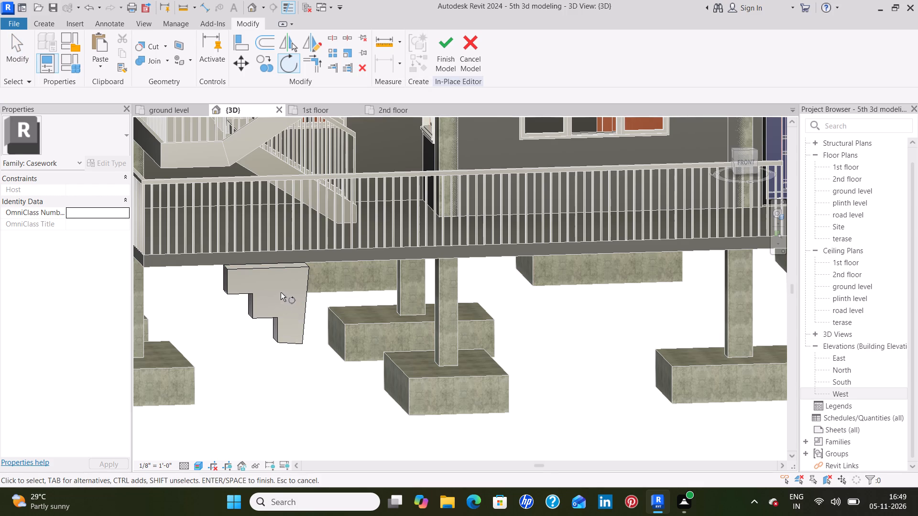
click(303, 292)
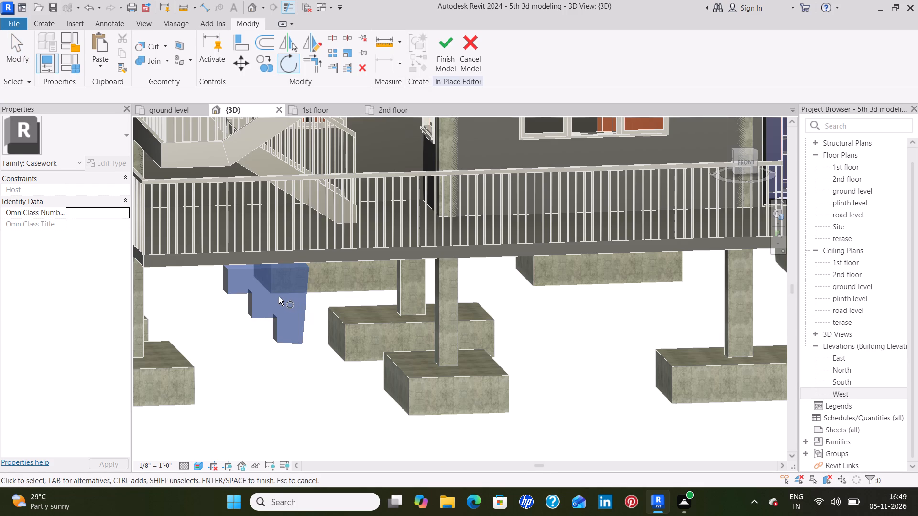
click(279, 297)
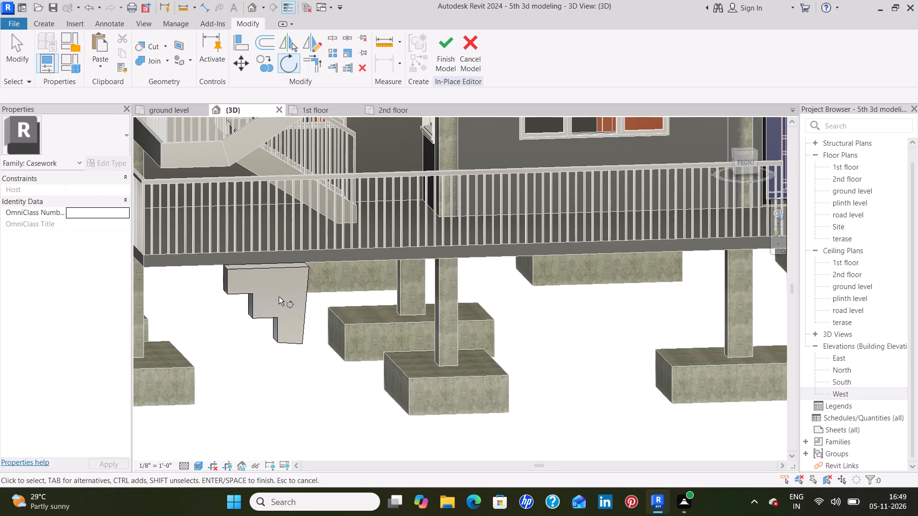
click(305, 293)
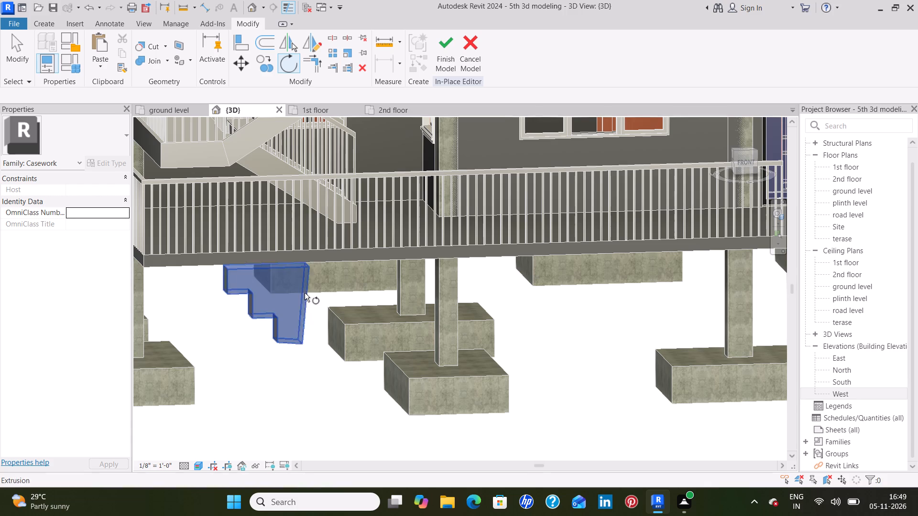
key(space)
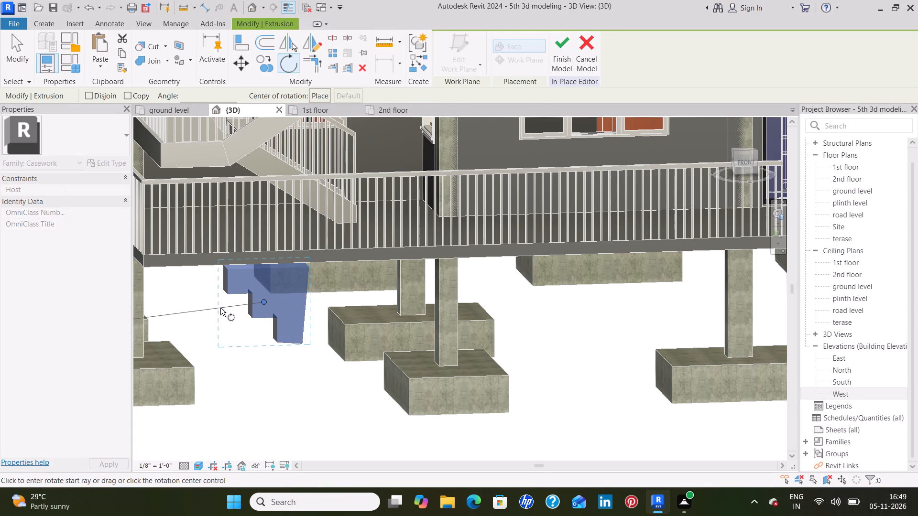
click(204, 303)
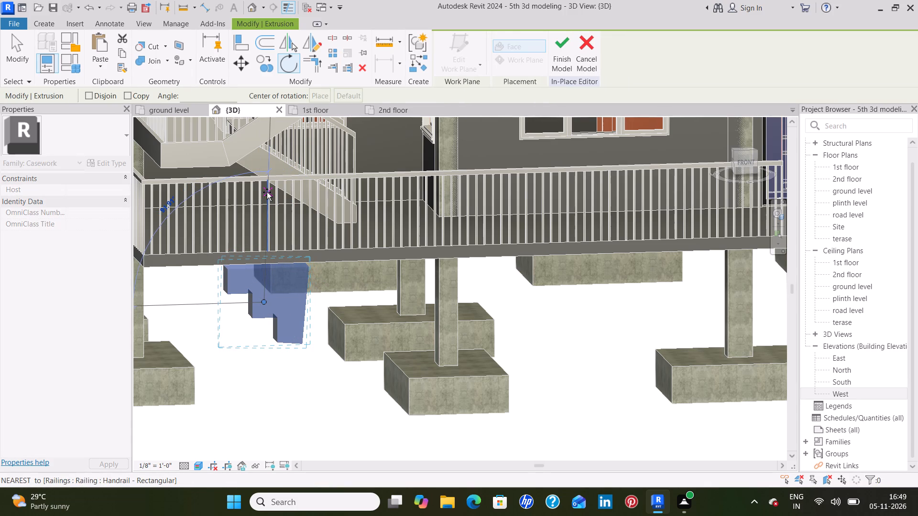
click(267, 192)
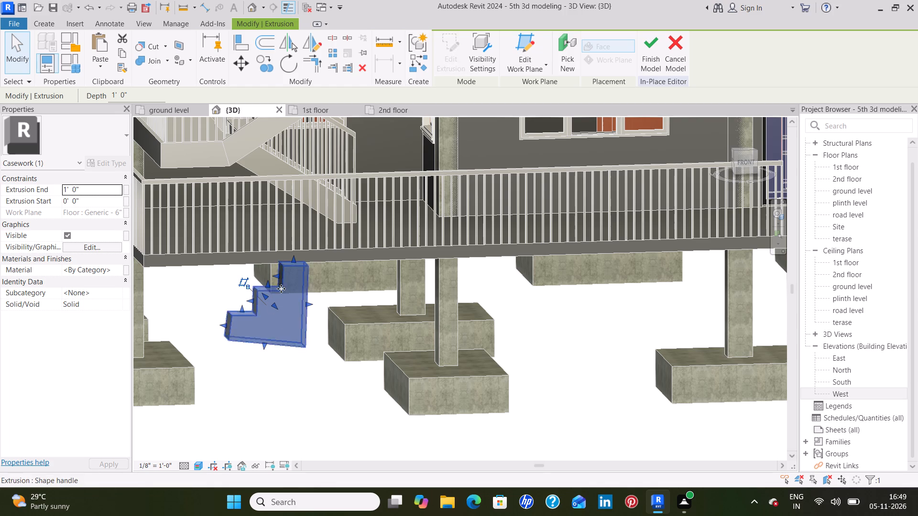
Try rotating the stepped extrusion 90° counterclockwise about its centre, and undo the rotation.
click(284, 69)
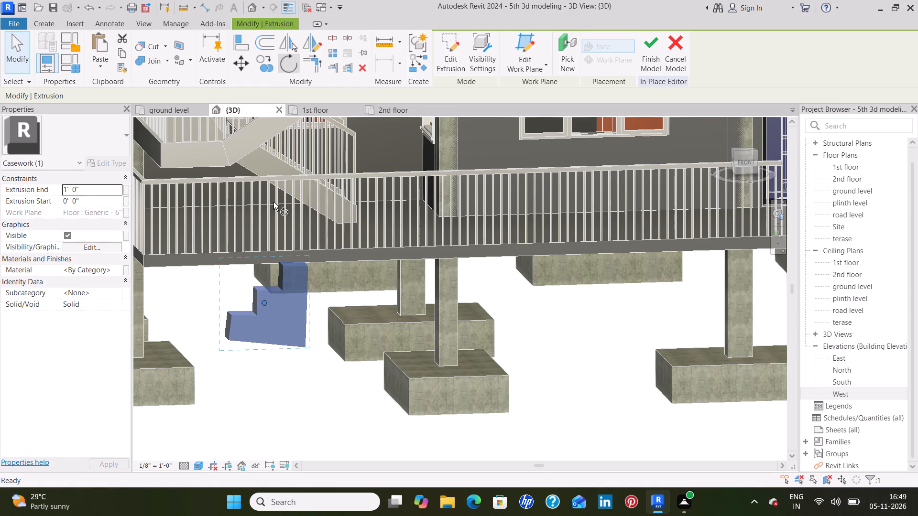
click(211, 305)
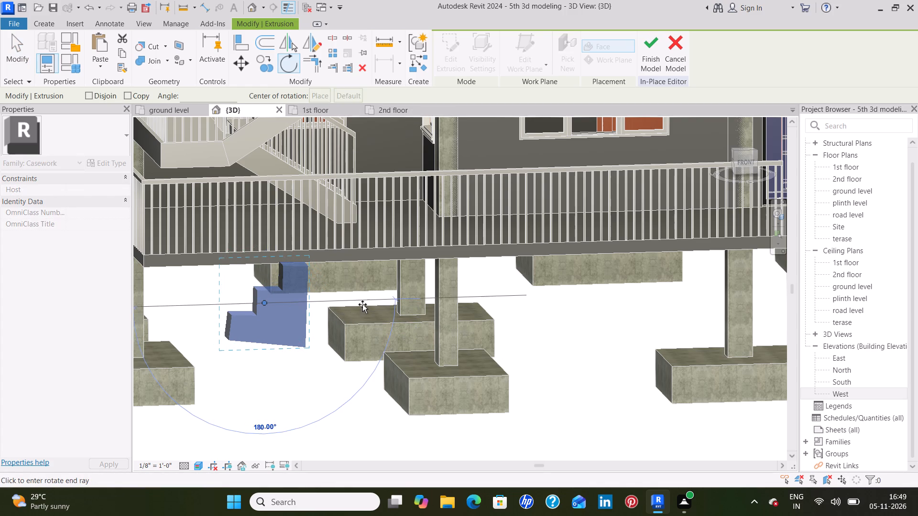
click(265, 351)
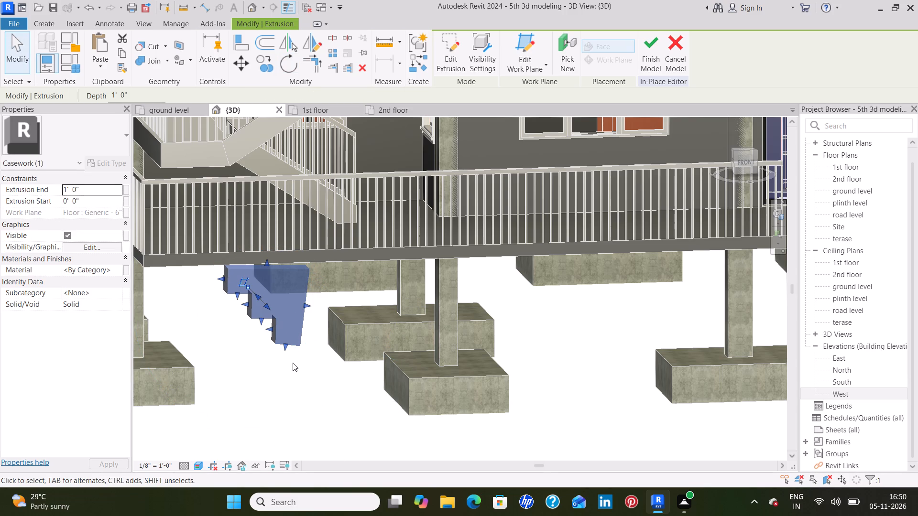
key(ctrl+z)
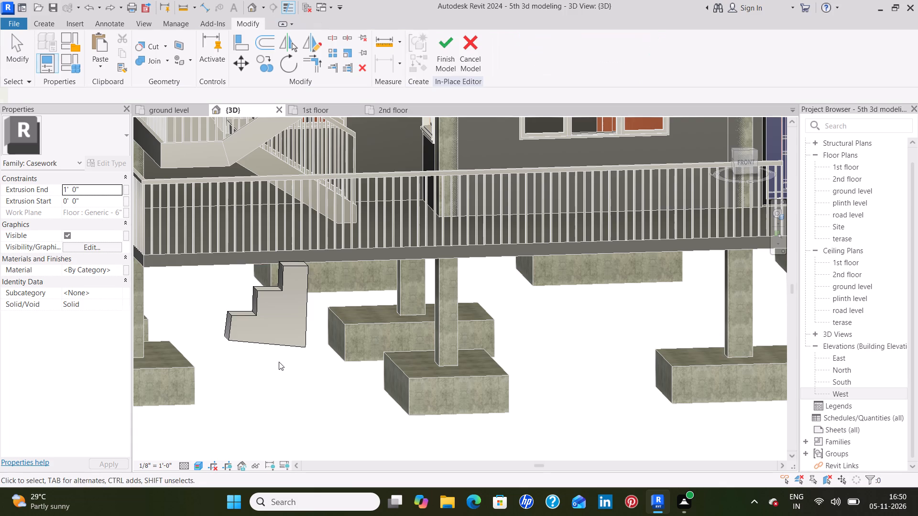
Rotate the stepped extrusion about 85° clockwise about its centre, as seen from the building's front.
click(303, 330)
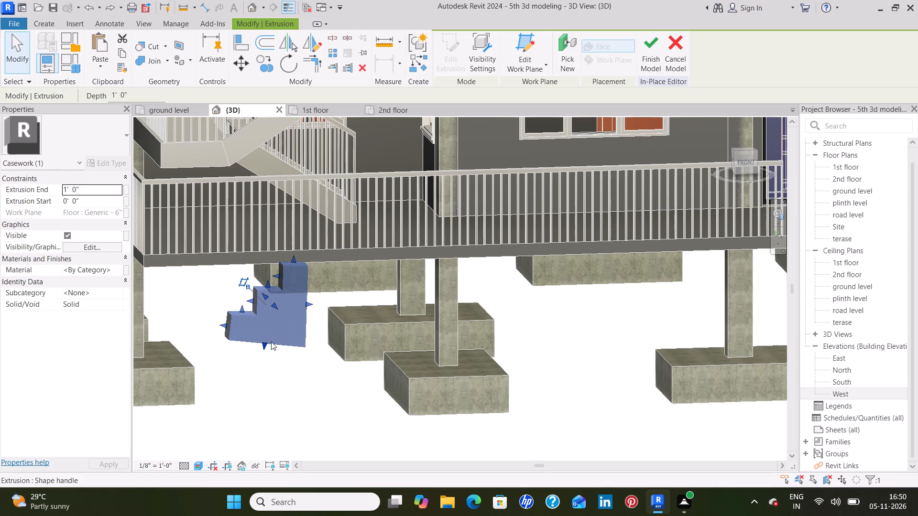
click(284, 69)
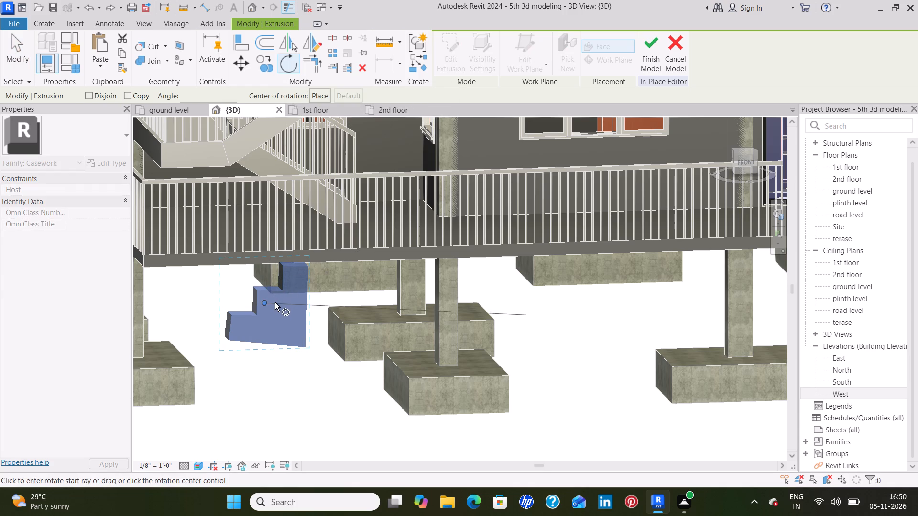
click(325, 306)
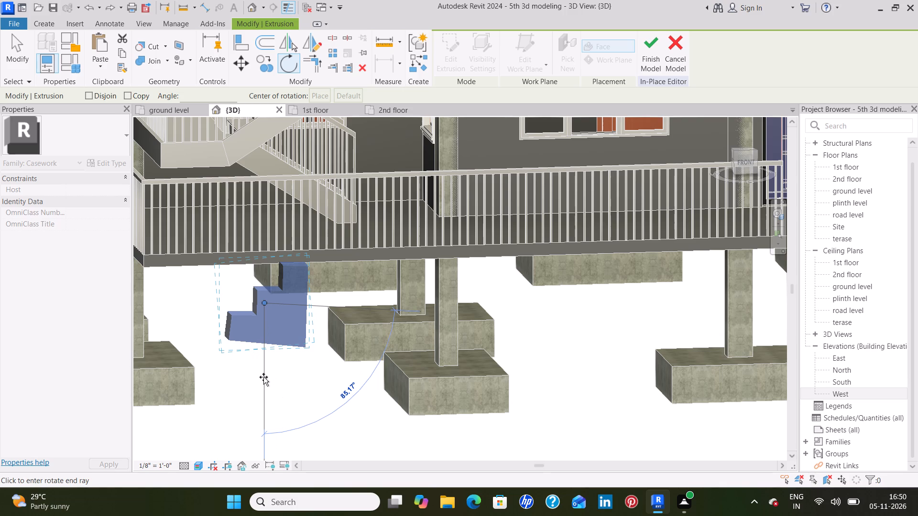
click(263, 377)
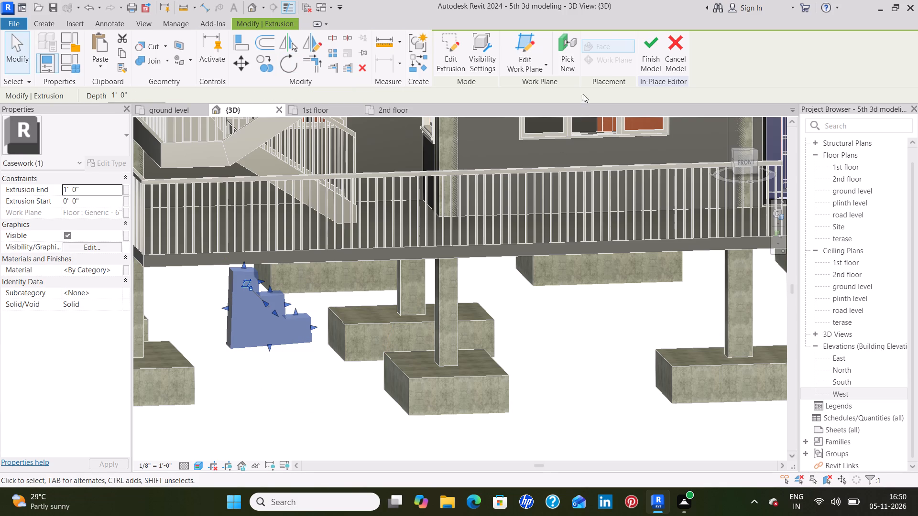
Delete the stepped extrusion and cancel the in-place Casework model, discarding its edits.
key(Home)
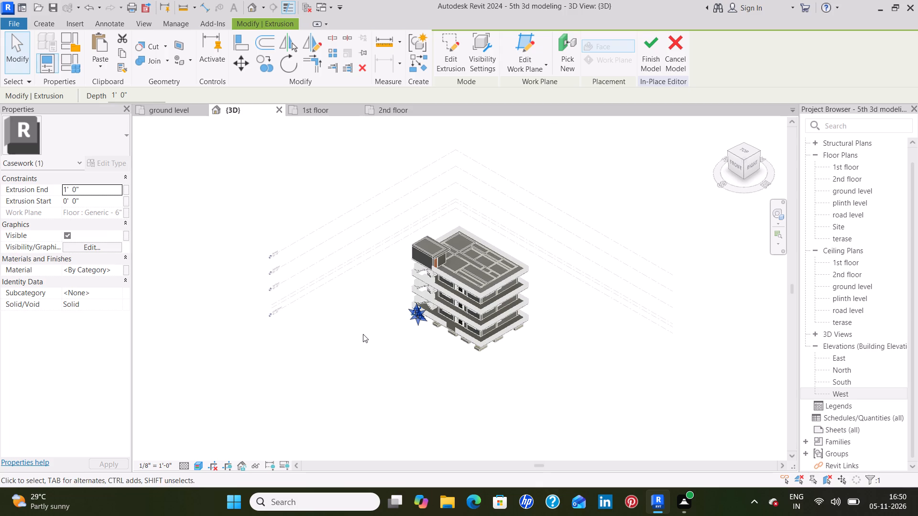
key(Delete)
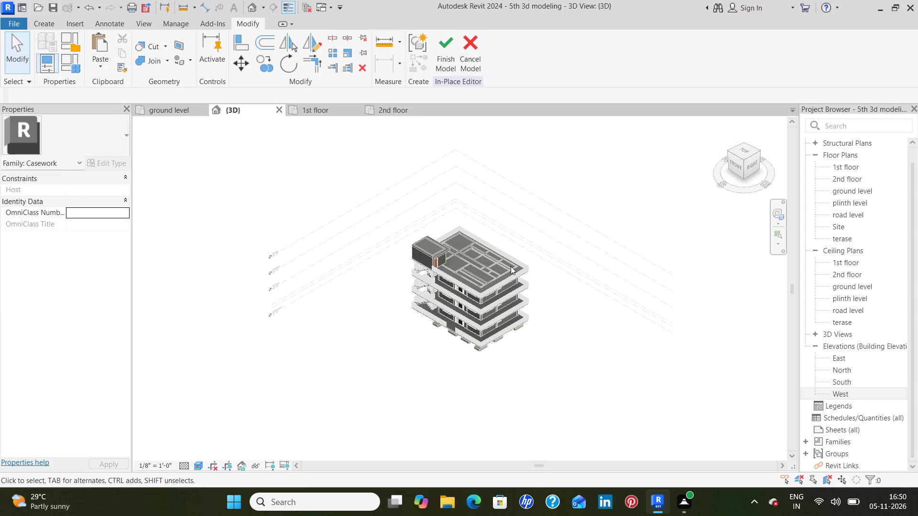
scroll(499, 270, up, 3)
click(473, 45)
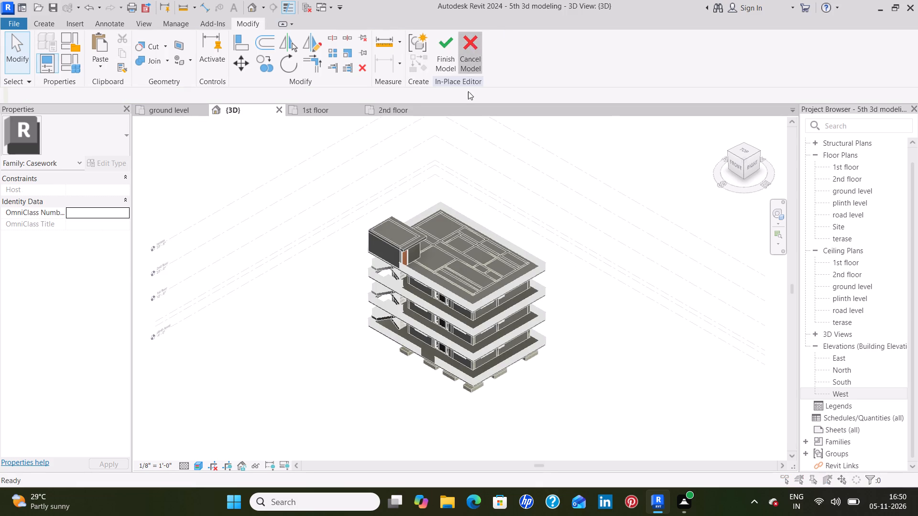
click(490, 264)
Dismiss the save reminder without saving and examine the building from its left side, from the ground-level slab to the full elevation.
scroll(485, 290, up, 2)
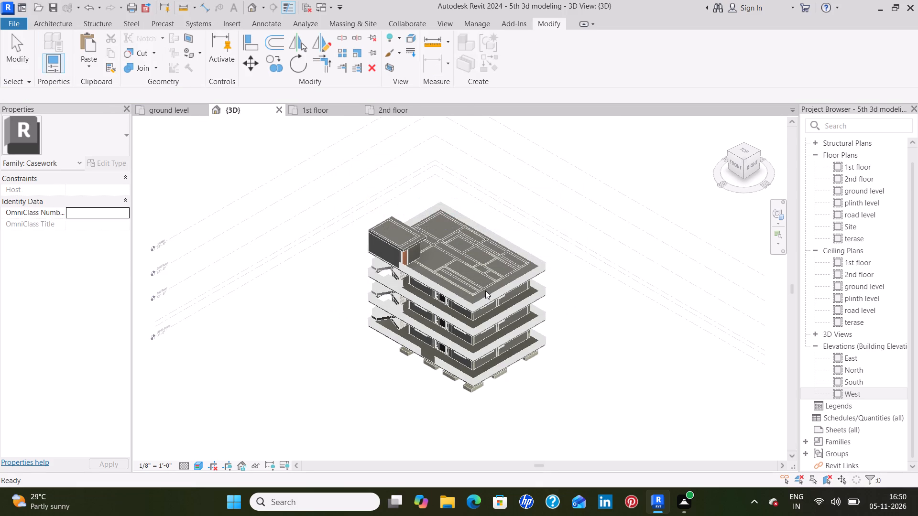
scroll(485, 290, up, 7)
scroll(485, 290, down, 3)
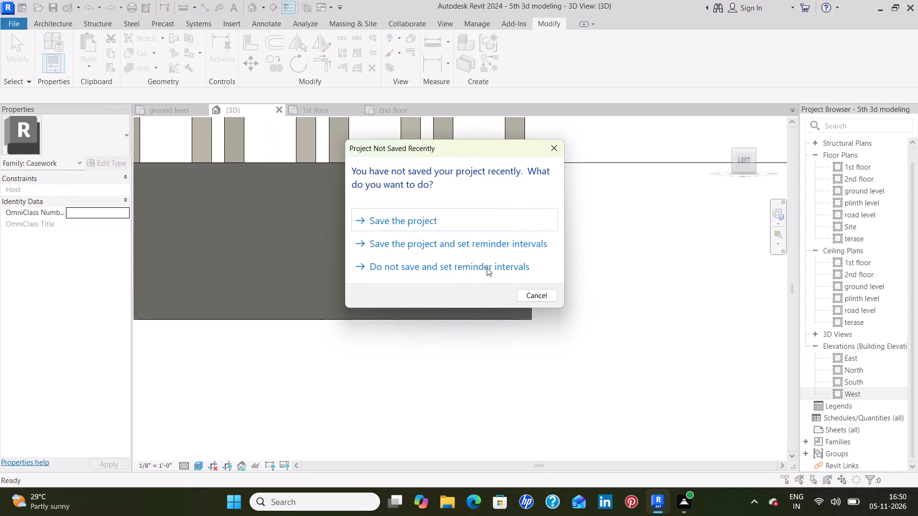
click(557, 150)
scroll(514, 260, down, 3)
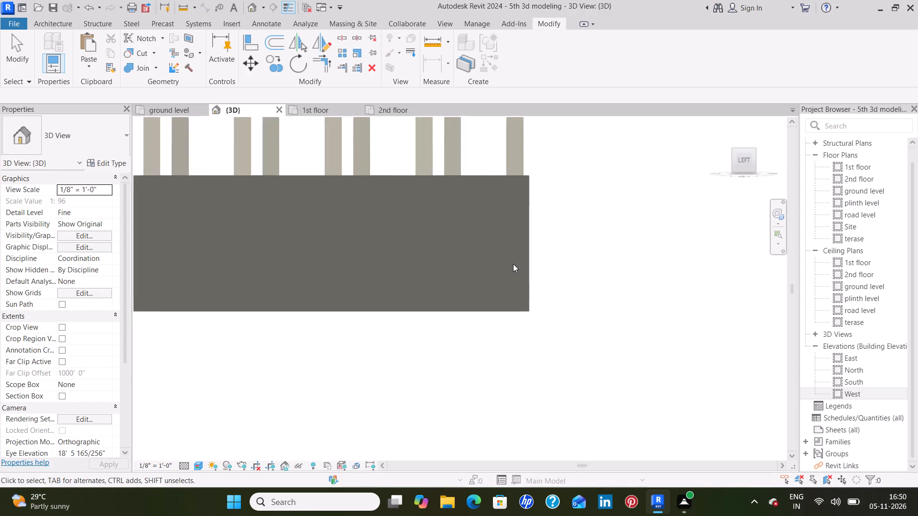
scroll(513, 264, down, 16)
scroll(512, 264, down, 5)
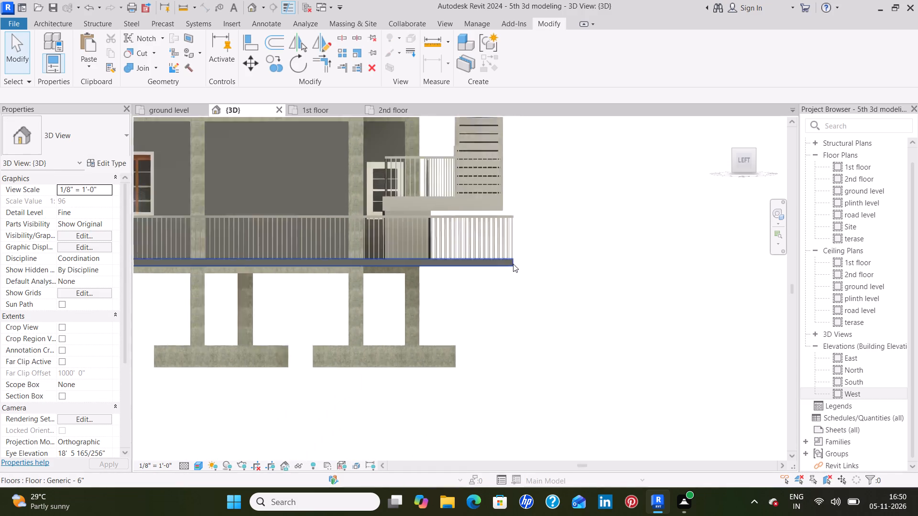
scroll(515, 262, down, 9)
middle_drag(561, 208, 554, 248)
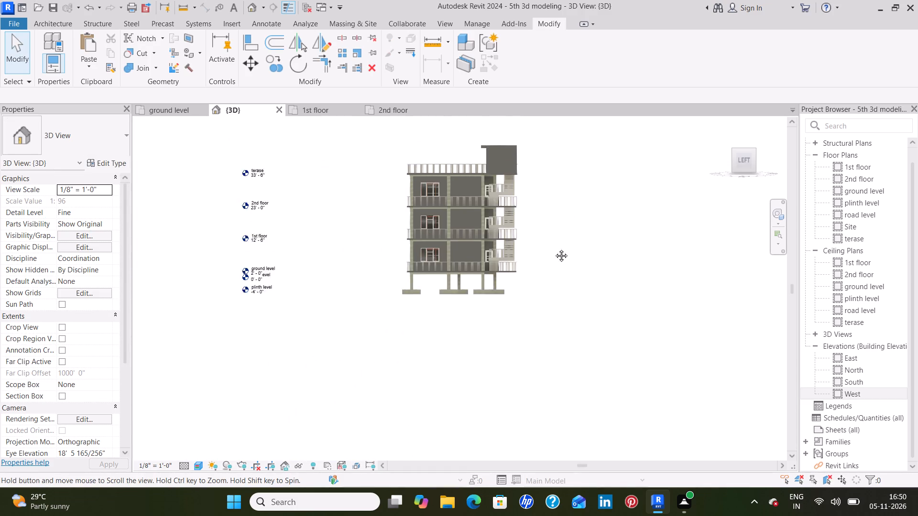
middle_drag(554, 248, 532, 279)
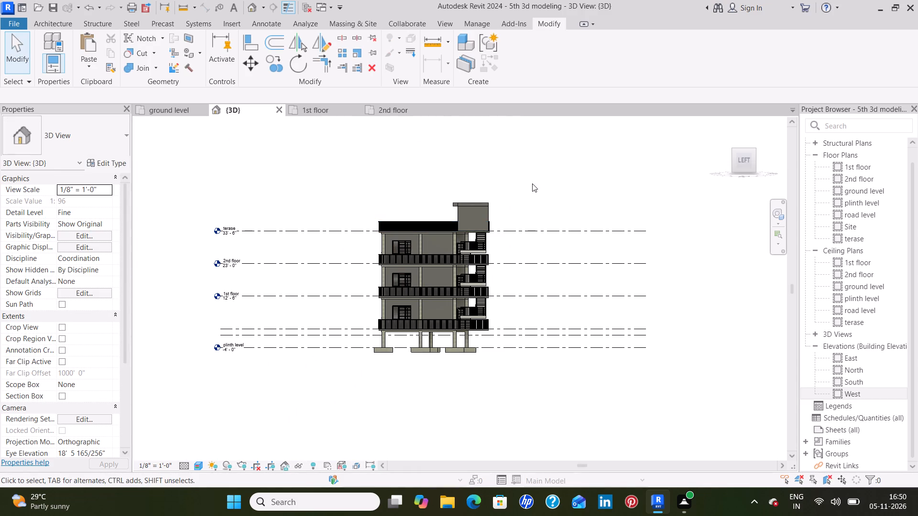
Return to the home 3D orientation and examine the building's balcony railings, external staircase, front railing opening and terrace.
drag(722, 124, 723, 119)
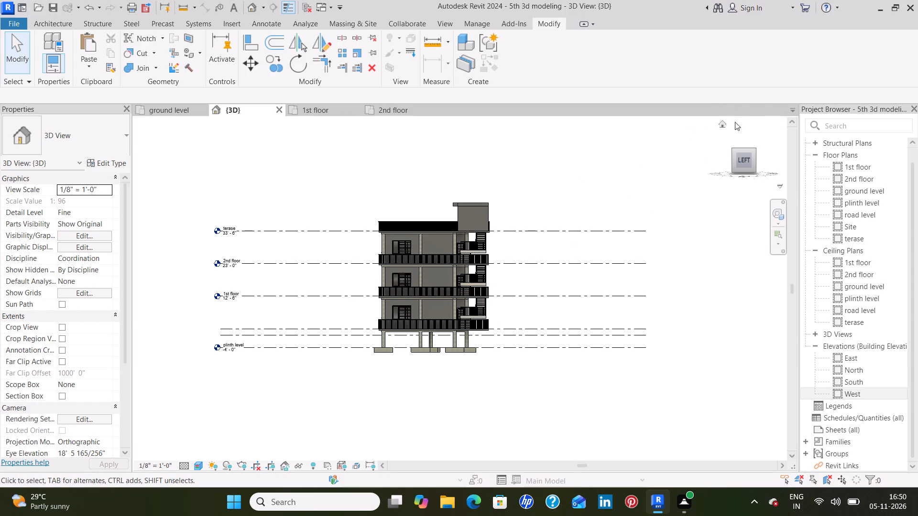
click(725, 124)
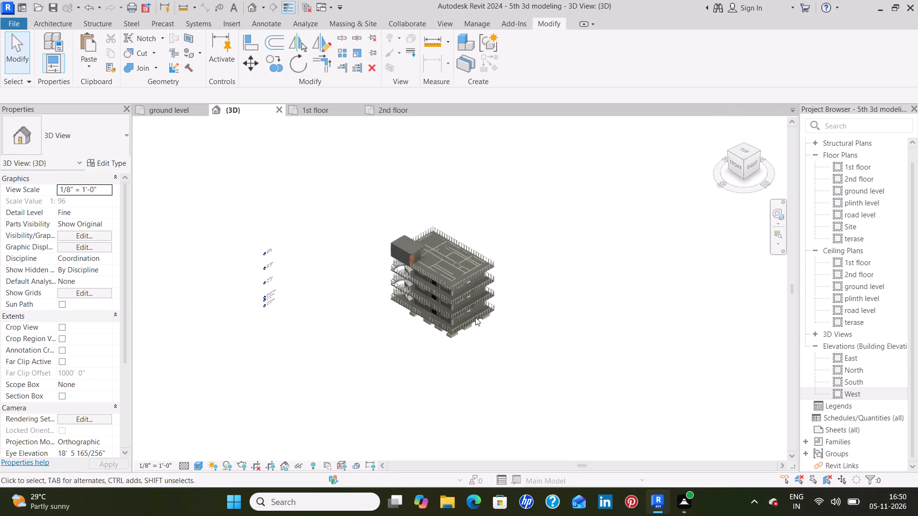
scroll(444, 318, up, 2)
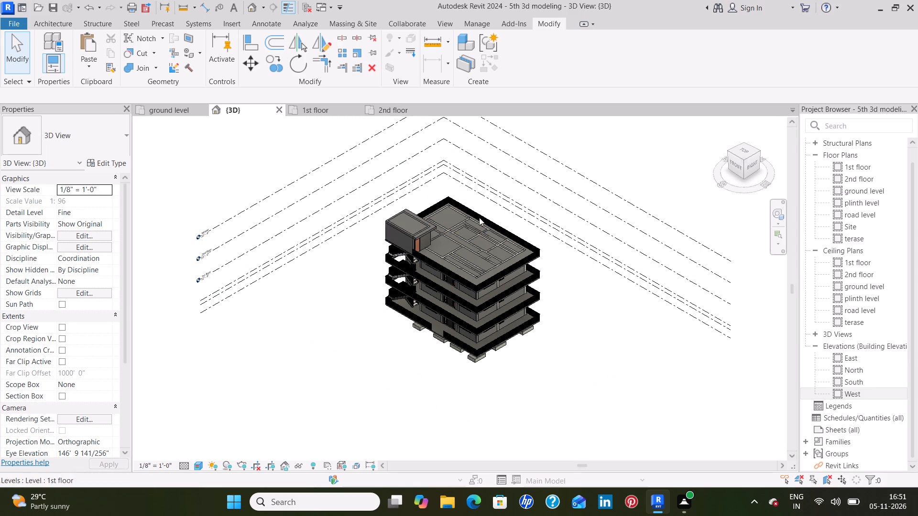
scroll(508, 304, up, 8)
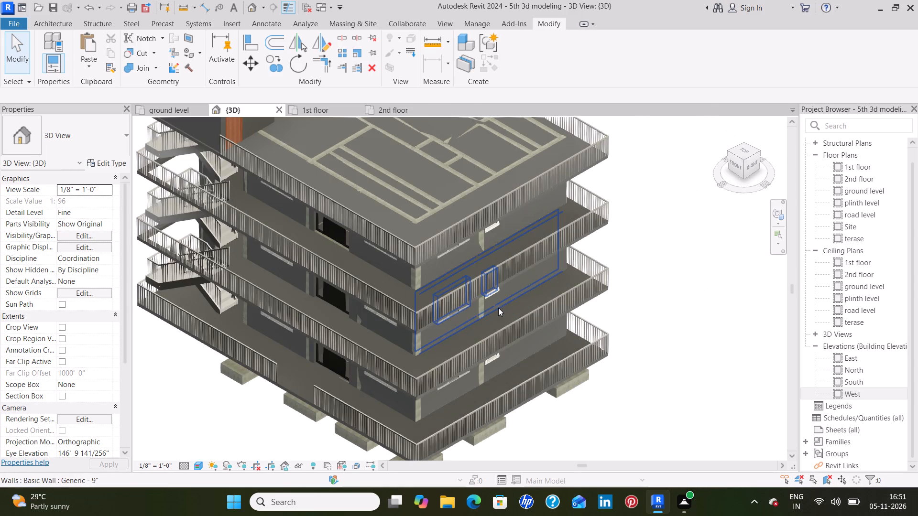
middle_drag(497, 308, 460, 267)
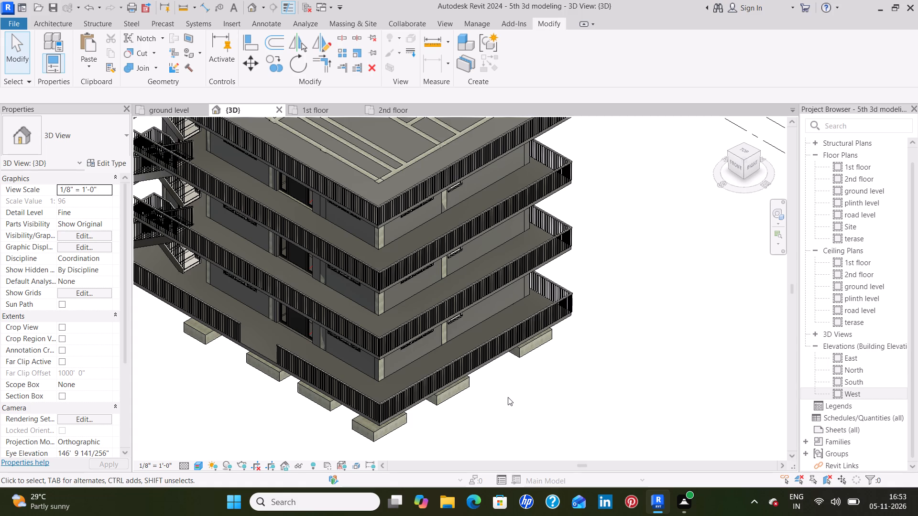
scroll(575, 293, down, 4)
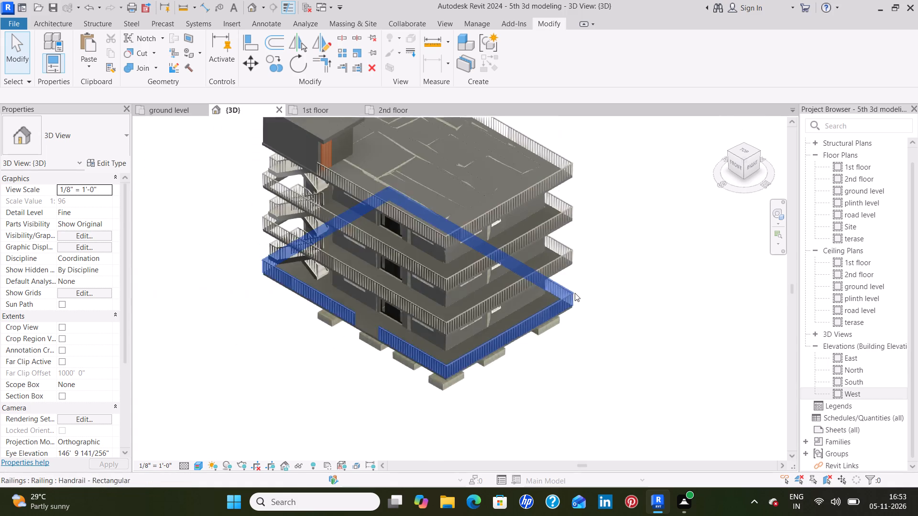
middle_drag(621, 241, 611, 318)
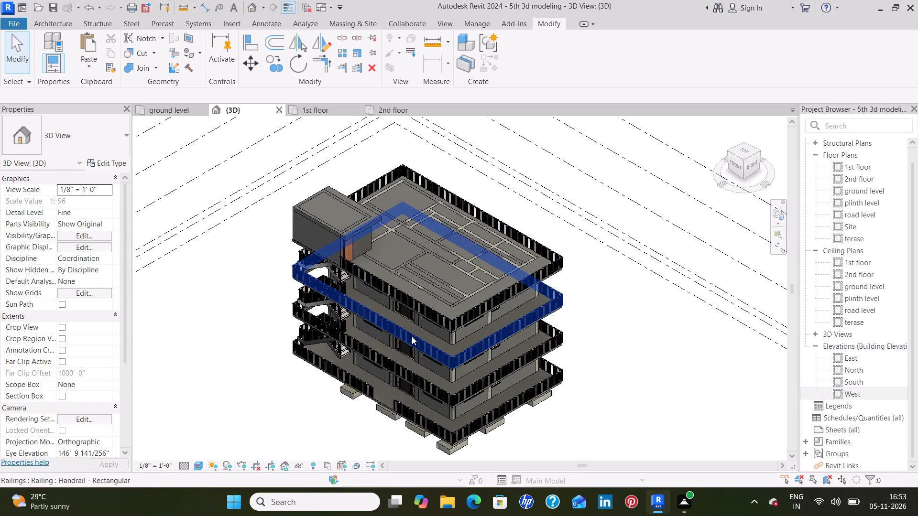
scroll(341, 289, up, 10)
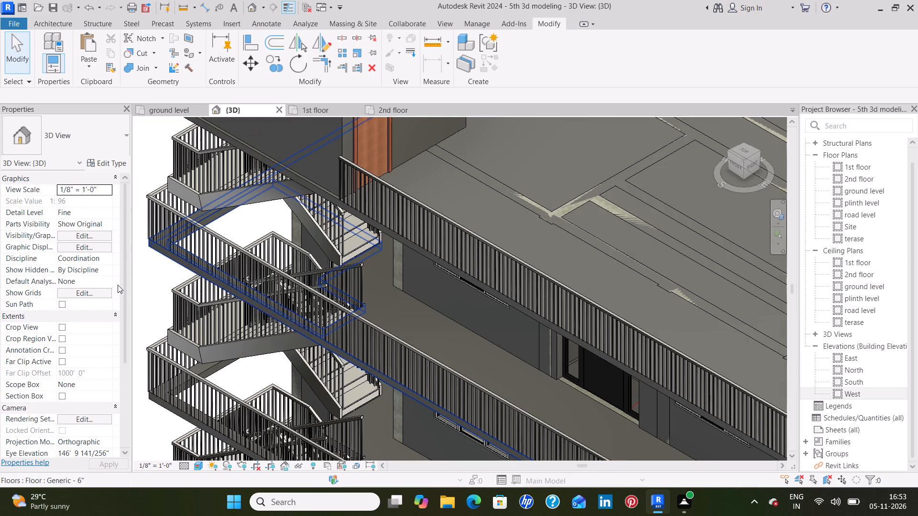
scroll(118, 285, down, 1)
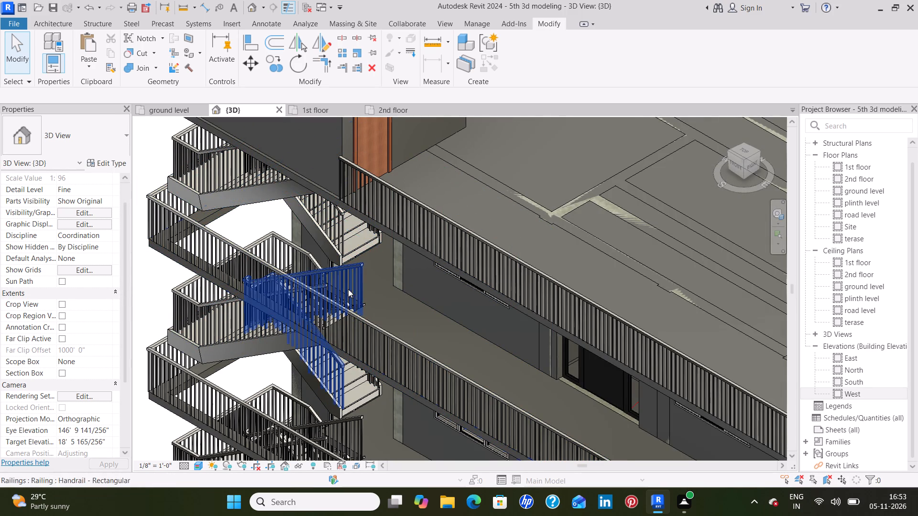
scroll(394, 317, down, 2)
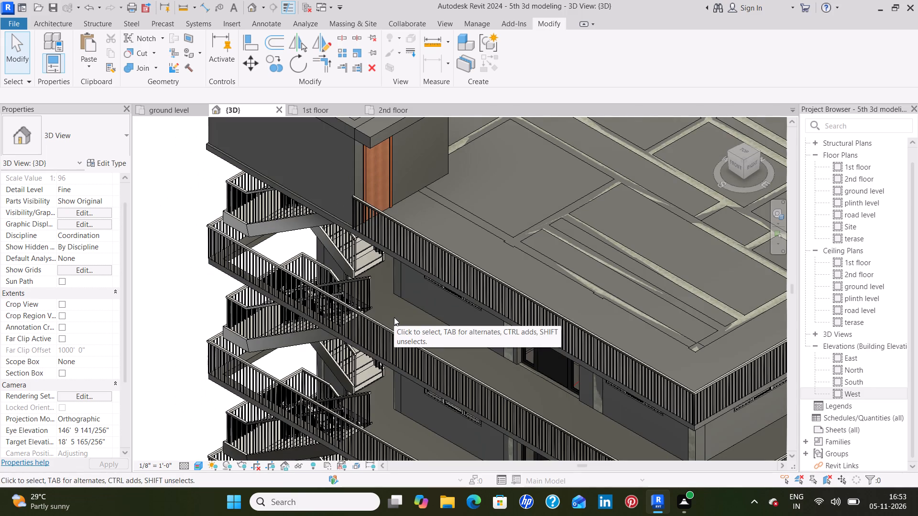
scroll(394, 317, down, 3)
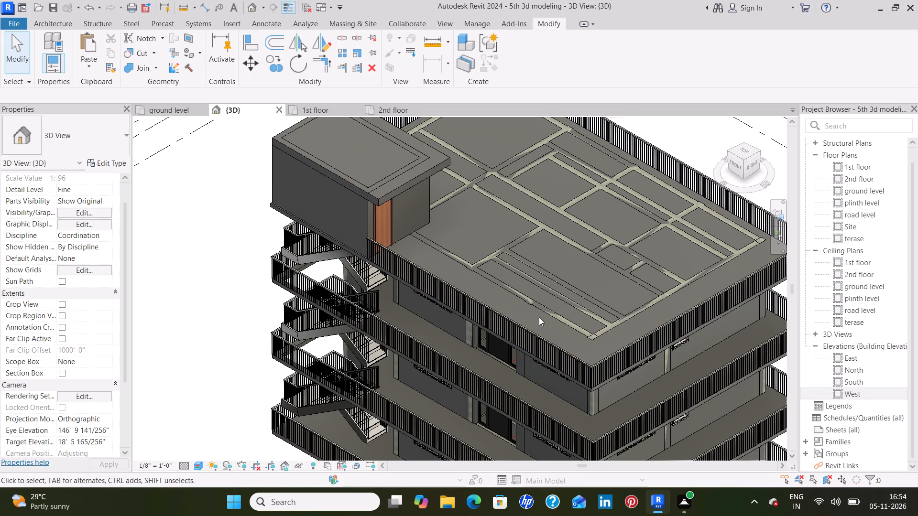
Place a perspective camera in the 1st floor plan, outside the staircase corner, aimed diagonally at the slab's opposite corner beyond the kitchen.
scroll(544, 283, down, 4)
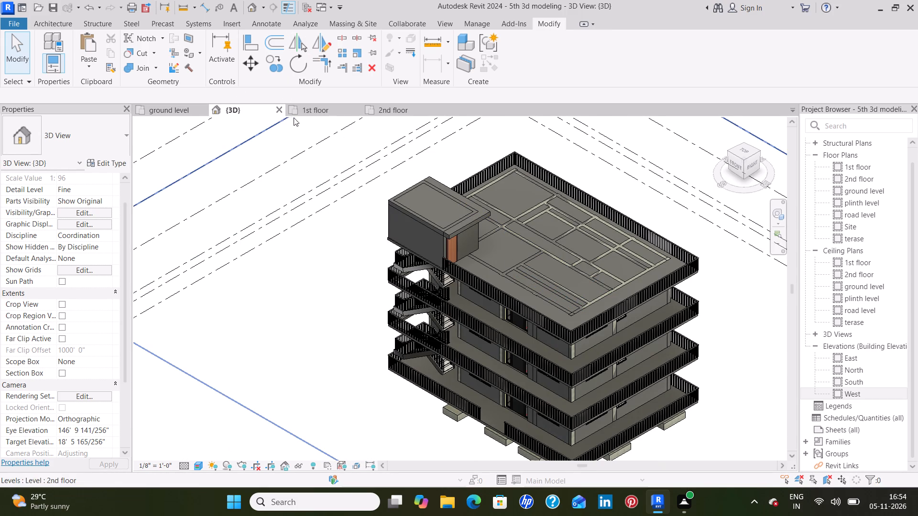
click(317, 109)
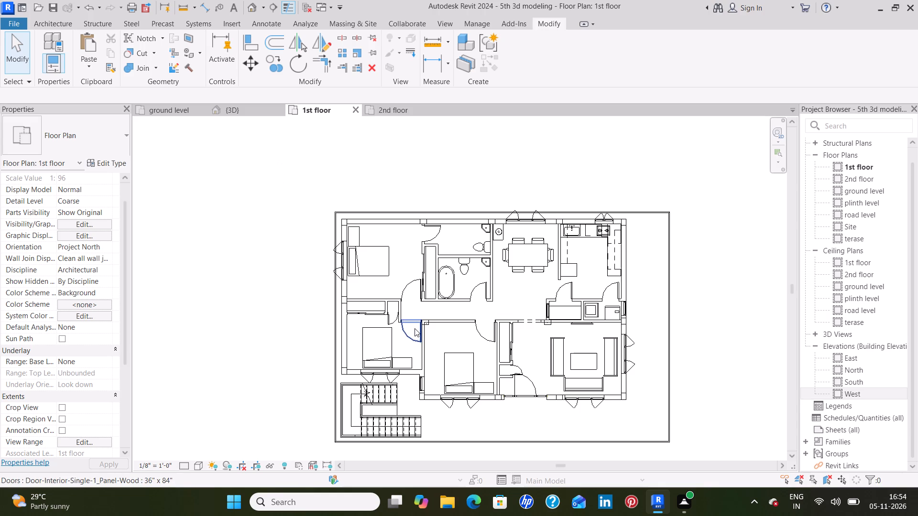
scroll(448, 333, down, 1)
middle_drag(448, 333, 498, 236)
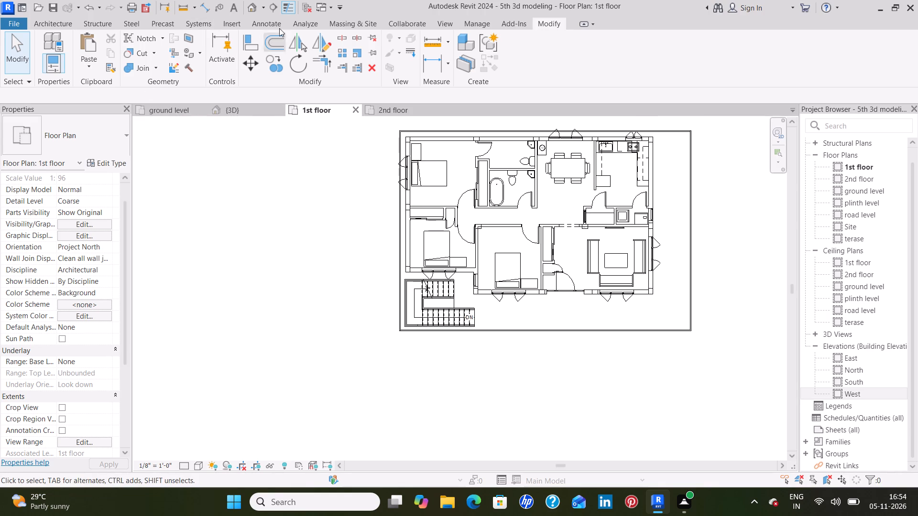
click(439, 25)
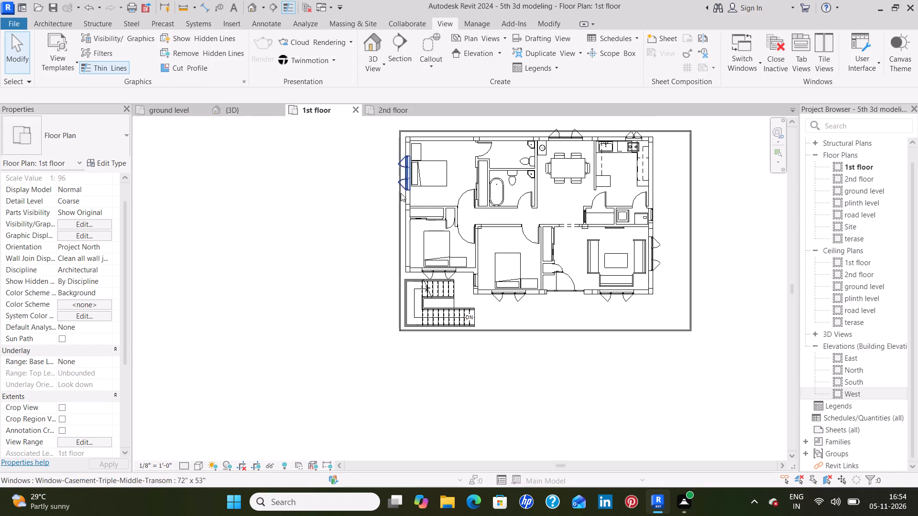
click(370, 70)
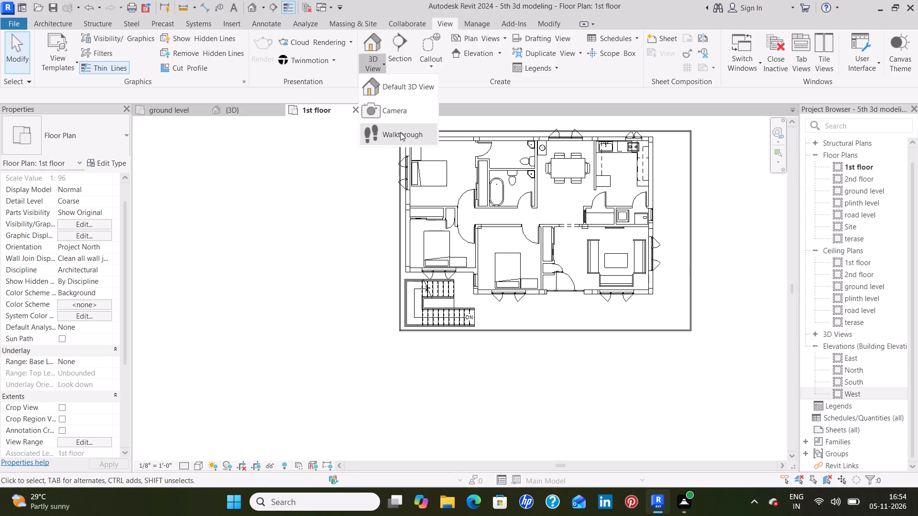
click(402, 113)
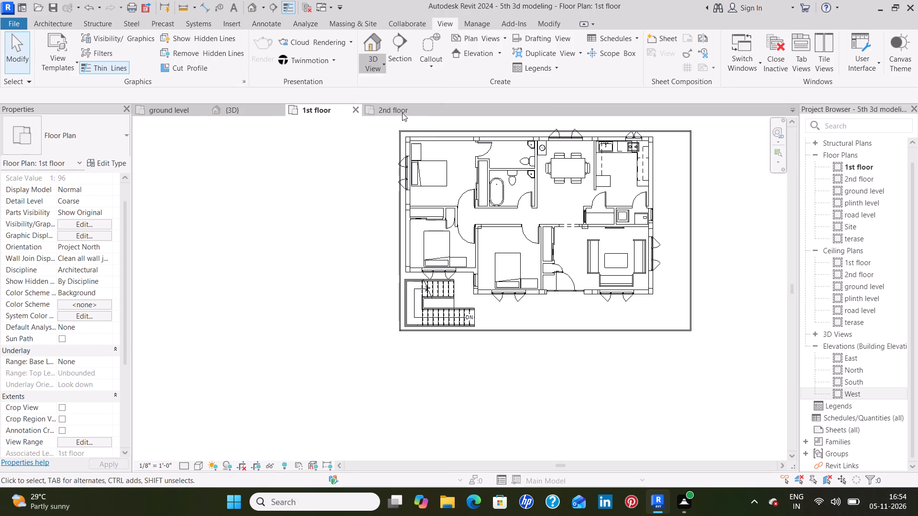
click(254, 418)
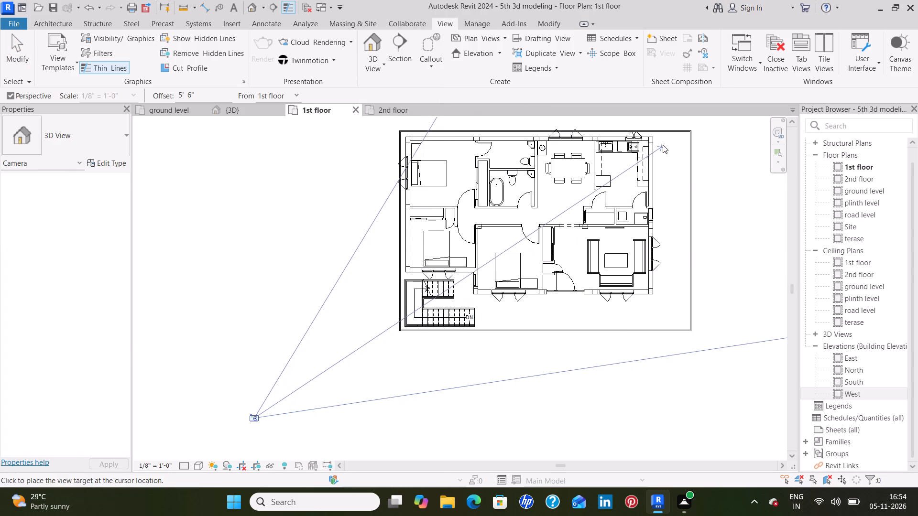
click(676, 127)
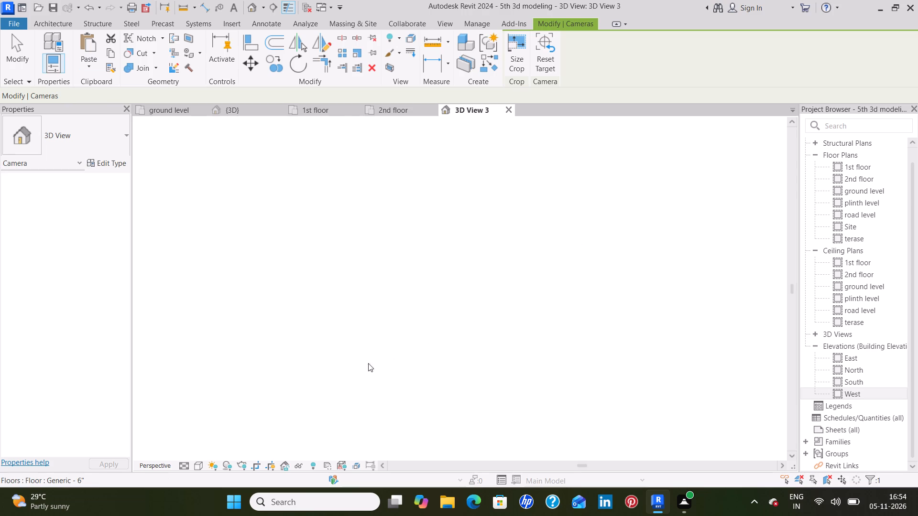
Enlarge the exterior camera view's crop region upward, downward and on its left side to frame the building from footings to stair tower.
scroll(349, 378, down, 3)
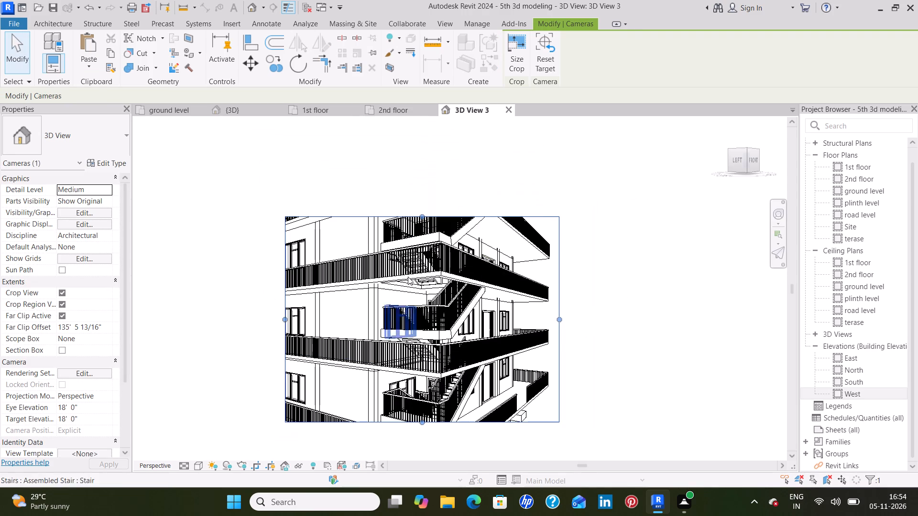
drag(423, 214, 432, 169)
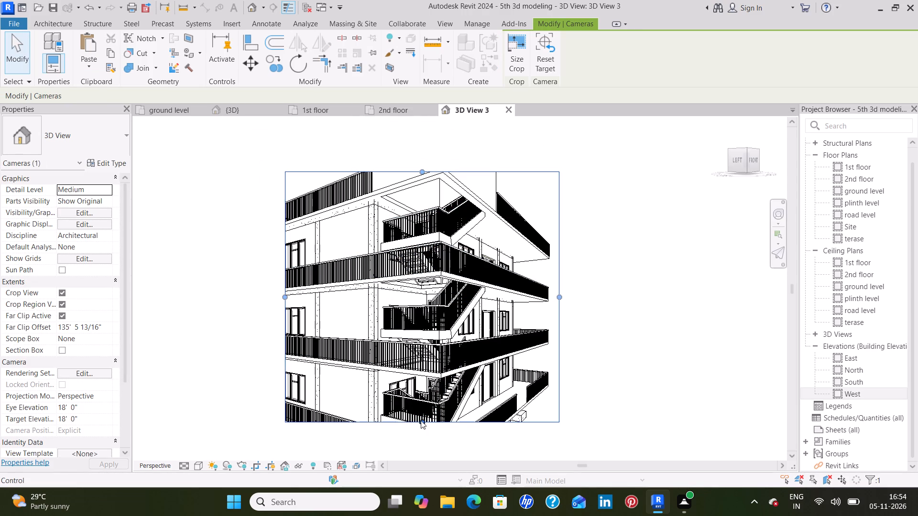
drag(422, 420, 425, 460)
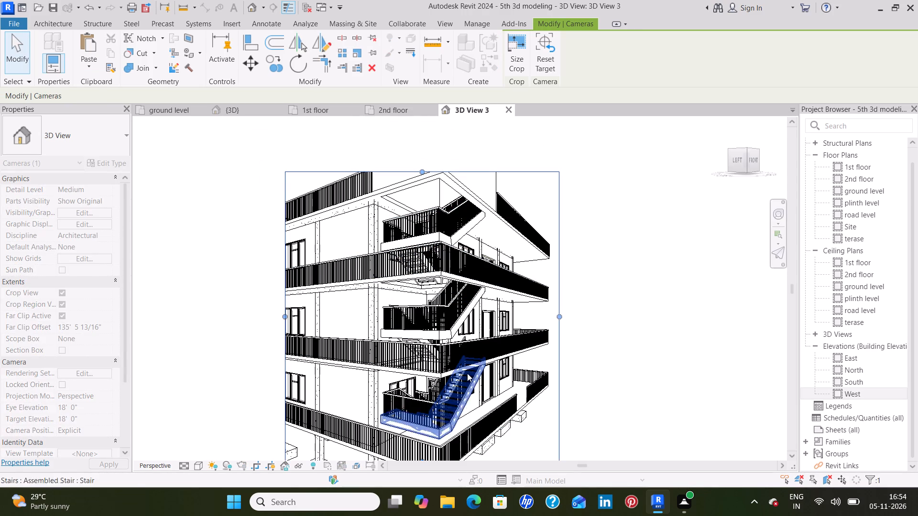
scroll(479, 305, down, 2)
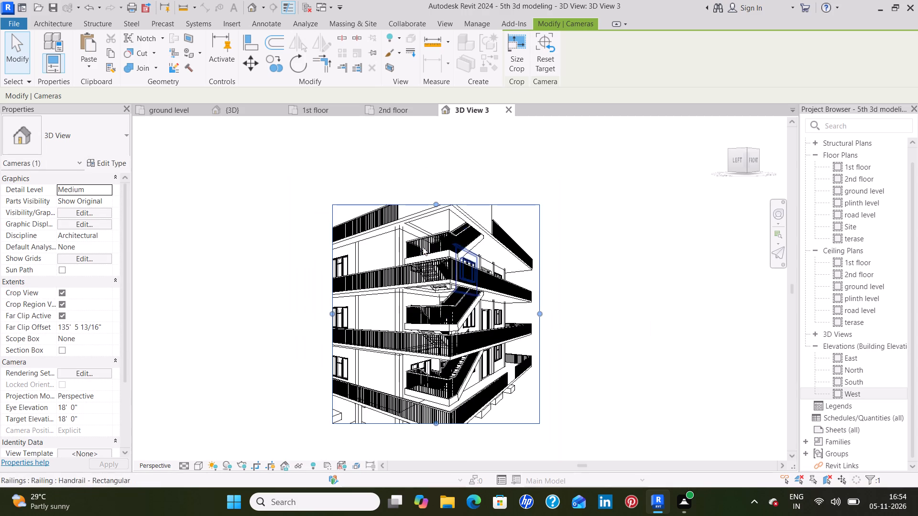
drag(435, 204, 439, 179)
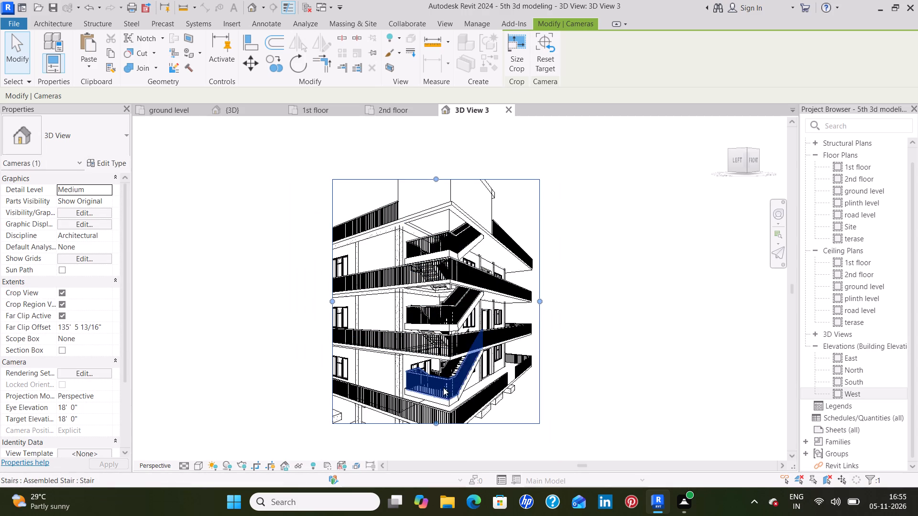
drag(434, 421, 435, 436)
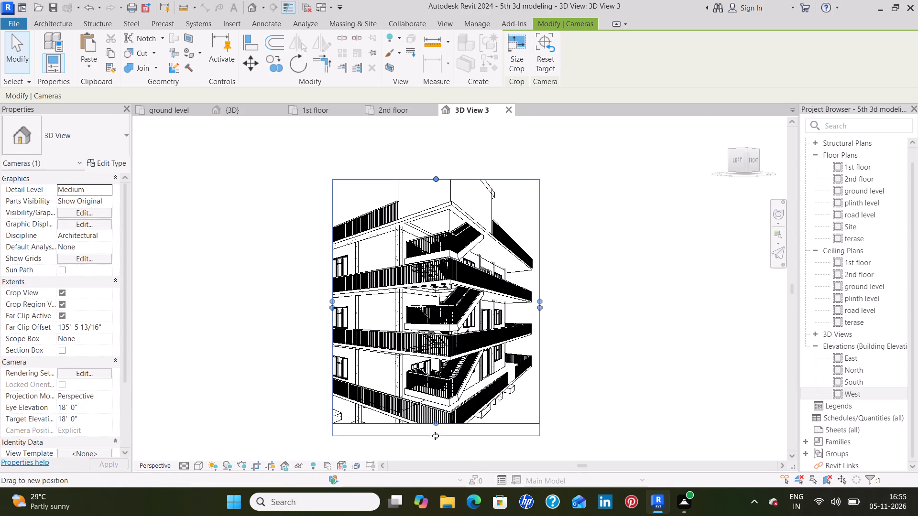
drag(435, 436, 435, 437)
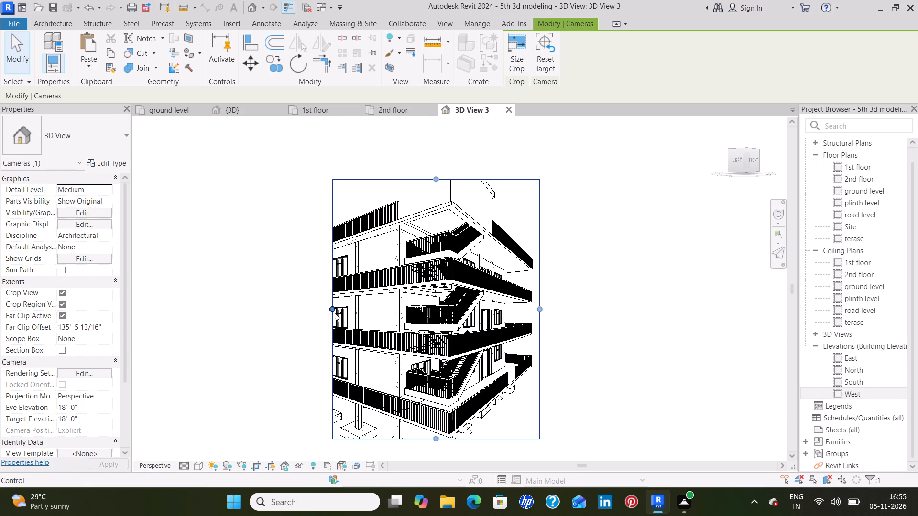
drag(332, 308, 292, 308)
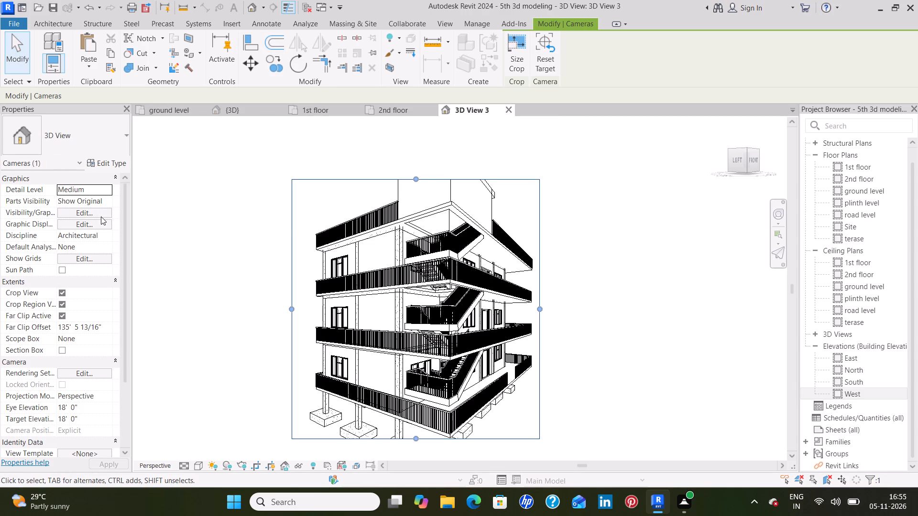
Render the exterior camera view at Medium quality with a Sky: Very Cloudy background, inspect the image and close the view.
text(rr)
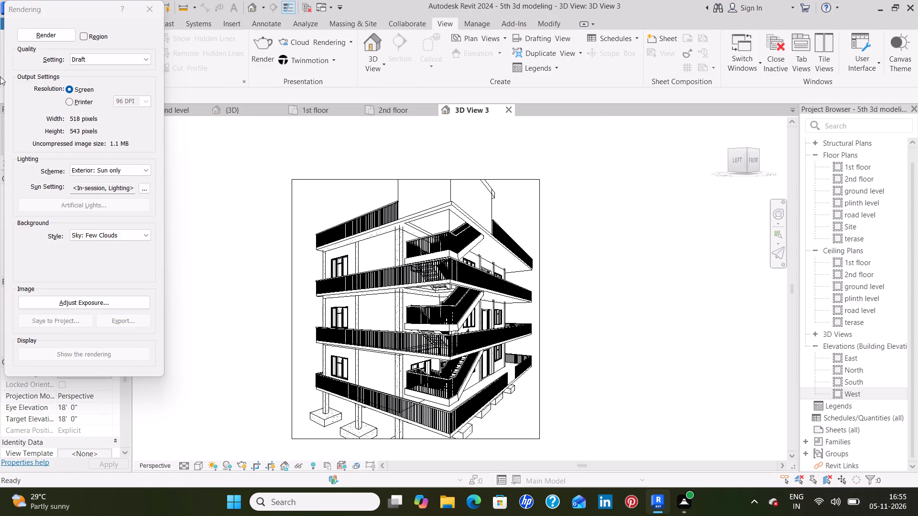
click(142, 56)
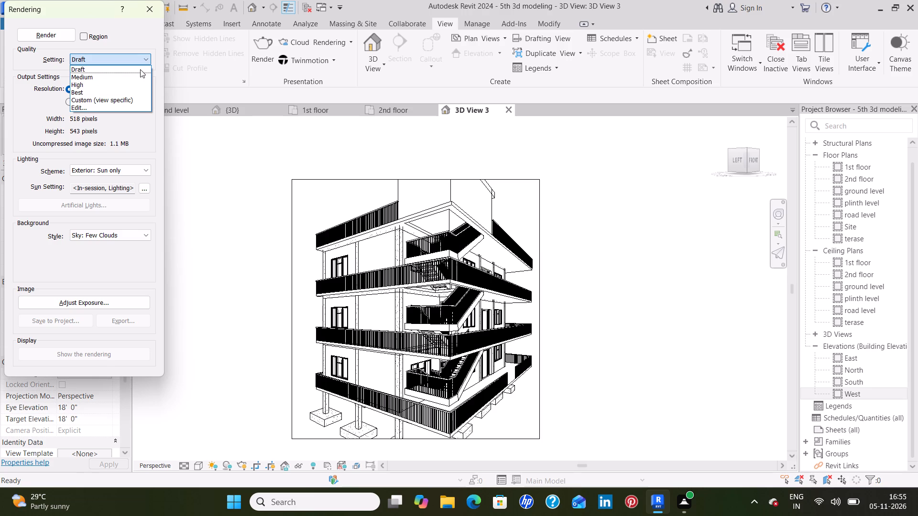
click(138, 77)
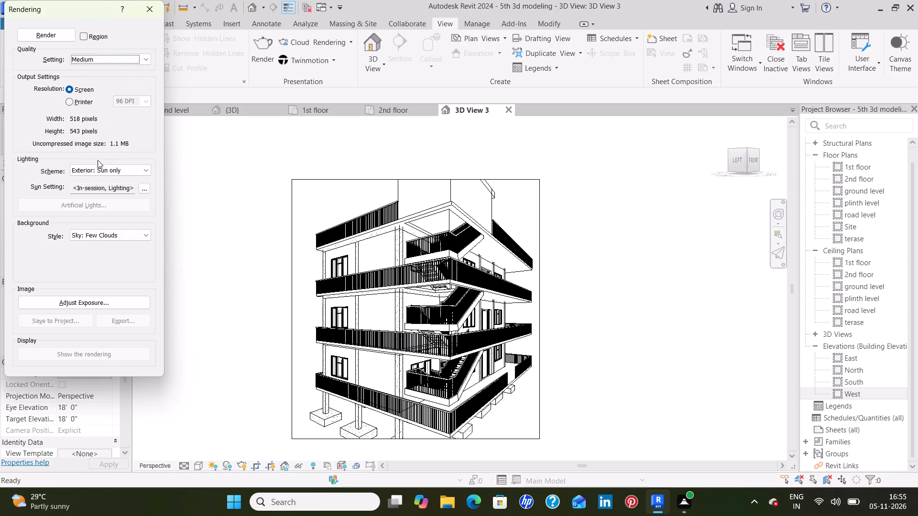
click(123, 238)
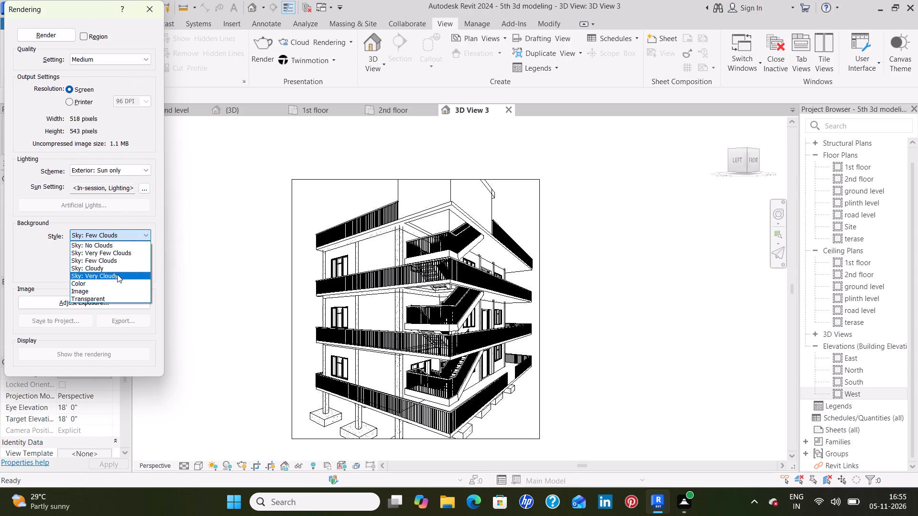
click(117, 275)
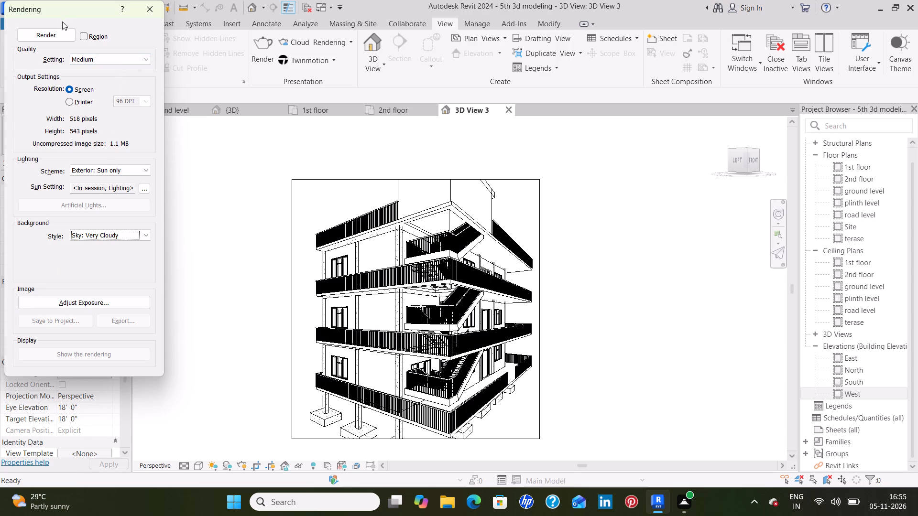
click(60, 33)
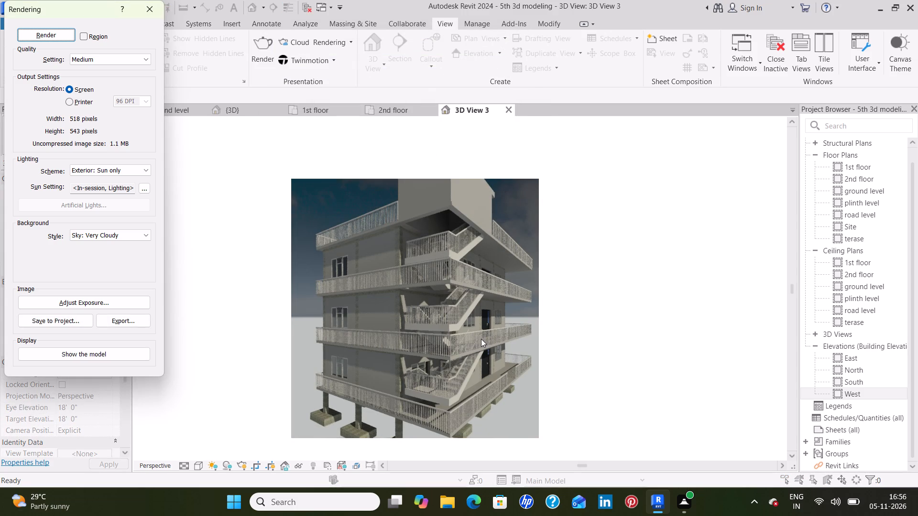
scroll(481, 339, up, 7)
scroll(481, 339, down, 3)
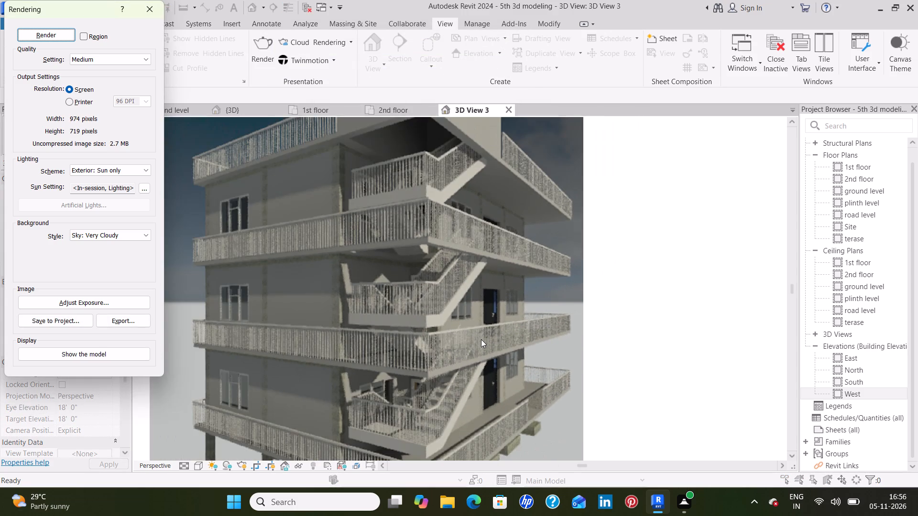
scroll(481, 339, down, 3)
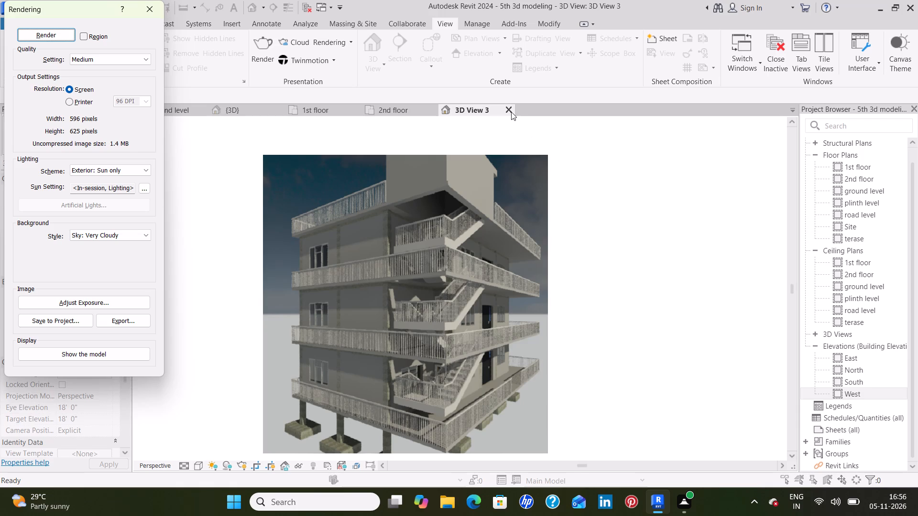
click(509, 111)
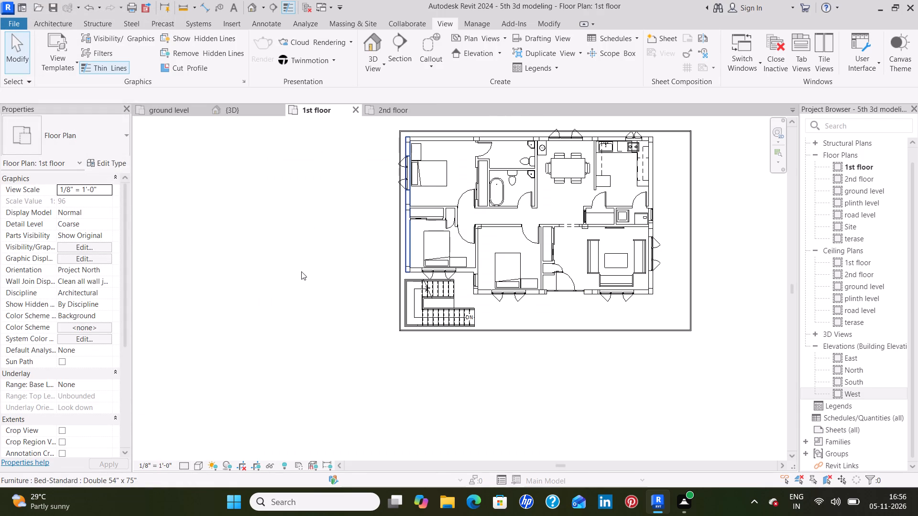
Place a perspective camera in the 1st floor kitchen, between the two doors, aimed past the hob through the double casement window.
scroll(301, 271, down, 2)
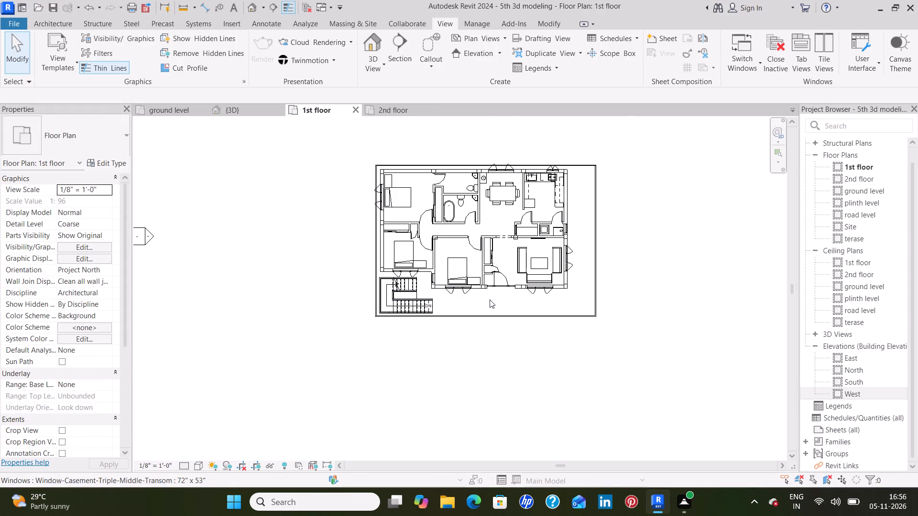
scroll(492, 300, up, 2)
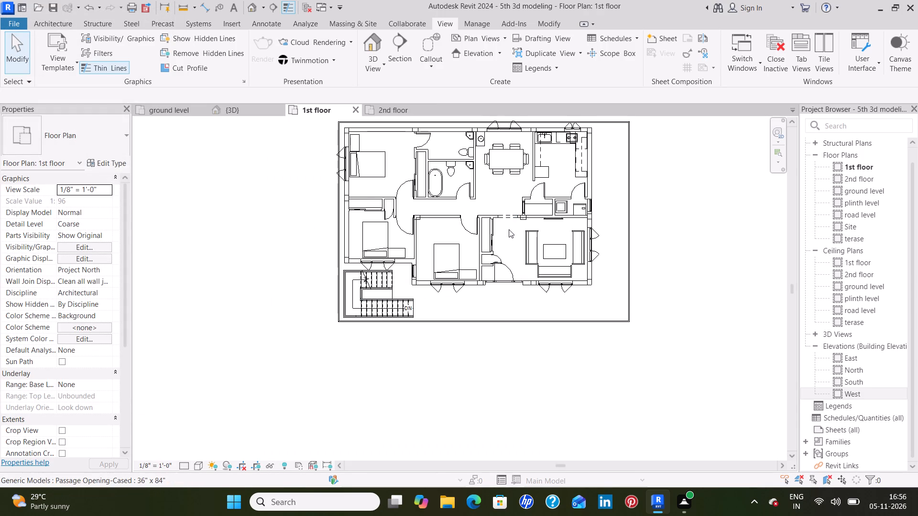
middle_drag(505, 240, 492, 281)
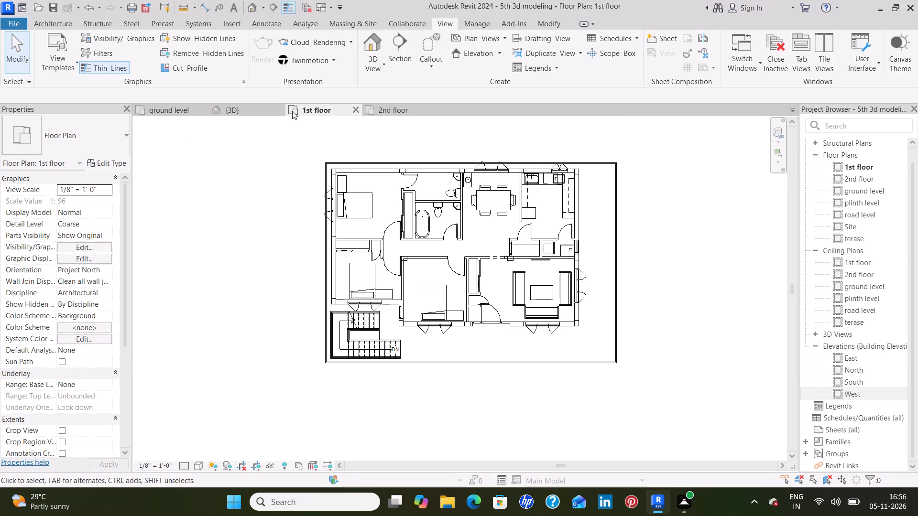
click(369, 59)
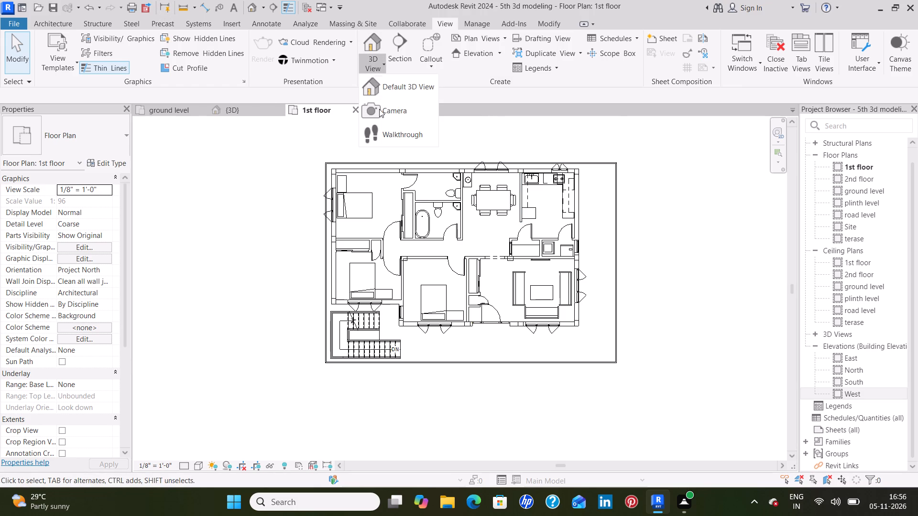
click(380, 114)
scroll(535, 249, up, 7)
middle_drag(544, 199, 512, 277)
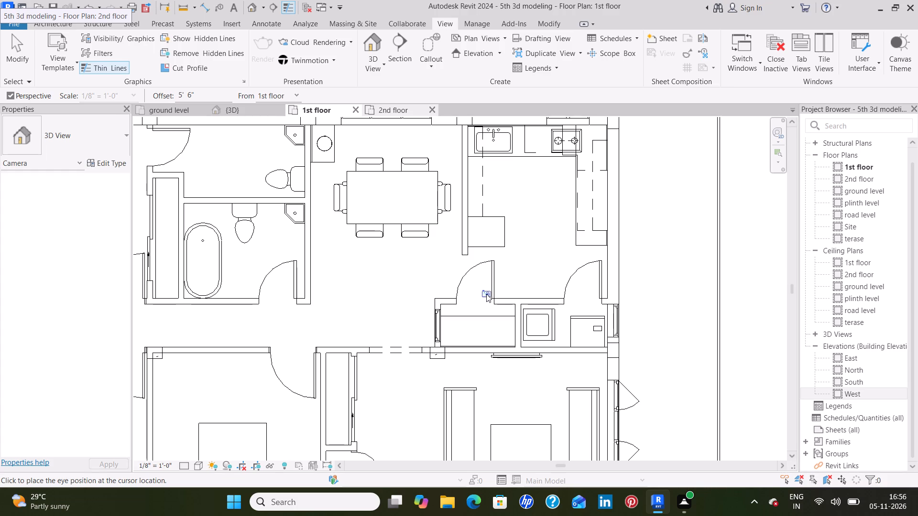
click(528, 290)
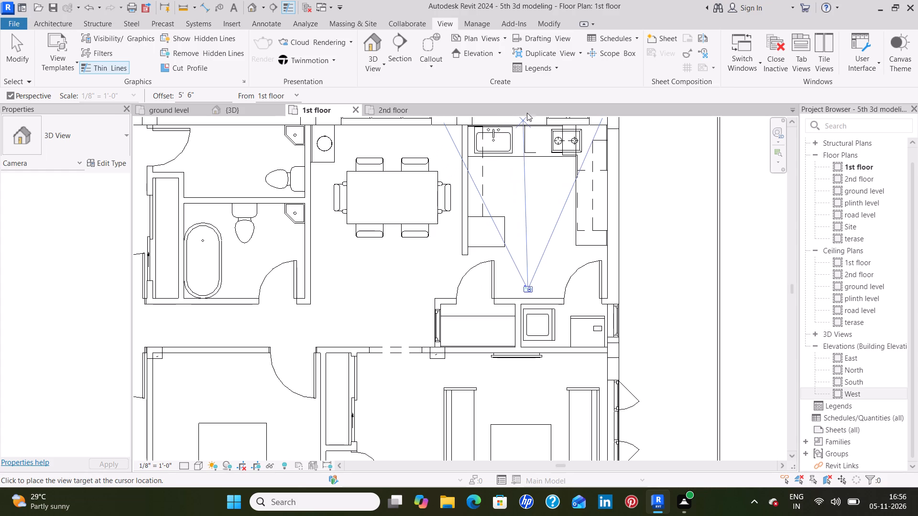
middle_drag(527, 118, 525, 203)
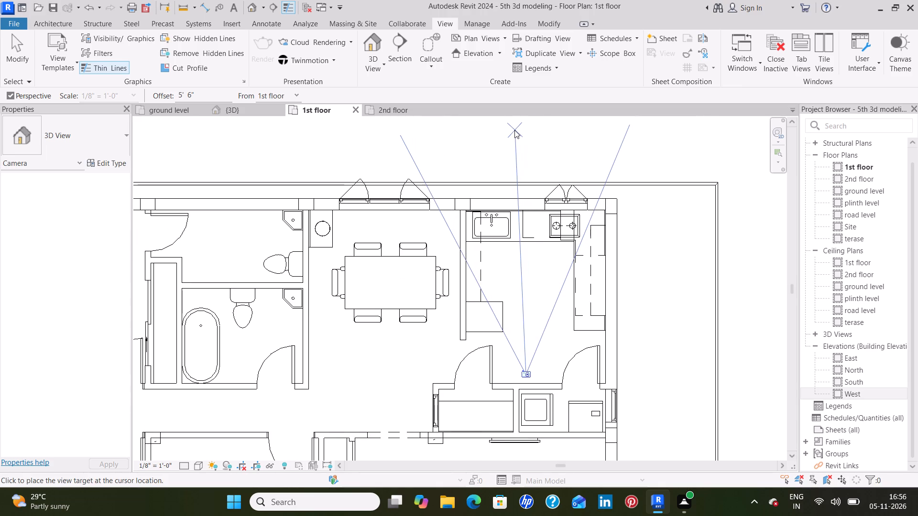
click(570, 144)
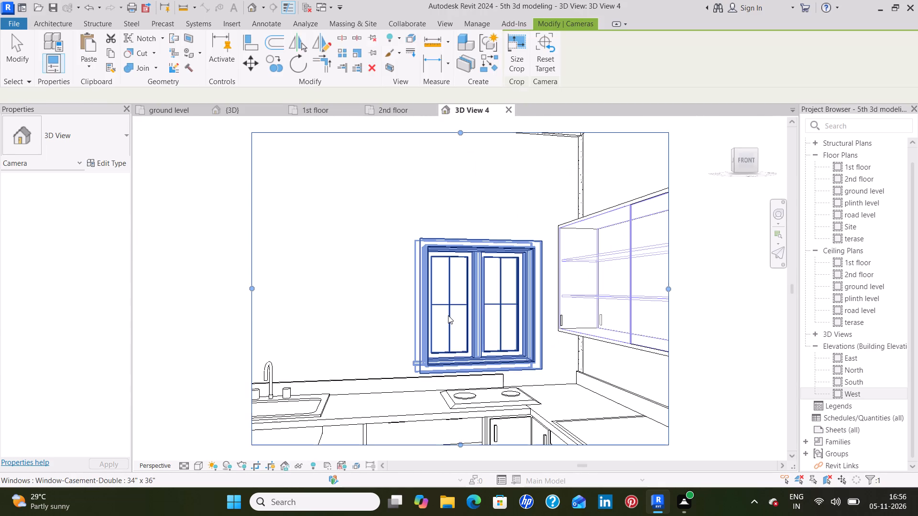
Enlarge the kitchen camera view's crop region downward and well out on its left side, and close the view.
scroll(446, 348, down, 4)
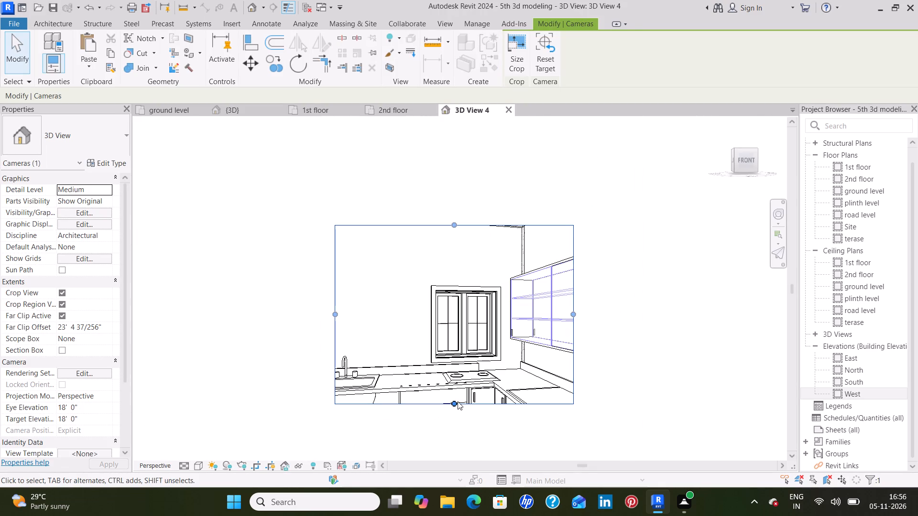
drag(456, 401, 456, 465)
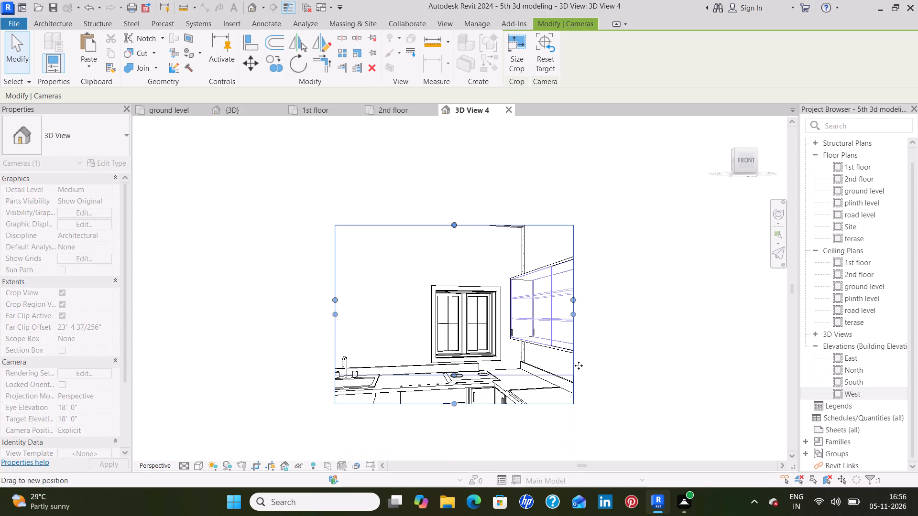
click(508, 450)
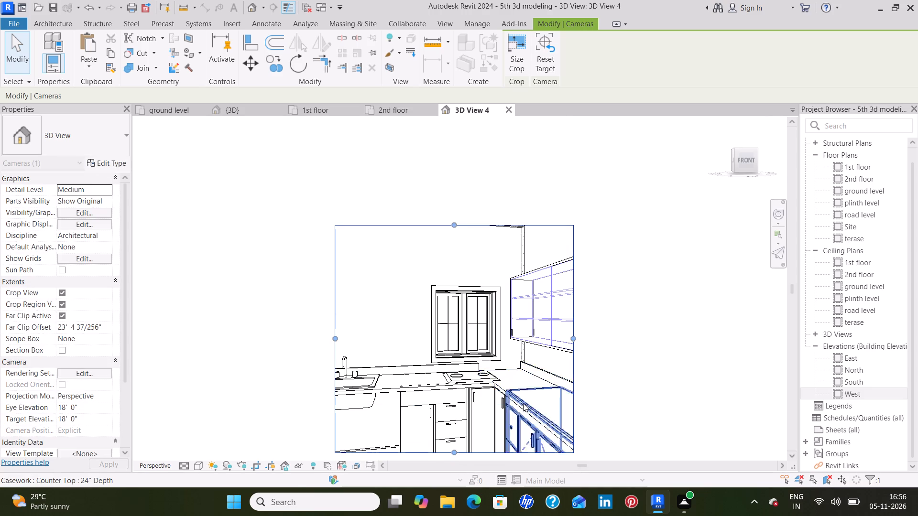
middle_drag(501, 364, 501, 281)
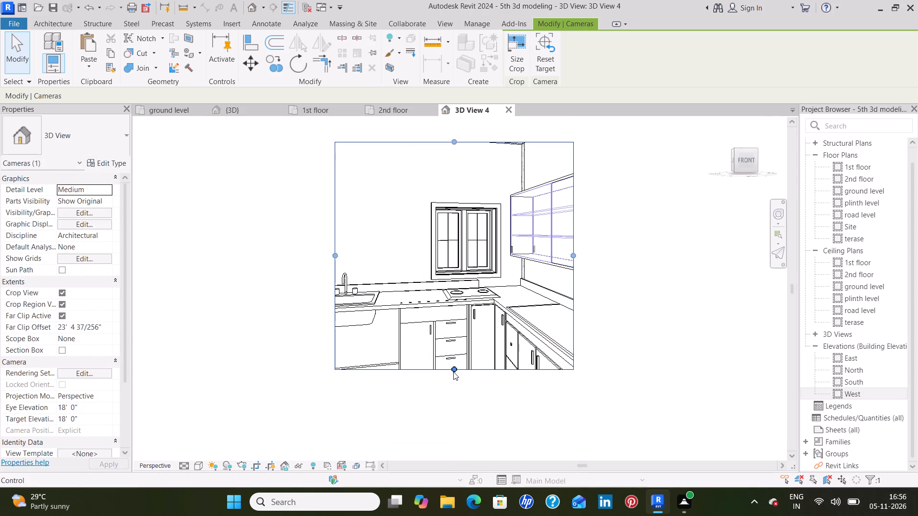
drag(454, 369, 453, 430)
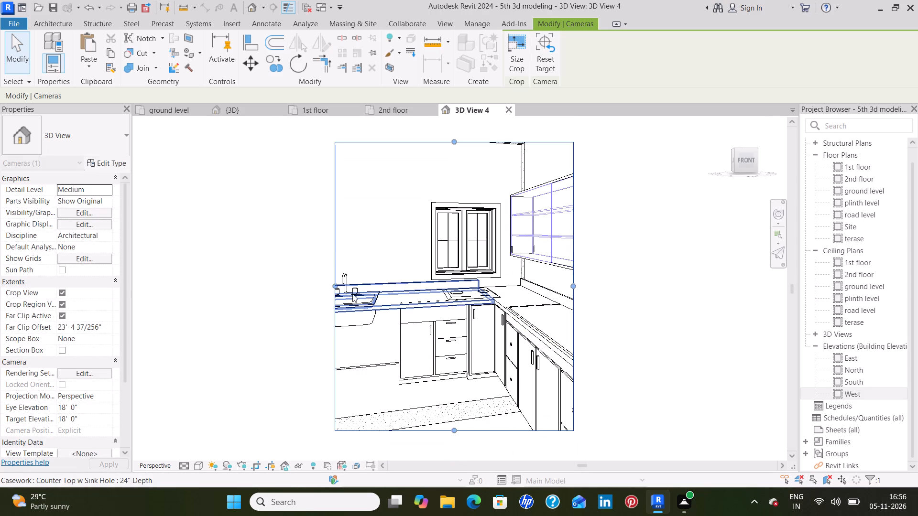
drag(335, 286, 240, 263)
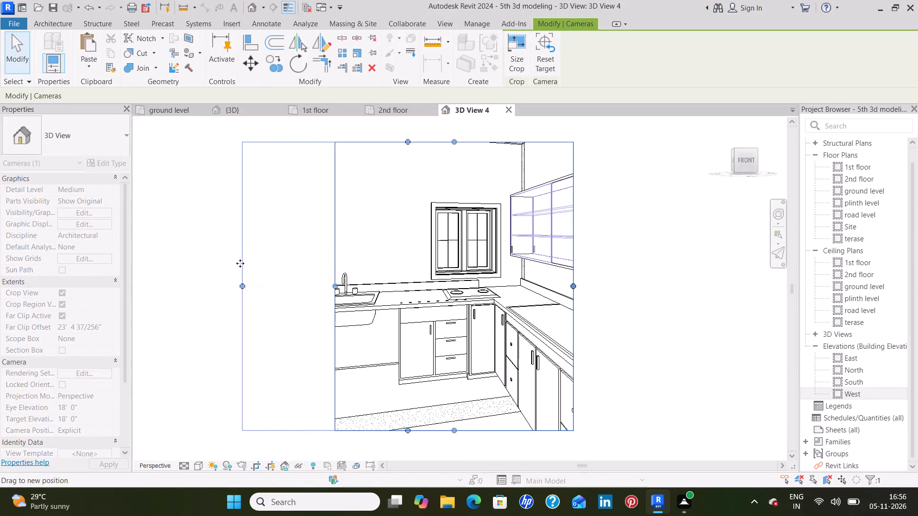
drag(239, 284, 155, 280)
scroll(309, 326, down, 4)
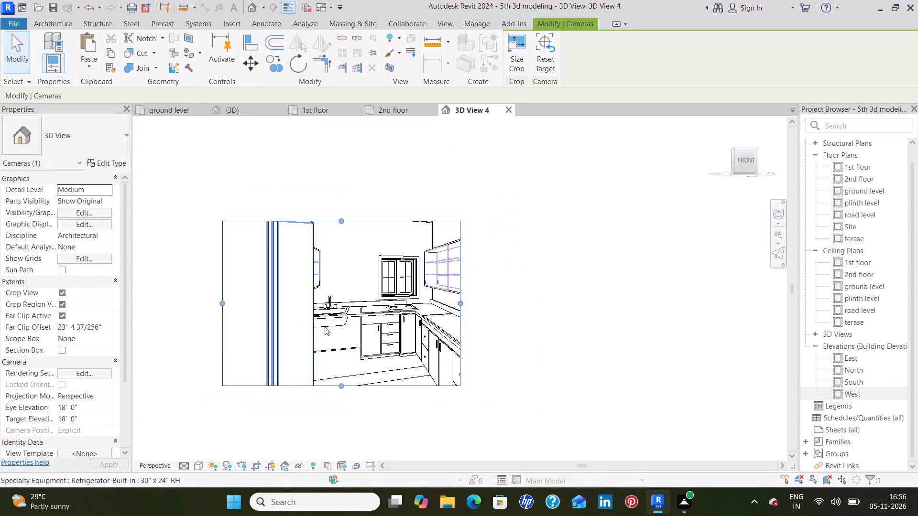
middle_drag(411, 319, 537, 318)
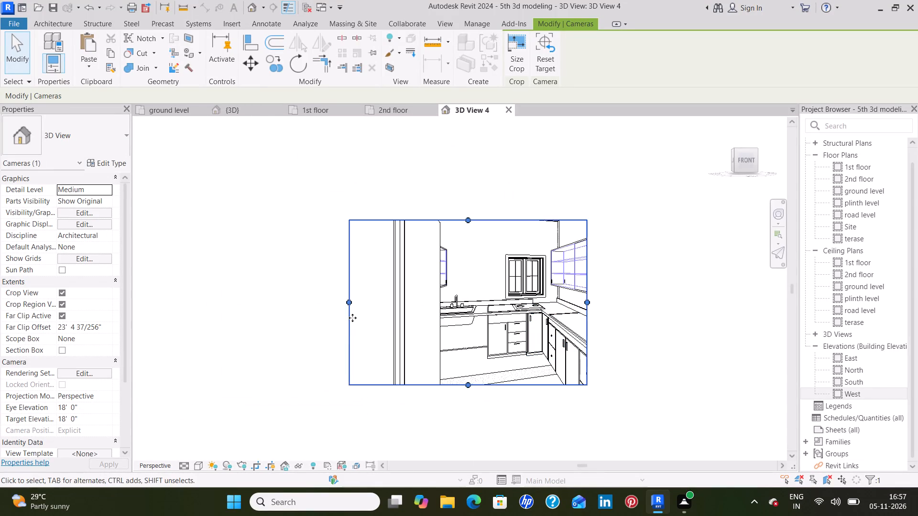
drag(348, 302, 317, 298)
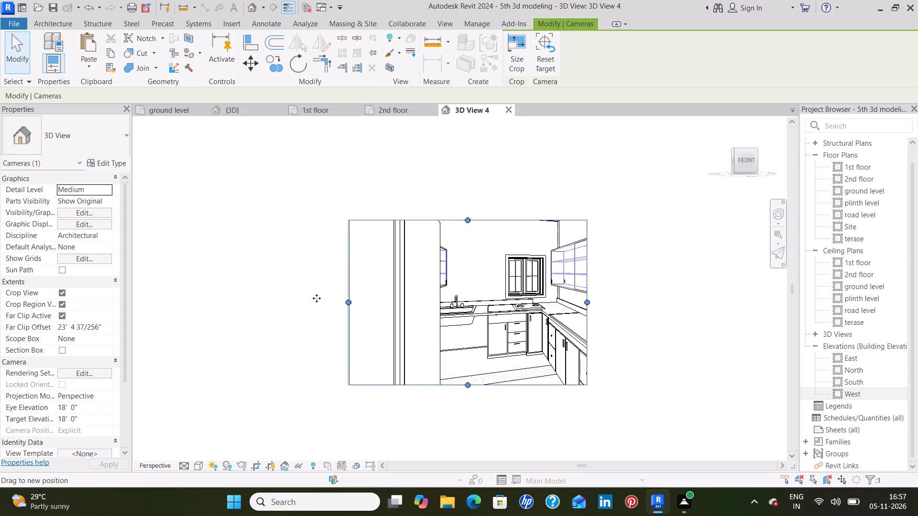
drag(317, 298, 250, 288)
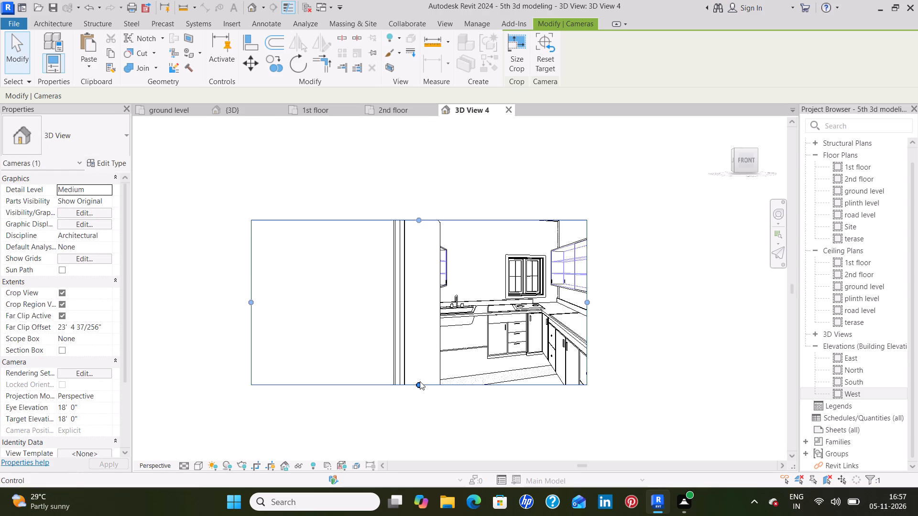
drag(420, 383, 420, 472)
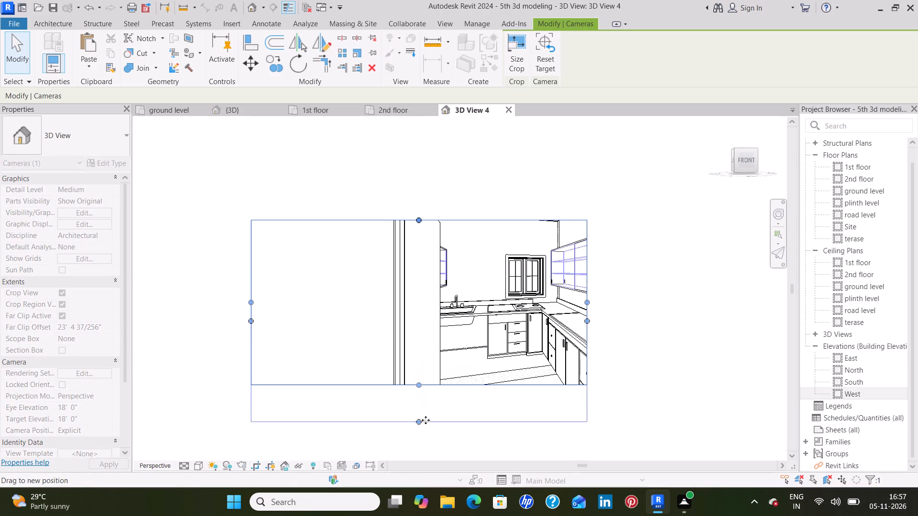
click(426, 430)
middle_drag(439, 405, 451, 321)
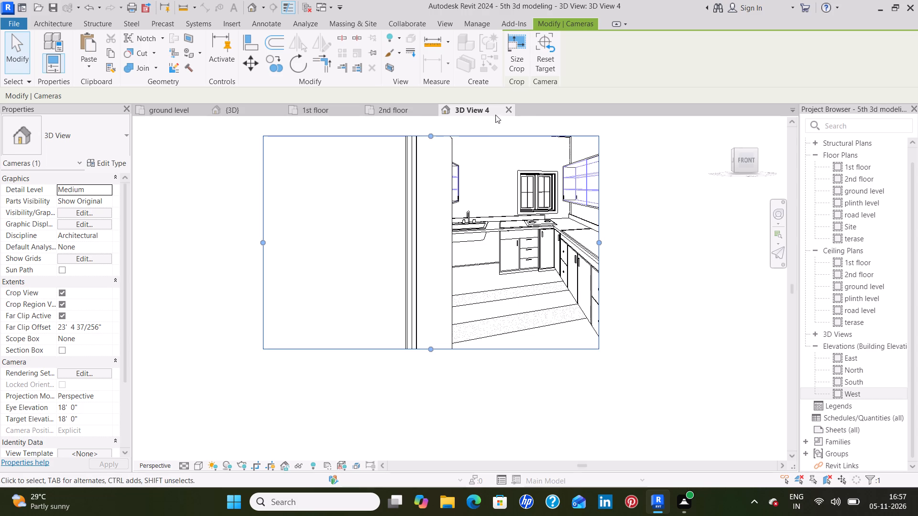
click(513, 109)
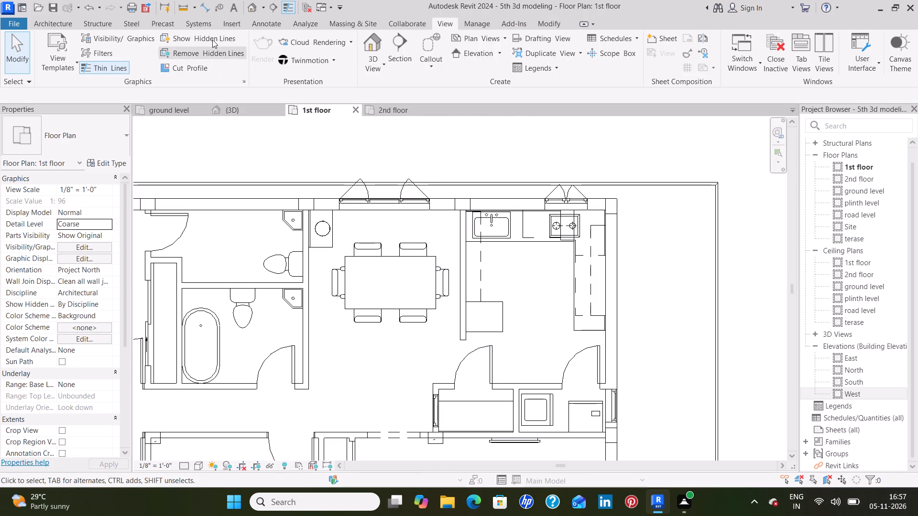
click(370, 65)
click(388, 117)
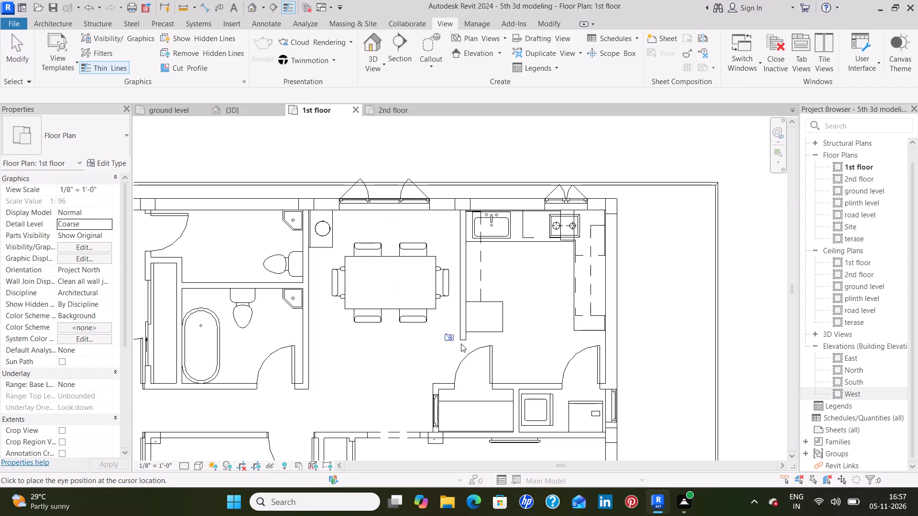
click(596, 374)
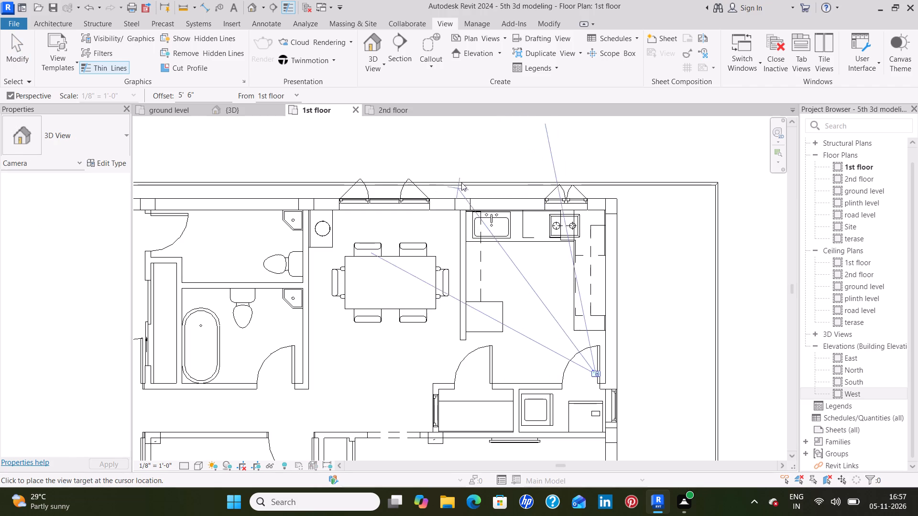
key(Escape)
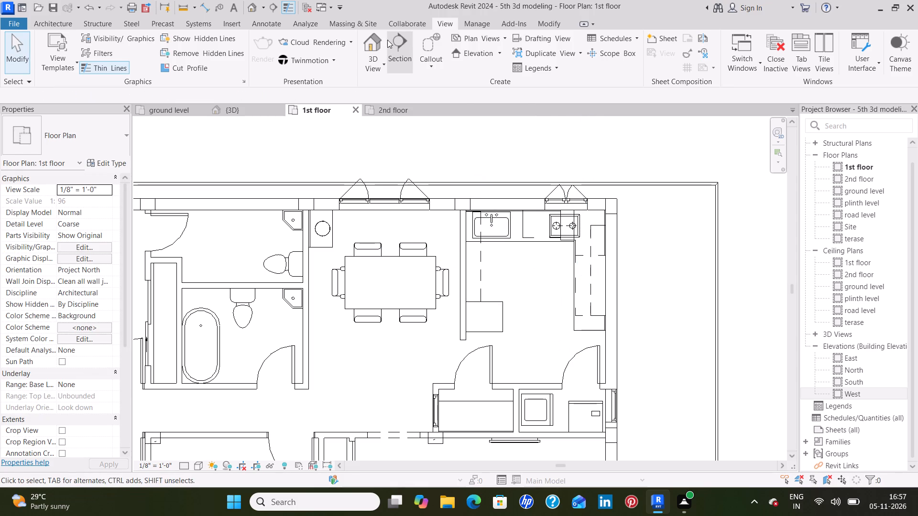
Place a perspective camera in the 1st floor kitchen, between the two doors, aimed diagonally at the outer wall corner beyond the hob.
click(371, 67)
click(404, 115)
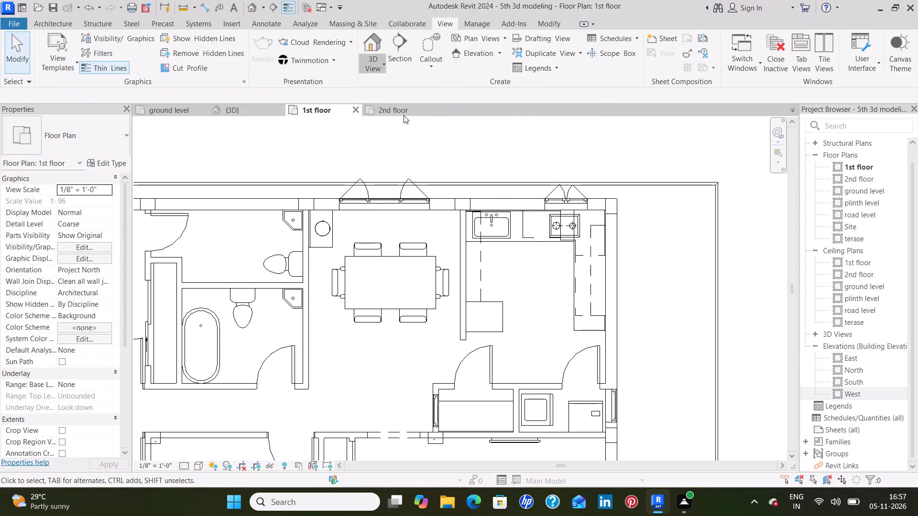
click(509, 375)
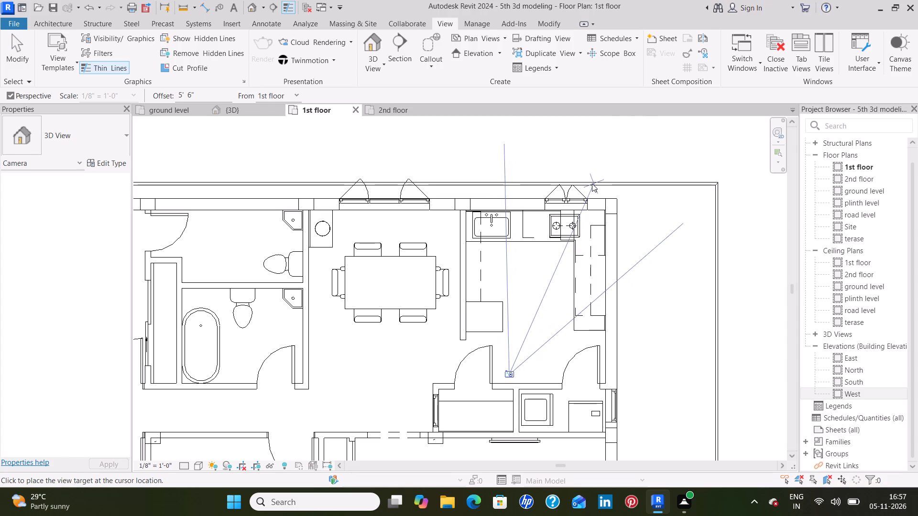
click(604, 190)
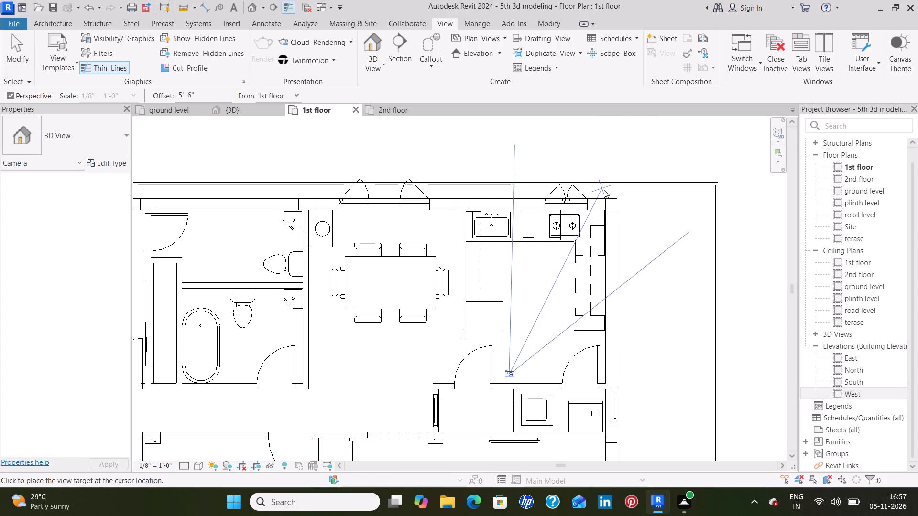
Enlarge the new kitchen camera view's crop region on all four sides to frame the floor, ceiling, sink counter and full wall cabinets.
scroll(427, 297, down, 5)
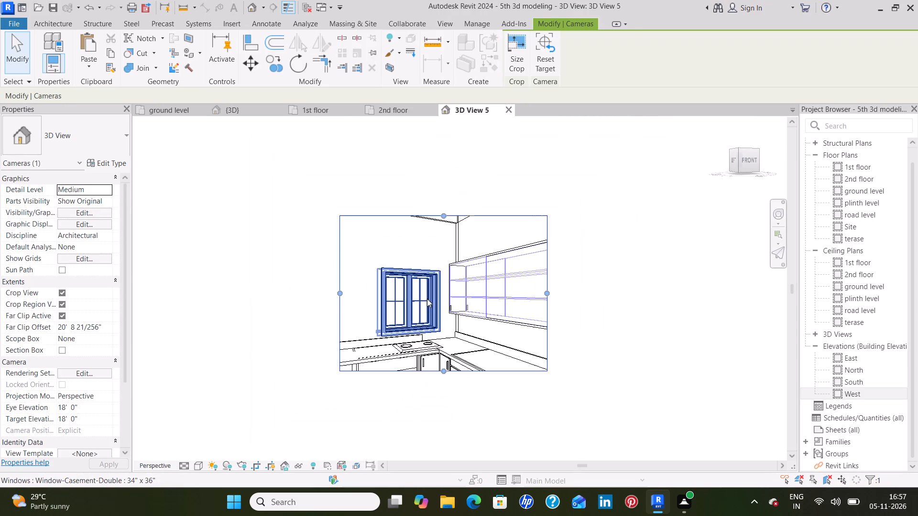
drag(441, 370, 443, 418)
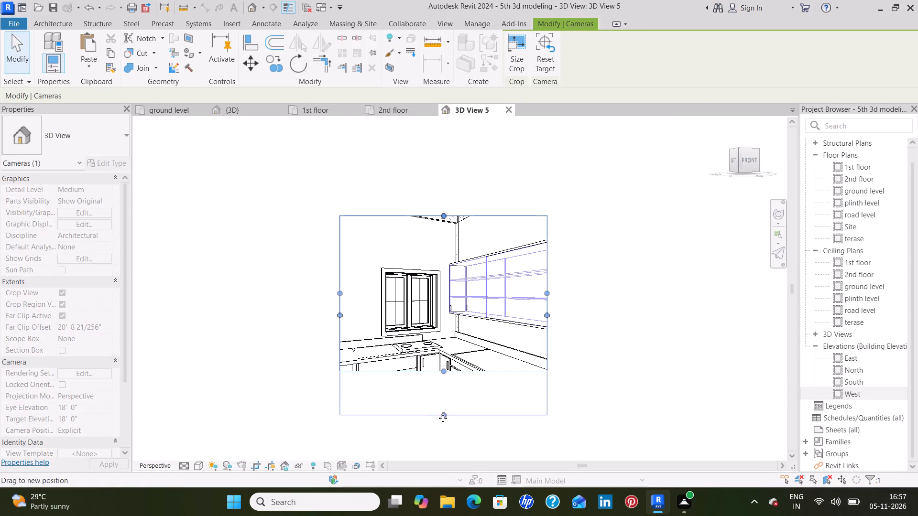
drag(443, 418, 443, 423)
scroll(454, 373, down, 2)
middle_drag(452, 359, 478, 307)
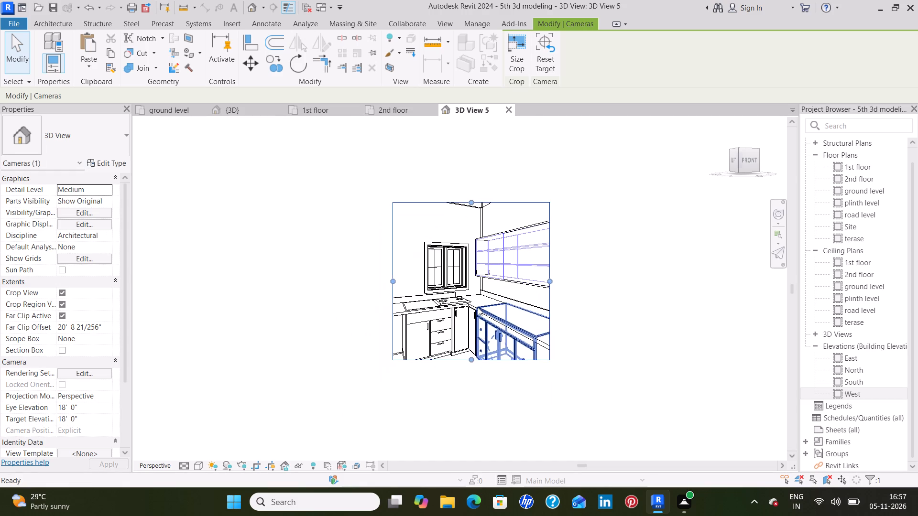
drag(471, 356, 462, 388)
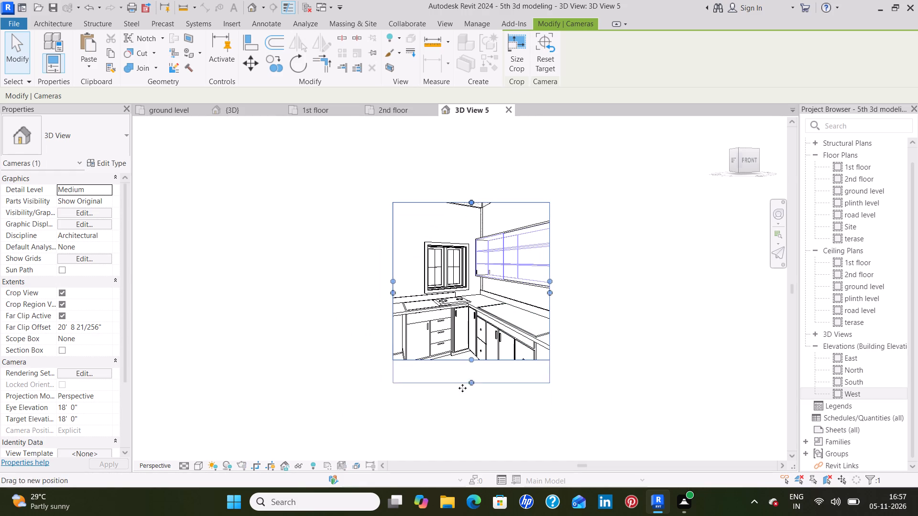
drag(462, 388, 462, 393)
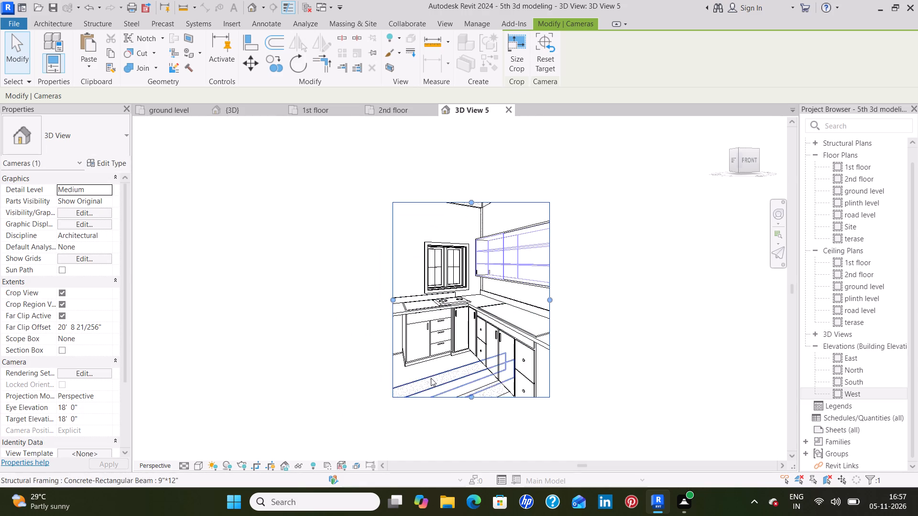
drag(470, 398, 471, 388)
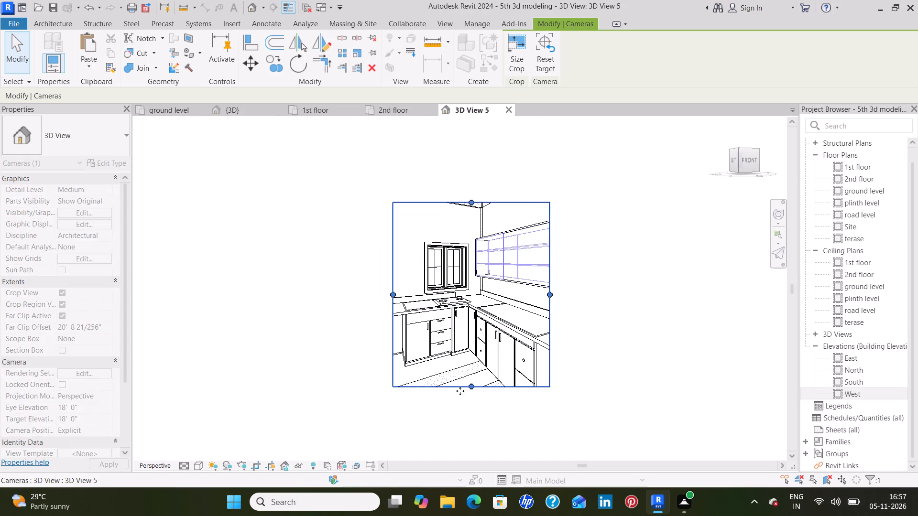
drag(470, 386, 468, 412)
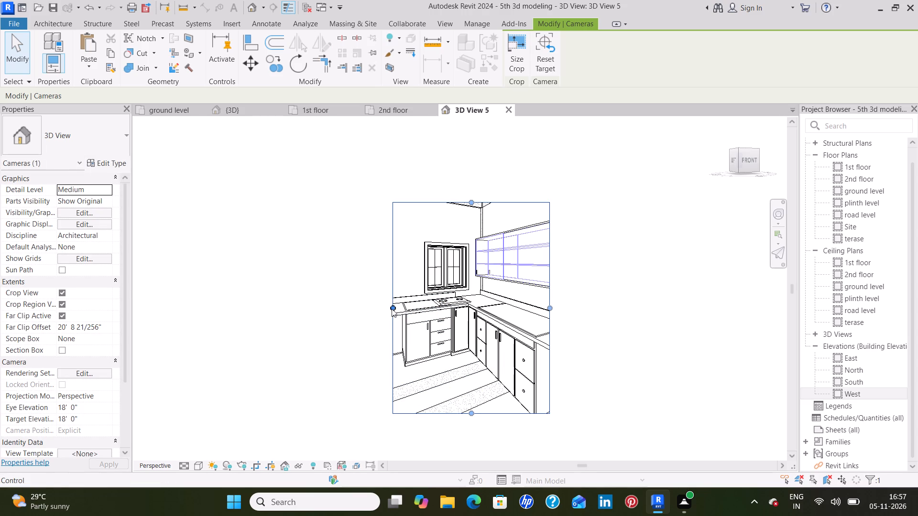
drag(392, 309, 342, 310)
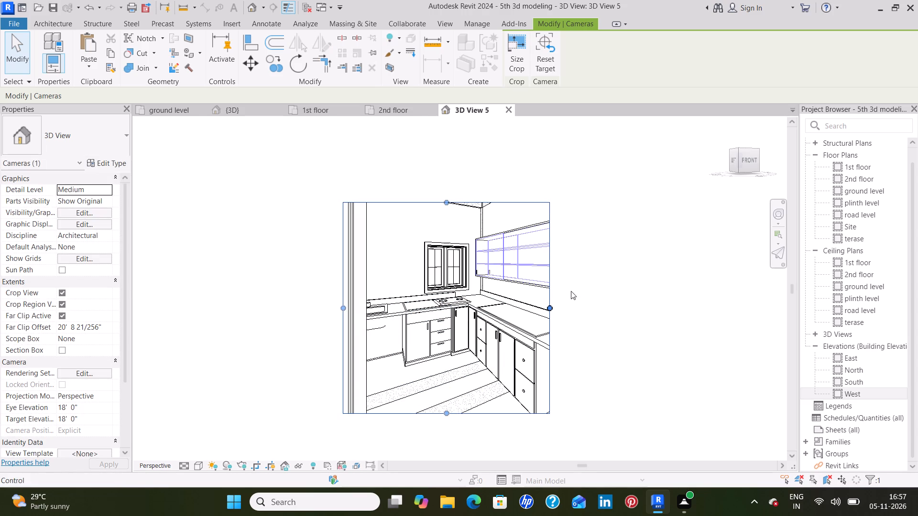
drag(546, 308, 599, 317)
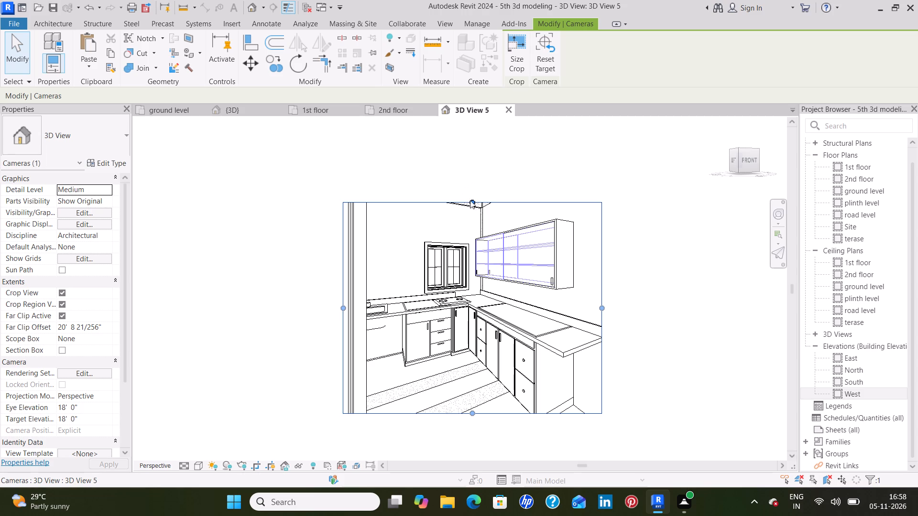
drag(470, 200, 472, 183)
click(472, 183)
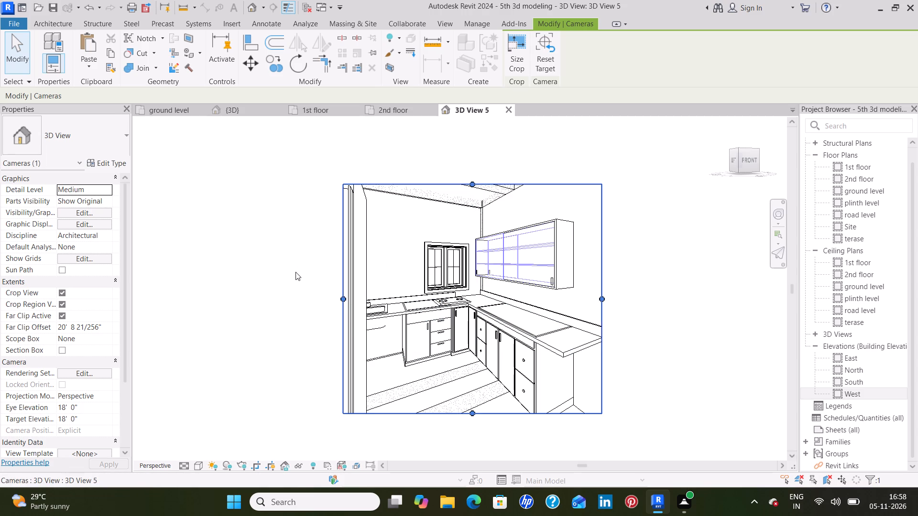
Render the kitchen view at Medium quality, Printer resolution 300 DPI, with Interior: Sun only lighting and a Sky: Very Cloudy background.
text(rr)
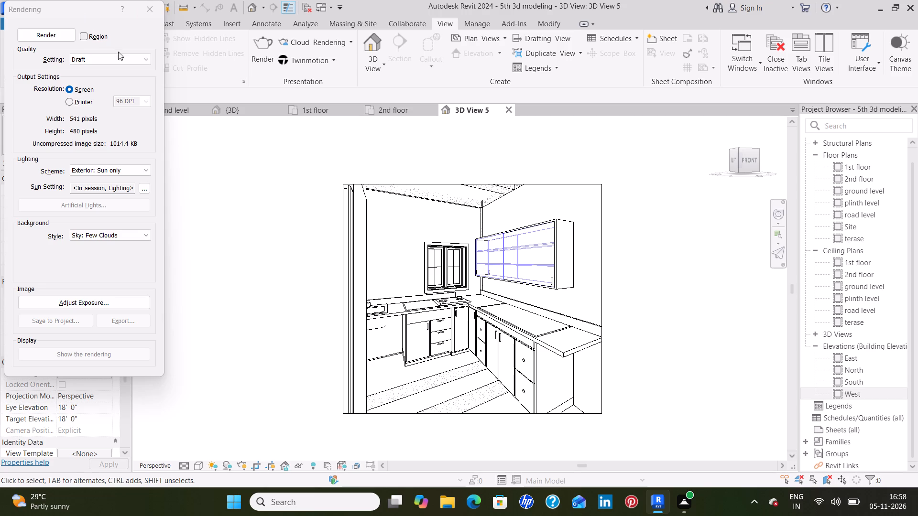
click(120, 58)
click(111, 77)
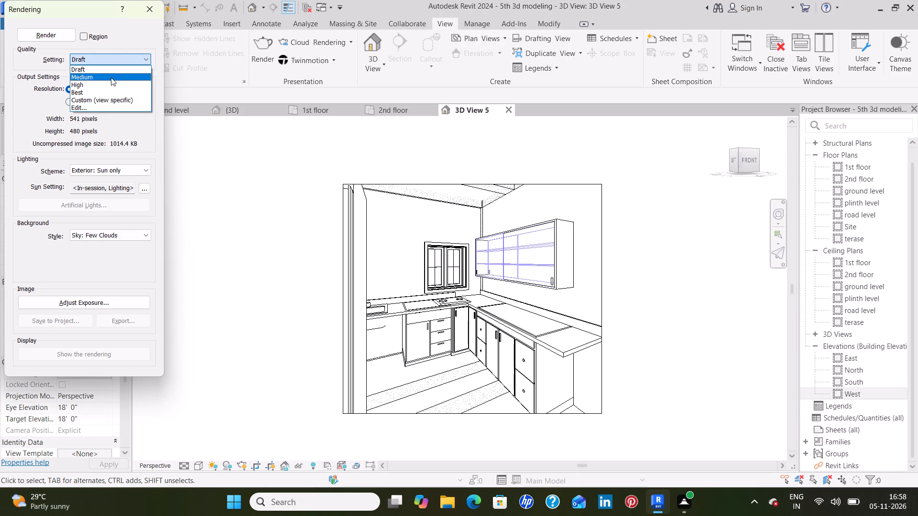
click(129, 100)
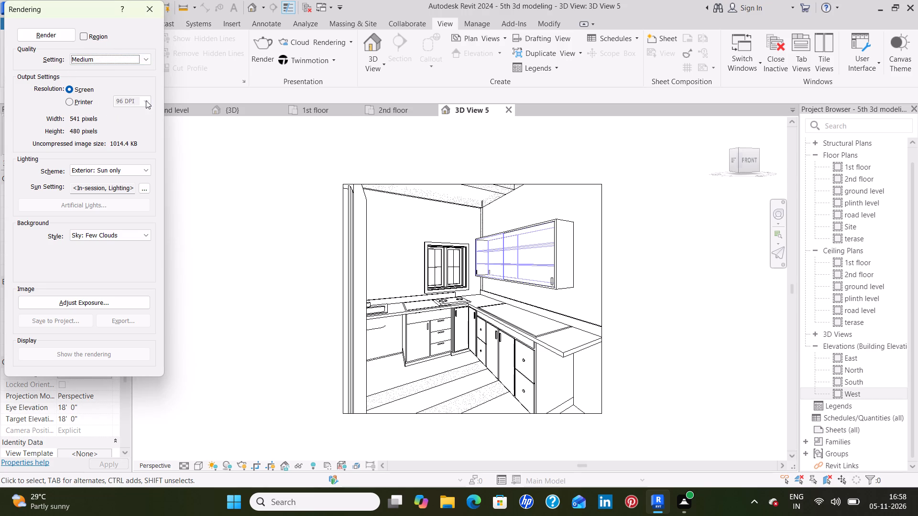
click(67, 100)
click(148, 100)
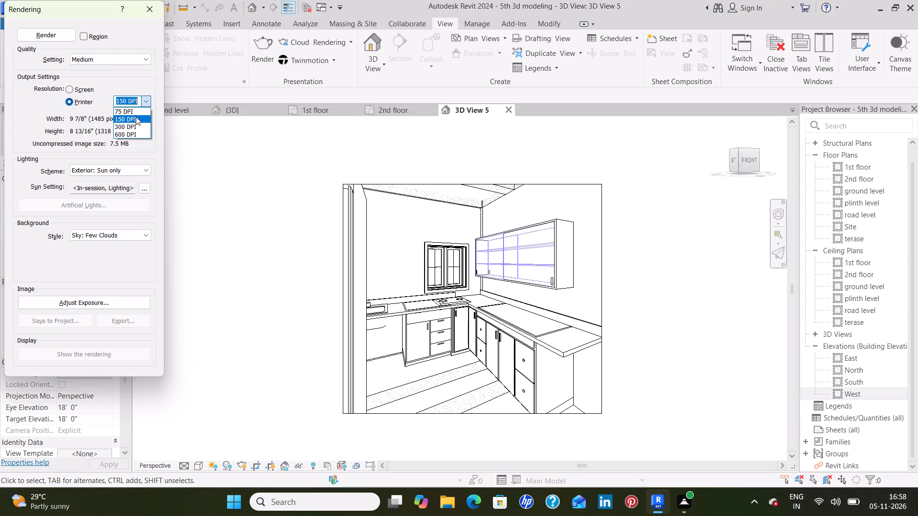
click(136, 126)
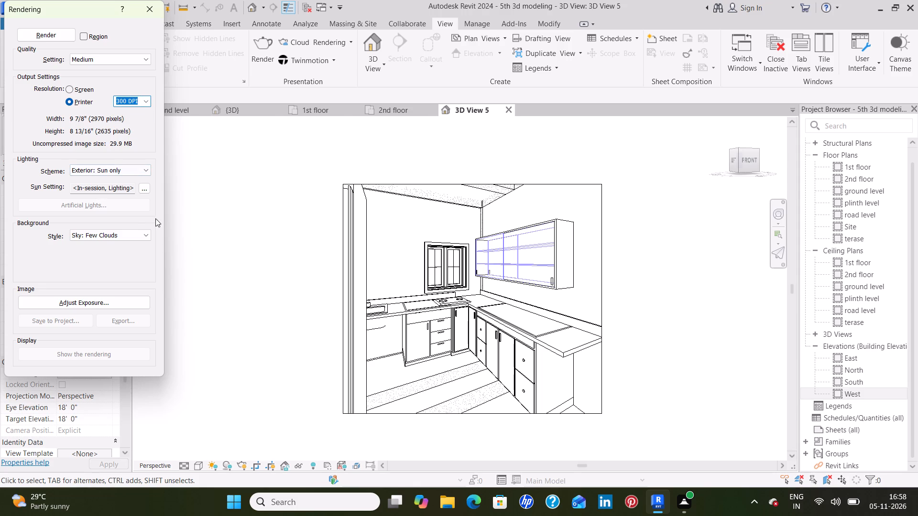
click(135, 233)
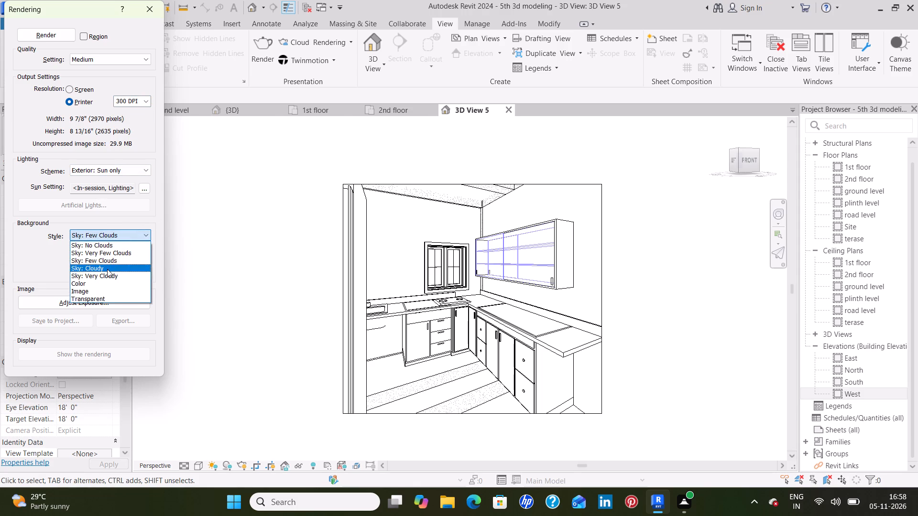
click(107, 277)
click(148, 167)
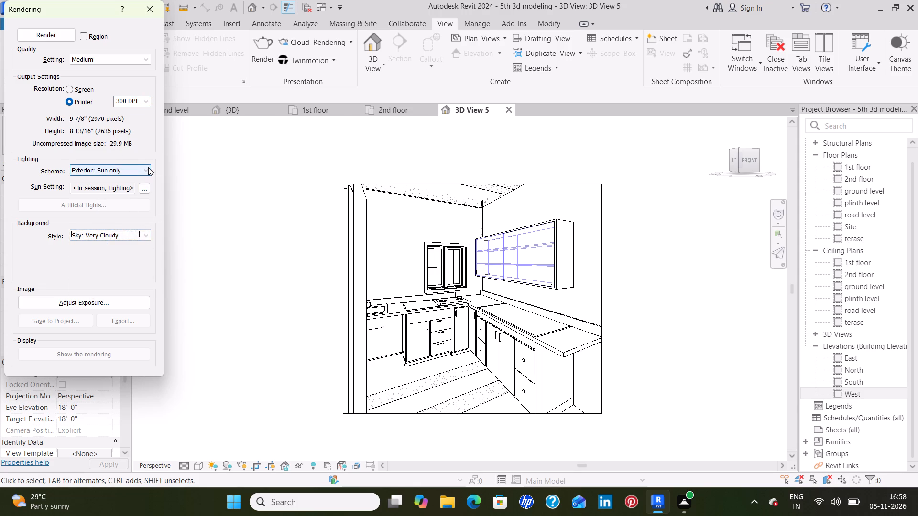
click(110, 206)
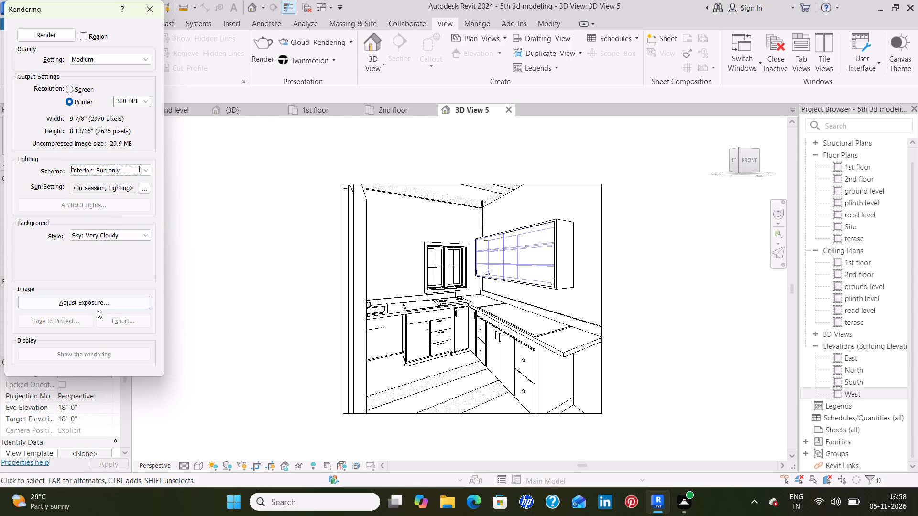
click(50, 38)
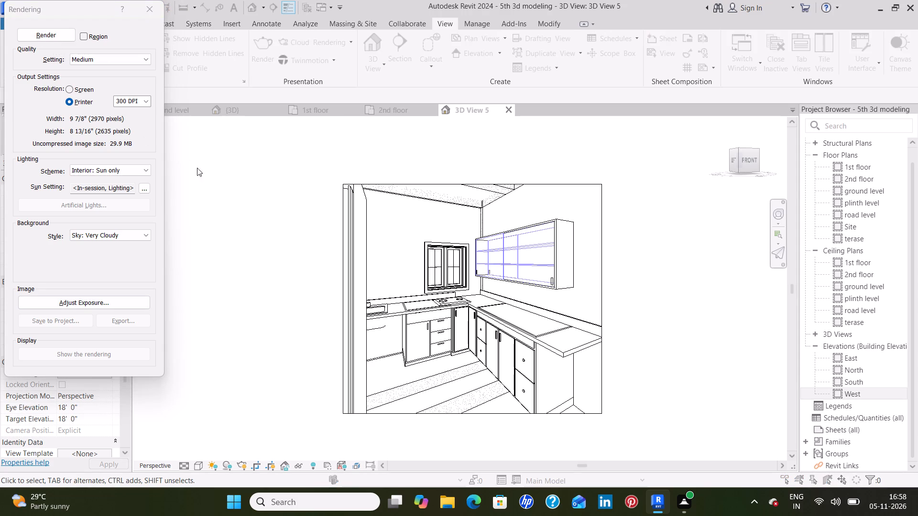
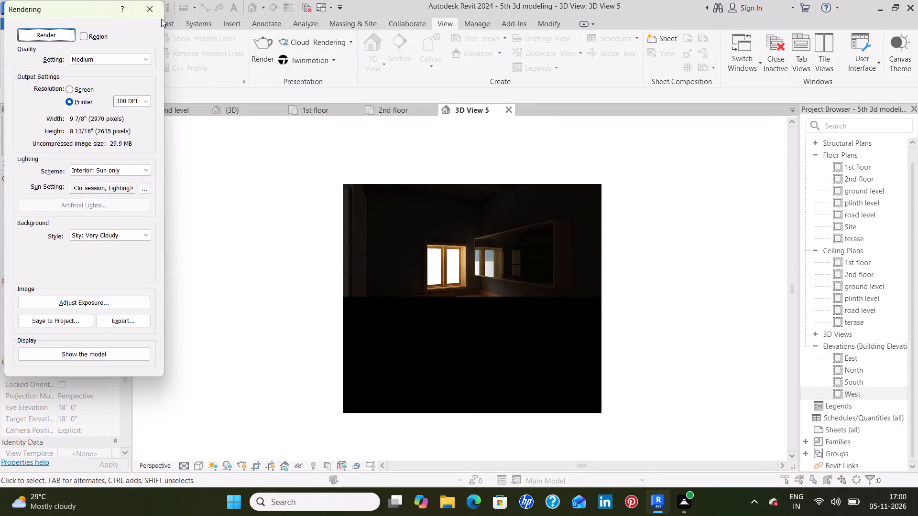
Close the rendering settings and the kitchen camera view.
click(149, 10)
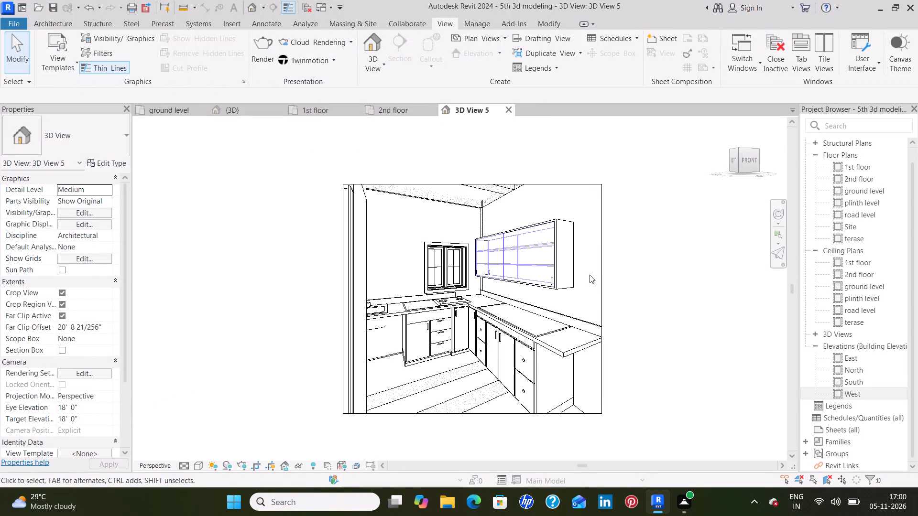
click(508, 109)
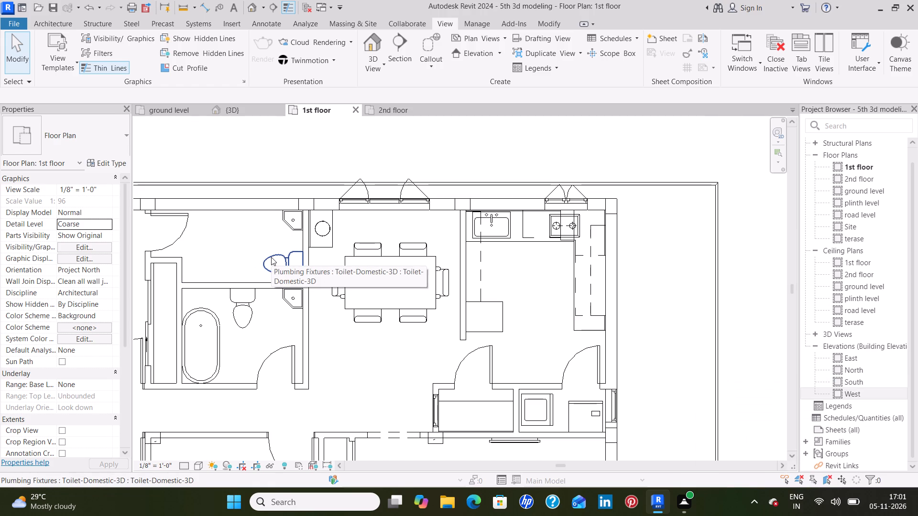
On the ground level plan, create a perspective walkthrough from the boundary gate through the entrance and living room to the kitchen door, ending at the middle bedroom's door.
scroll(341, 236, down, 4)
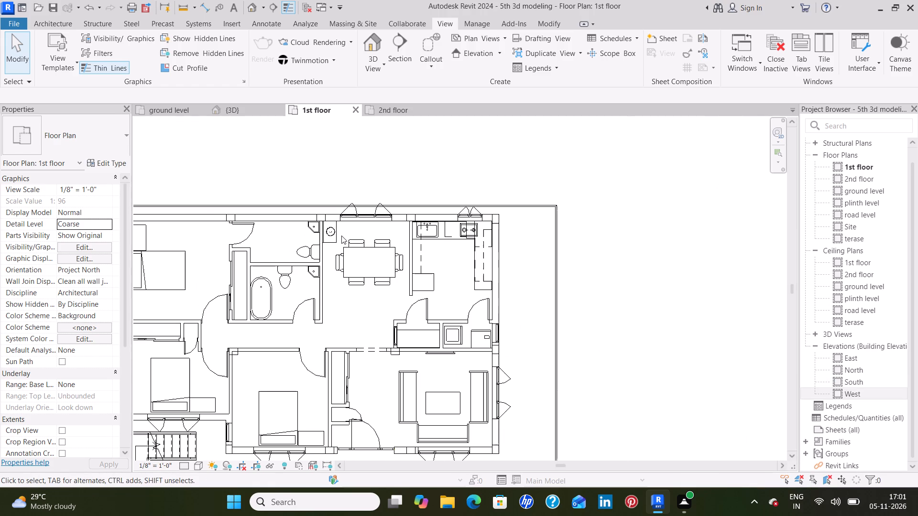
middle_drag(343, 299, 419, 243)
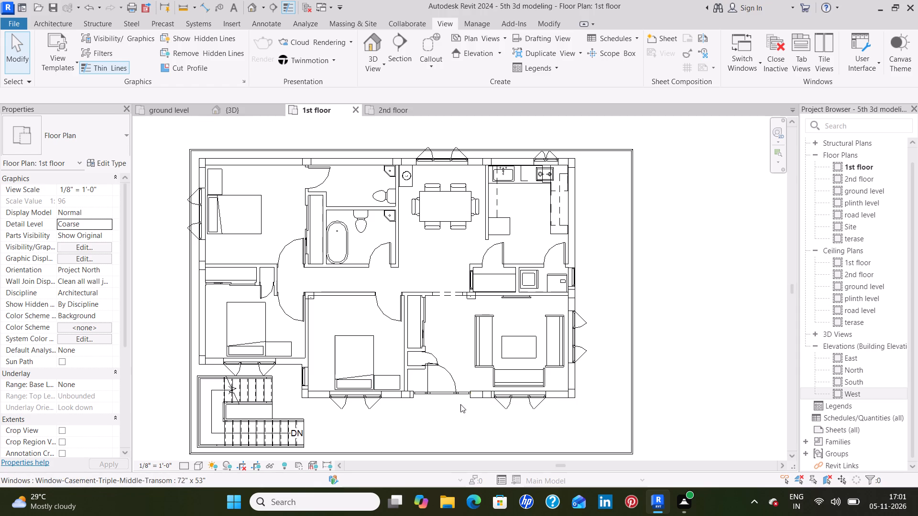
click(172, 114)
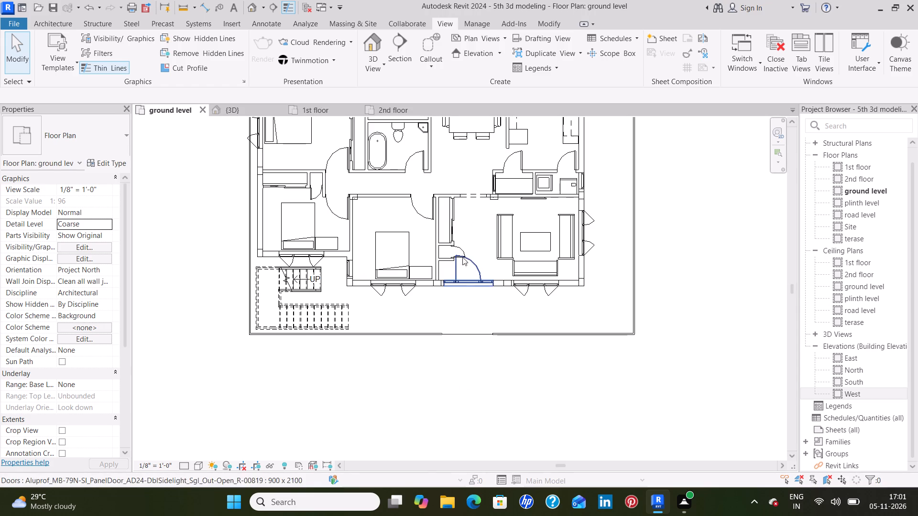
middle_drag(464, 233, 468, 272)
middle_drag(415, 220, 416, 247)
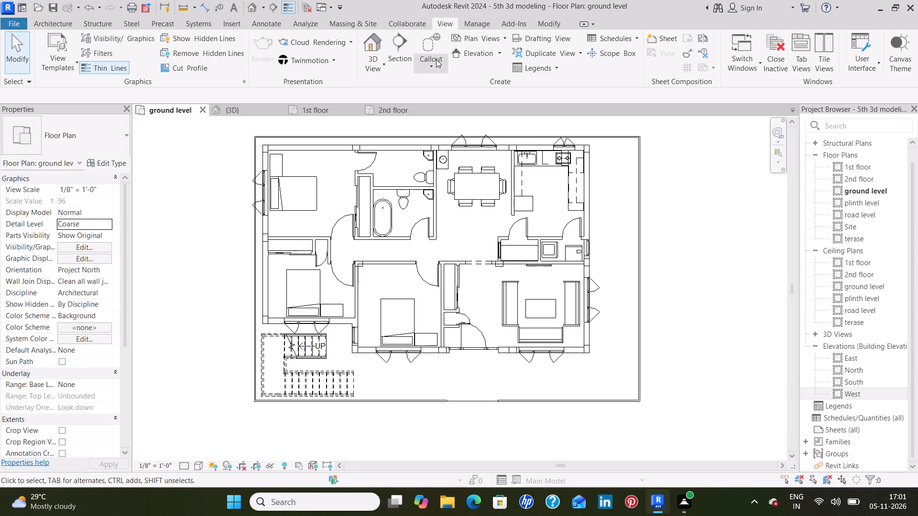
click(378, 70)
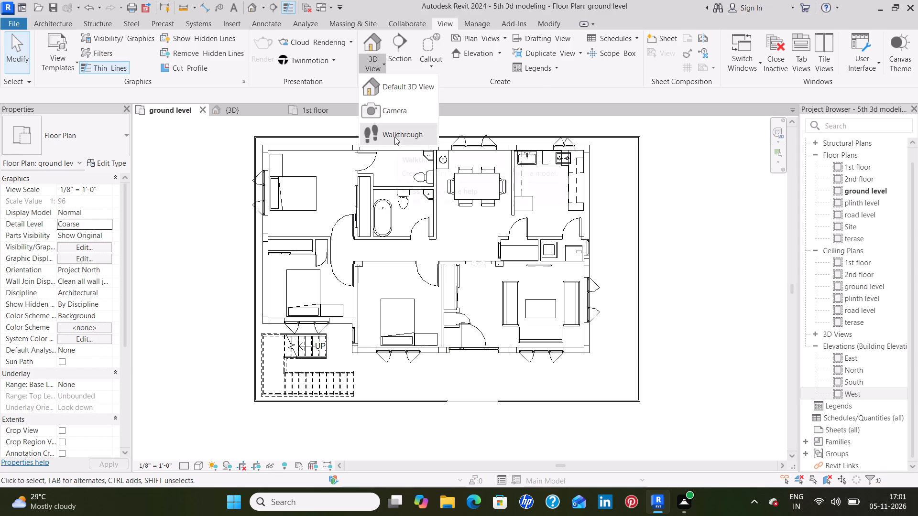
click(394, 137)
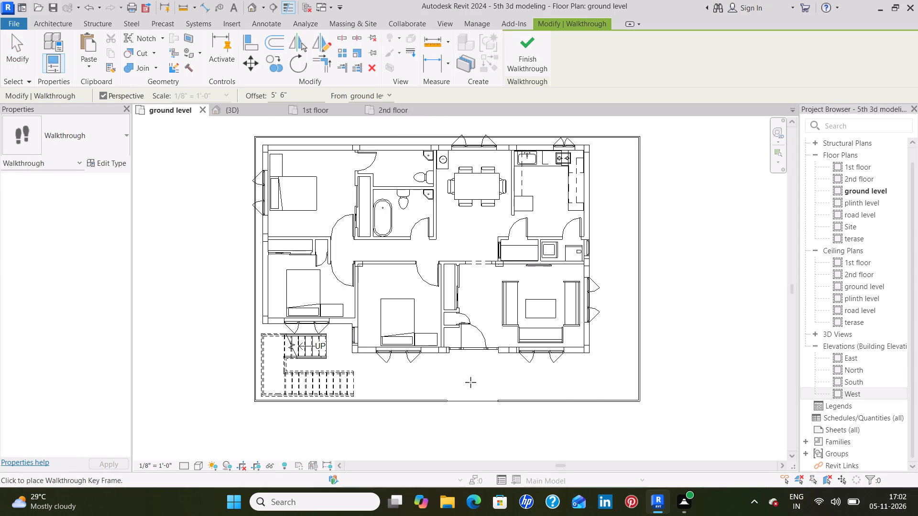
click(470, 396)
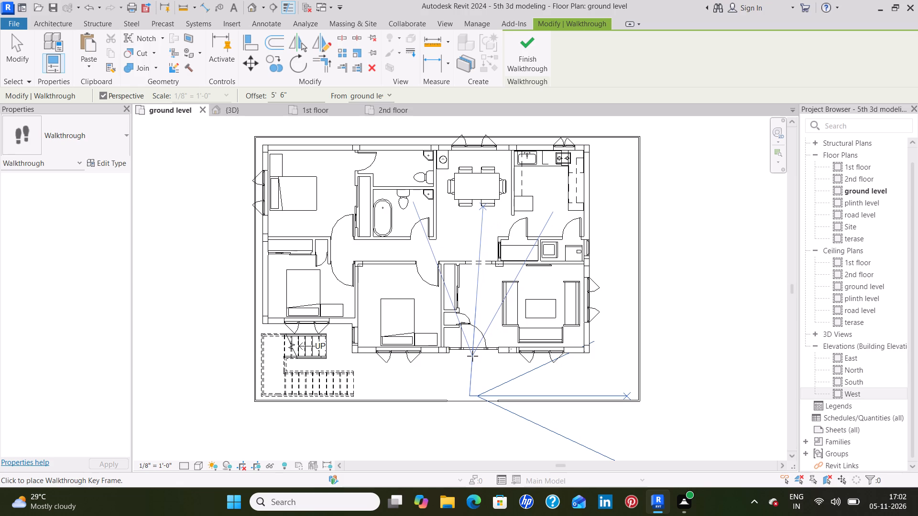
click(472, 356)
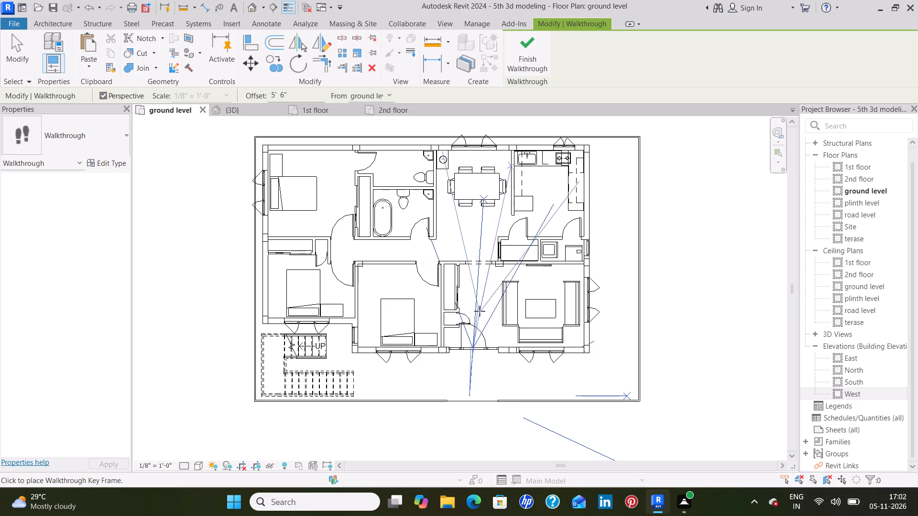
click(474, 268)
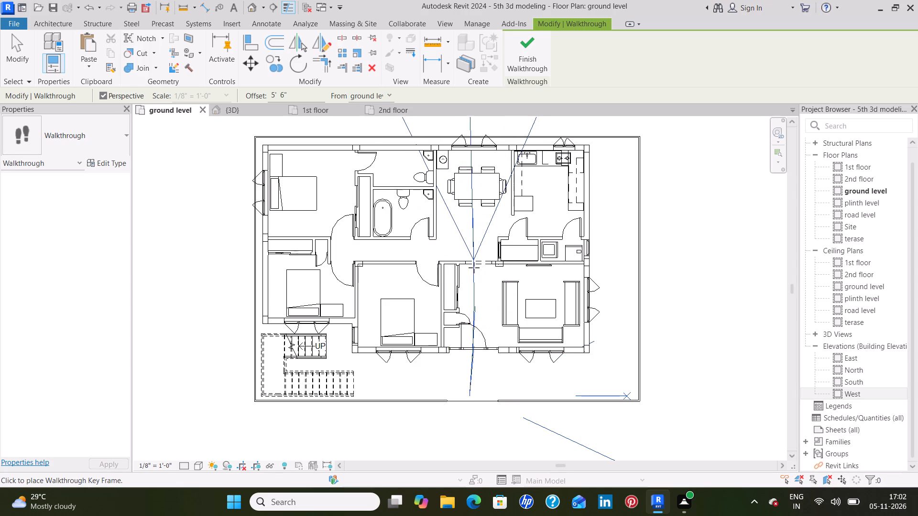
click(519, 219)
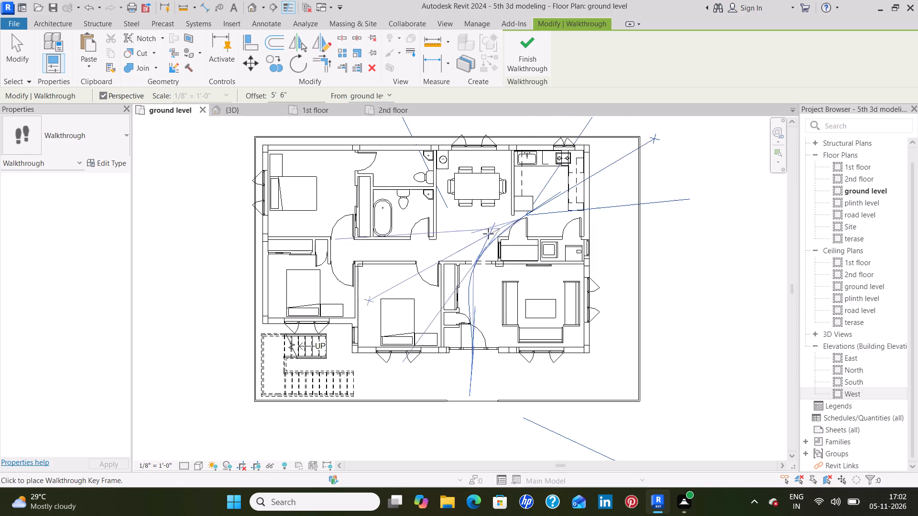
click(458, 239)
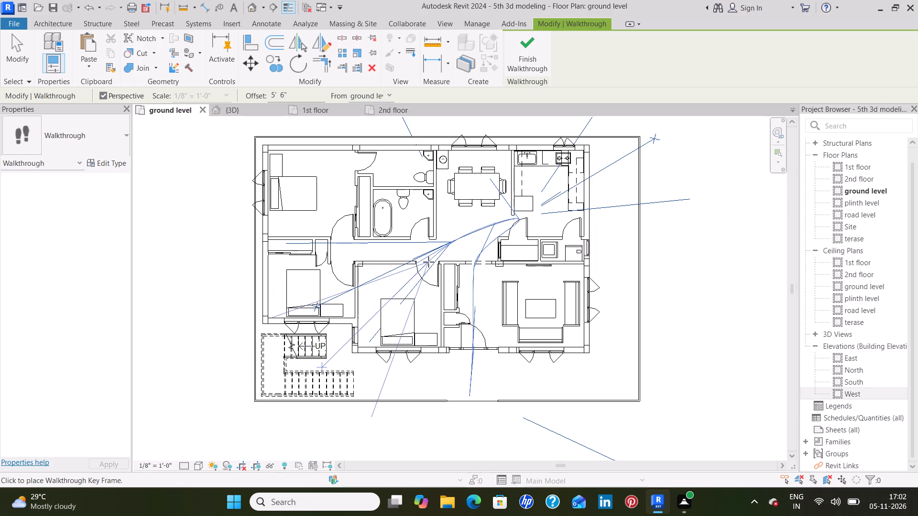
click(428, 262)
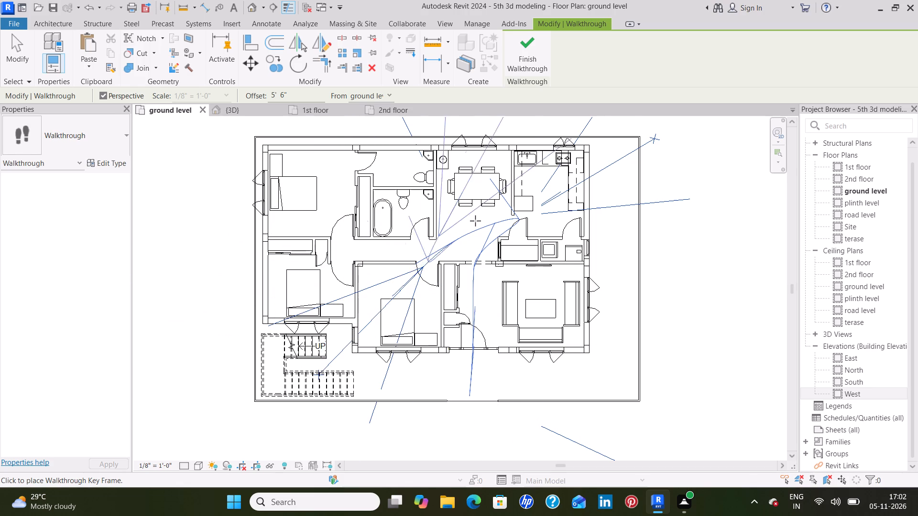
click(525, 66)
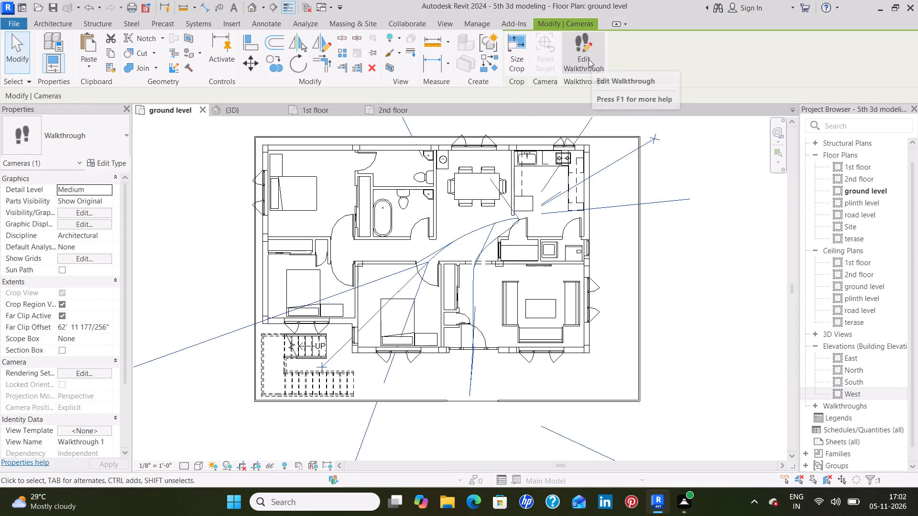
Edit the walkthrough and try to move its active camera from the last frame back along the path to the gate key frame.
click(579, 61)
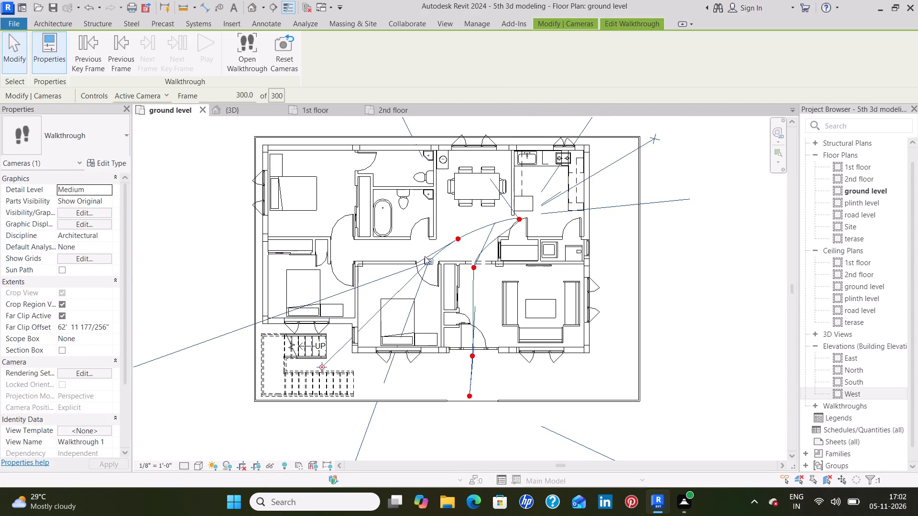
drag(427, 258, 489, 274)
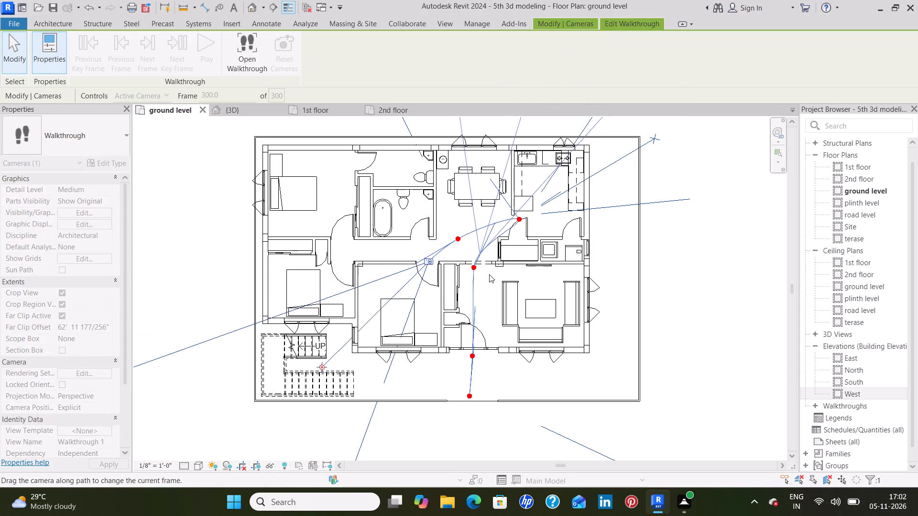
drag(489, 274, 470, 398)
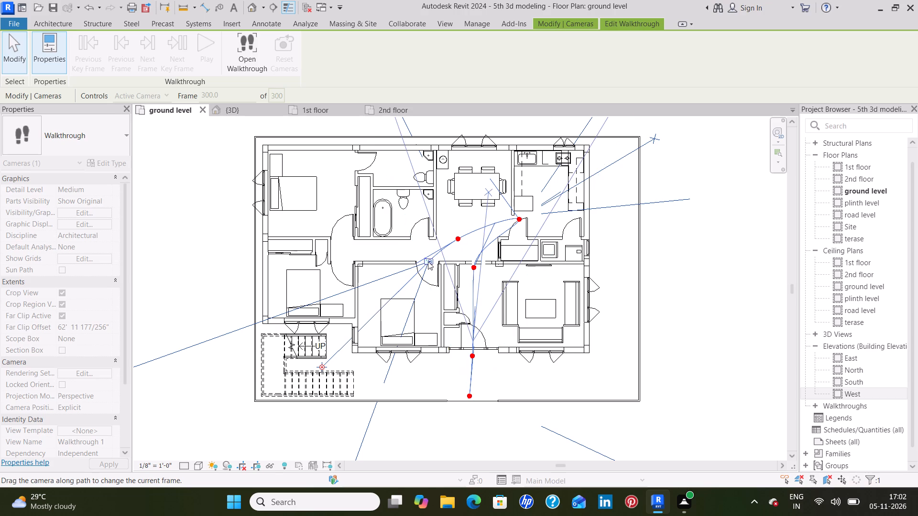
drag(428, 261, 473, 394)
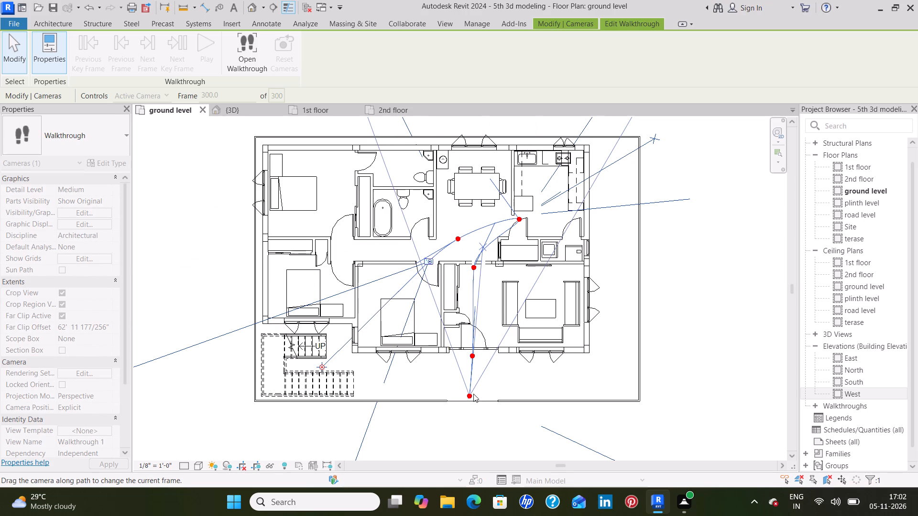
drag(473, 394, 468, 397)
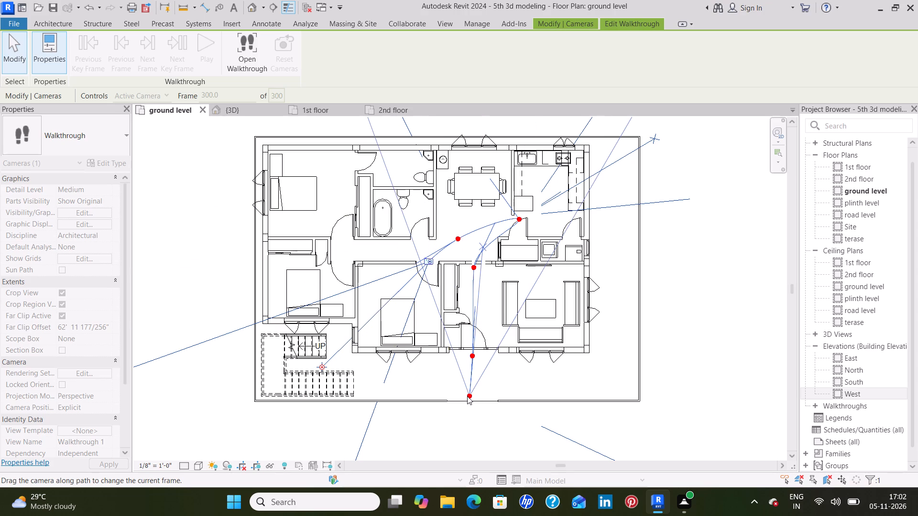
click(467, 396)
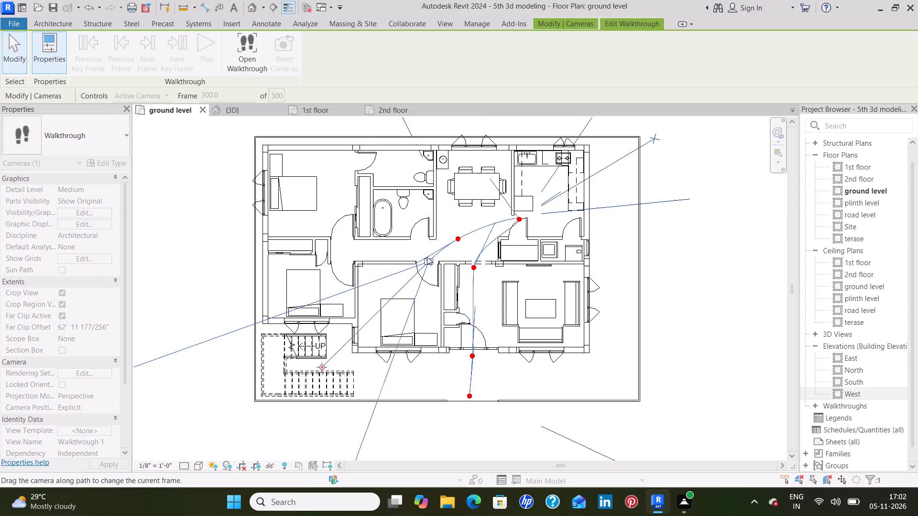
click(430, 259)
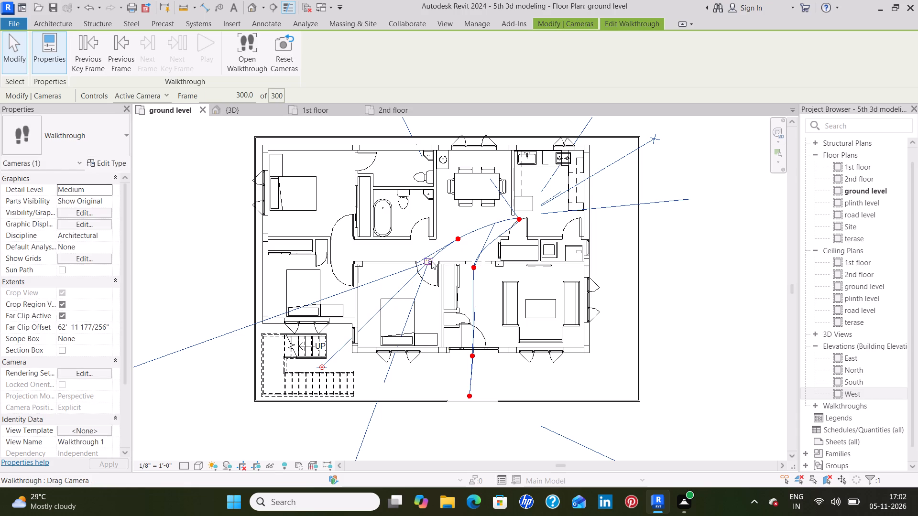
Open the walkthrough view to check the last frame, and return to the ground level plan.
click(246, 63)
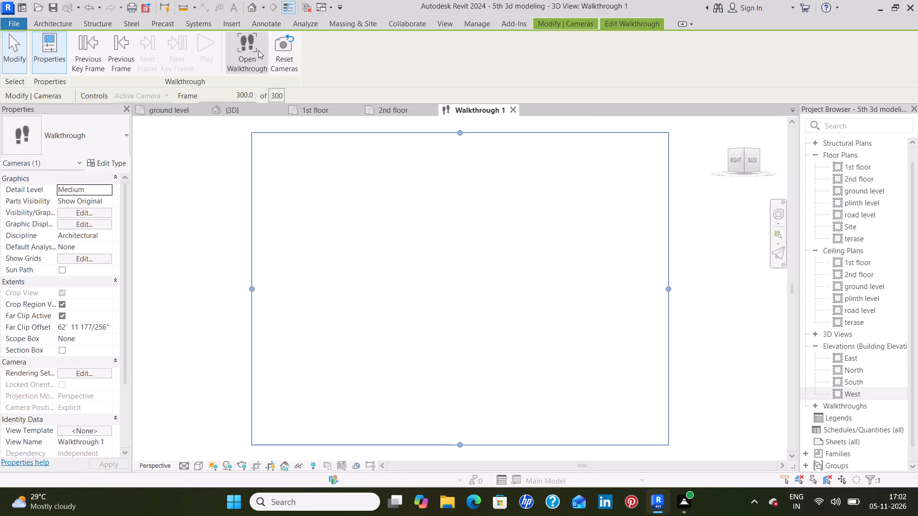
click(182, 109)
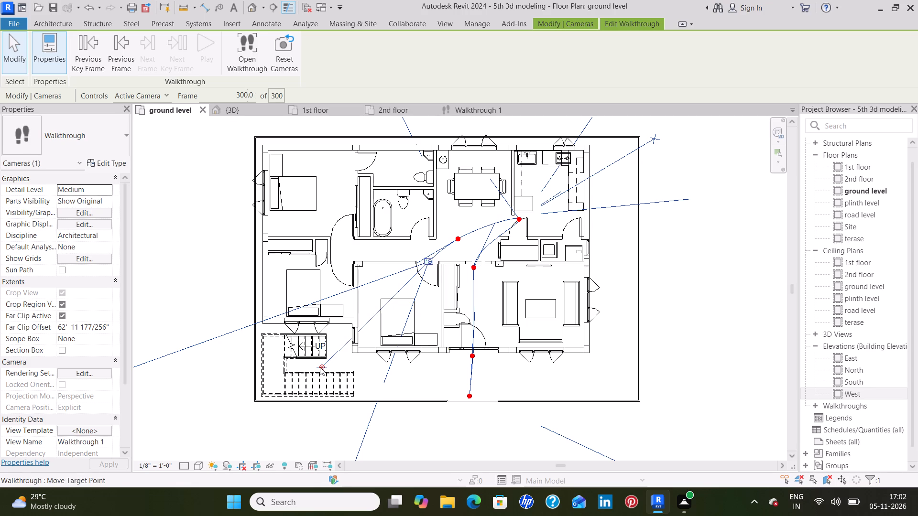
Move the last frame's camera target from the staircase to the front boundary wall beyond the middle bedroom, and quit editing the walkthrough.
drag(320, 367, 382, 379)
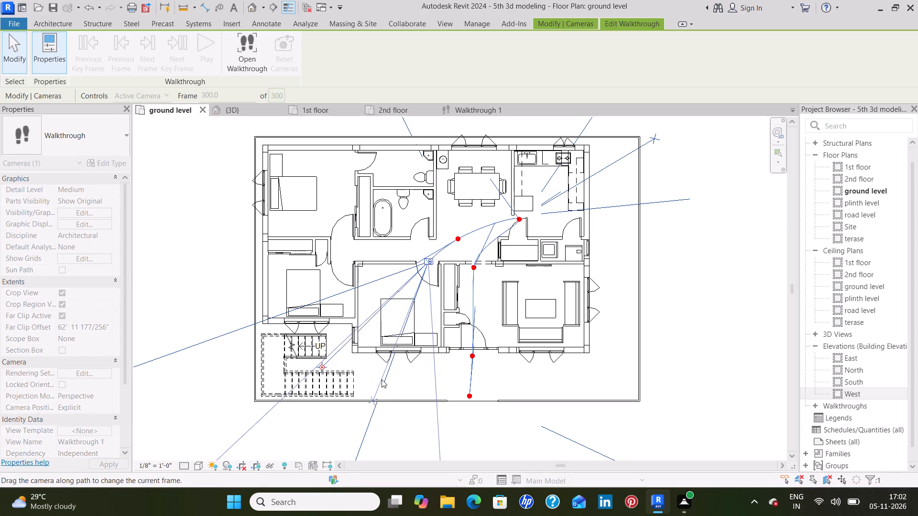
drag(382, 379, 383, 379)
click(383, 379)
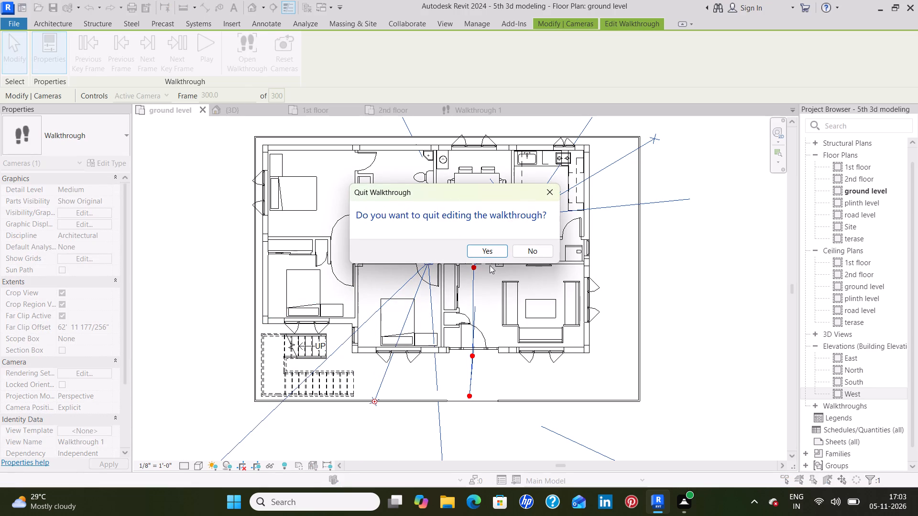
click(485, 247)
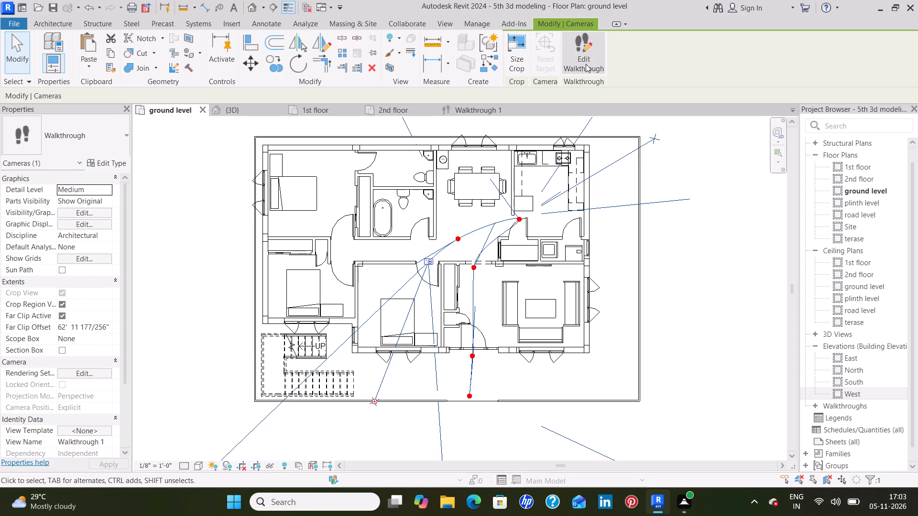
Reopen the walkthrough view for editing, enlarge its crop region on the top, left and bottom sides, and close the view.
click(586, 64)
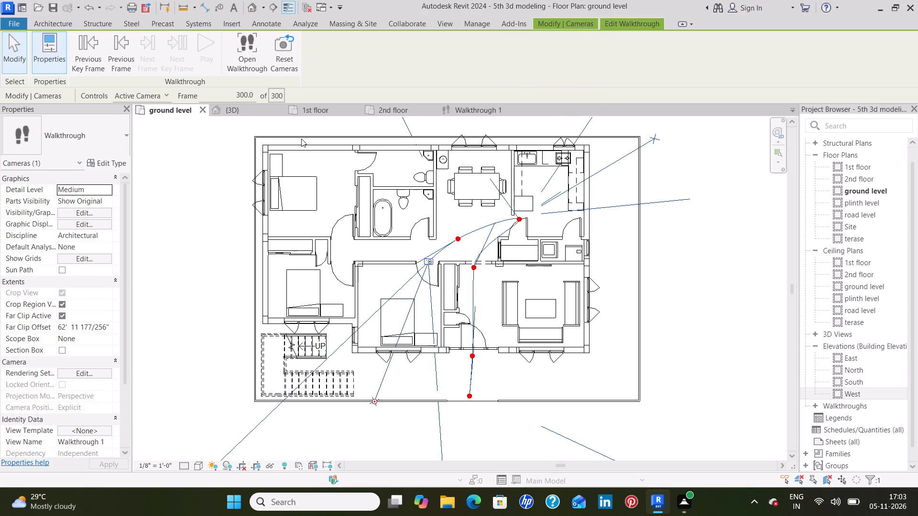
click(251, 66)
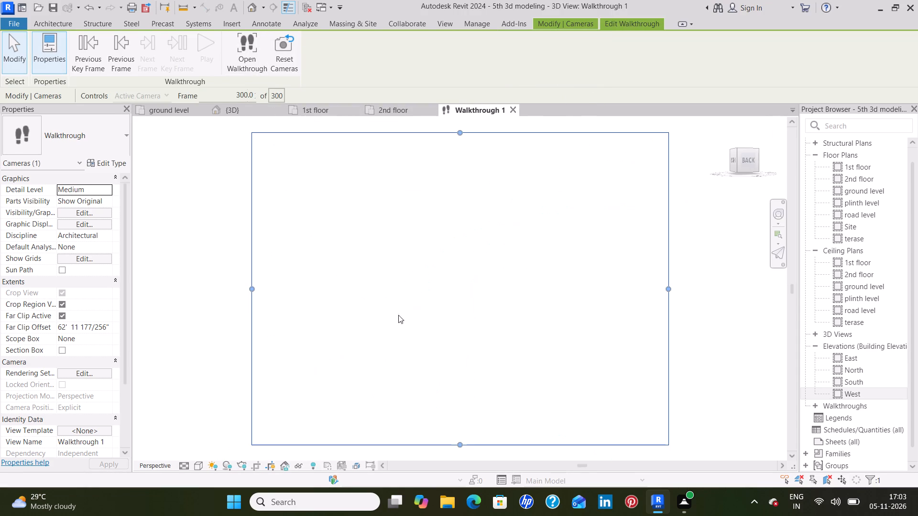
scroll(440, 320, down, 4)
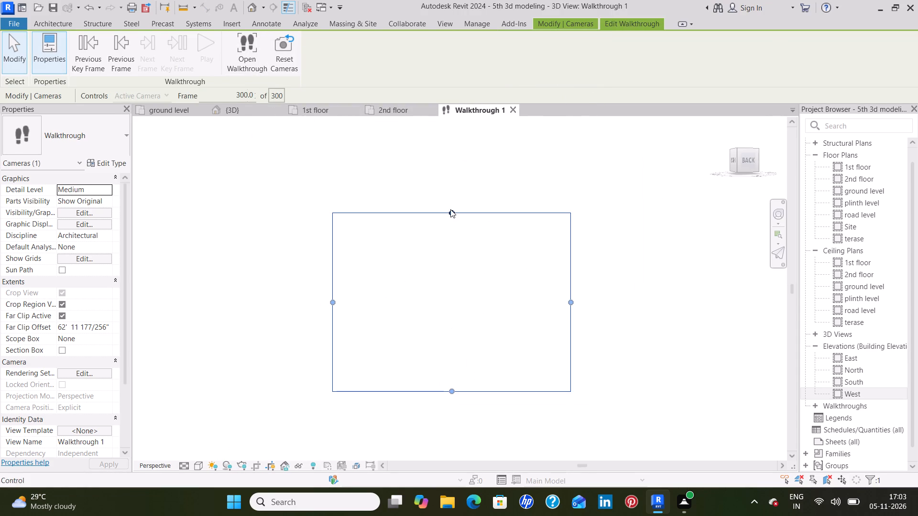
drag(450, 209, 451, 172)
drag(332, 282, 231, 338)
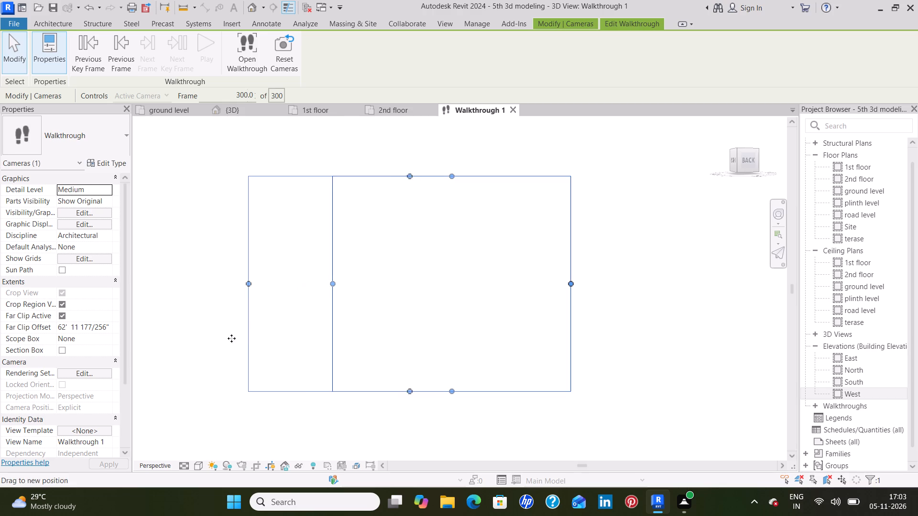
drag(231, 338, 229, 340)
drag(400, 390, 399, 413)
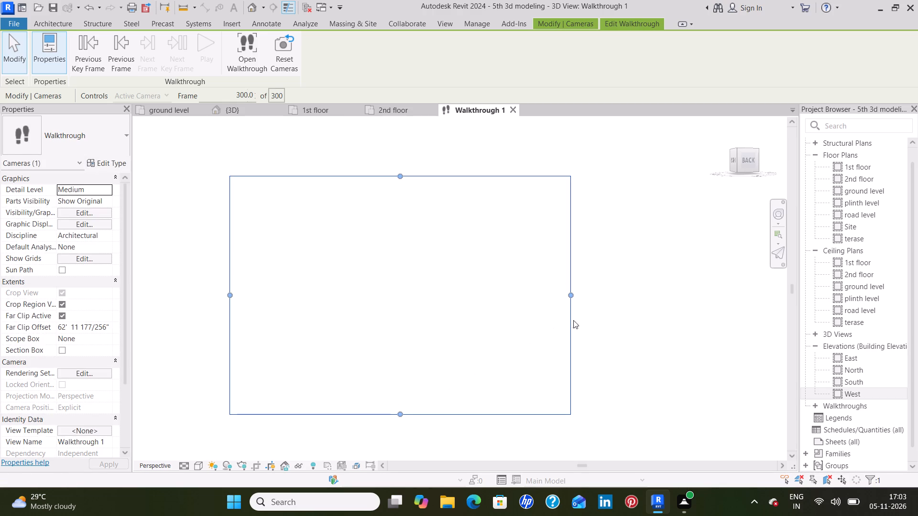
click(513, 107)
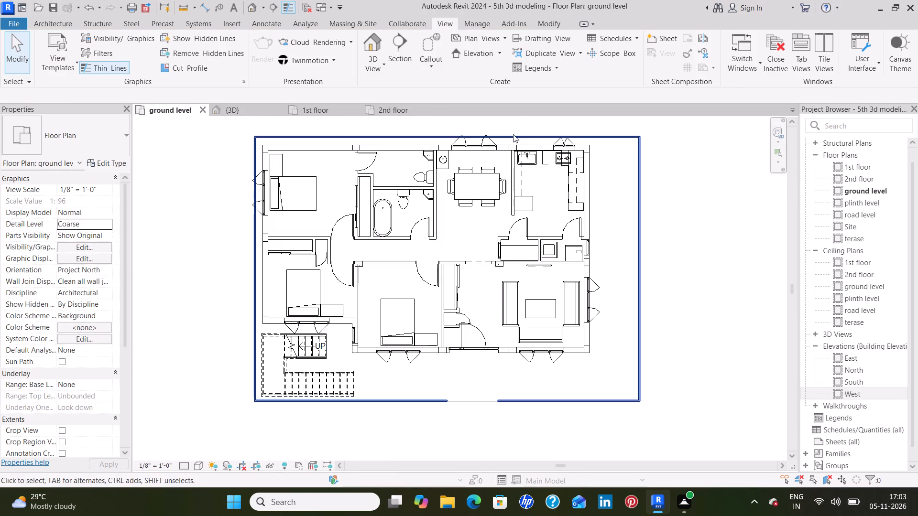
Create a new walkthrough on the ground level with key frames at the gate, main door, hall opening, kitchen door, passage and middle bedroom door.
click(372, 69)
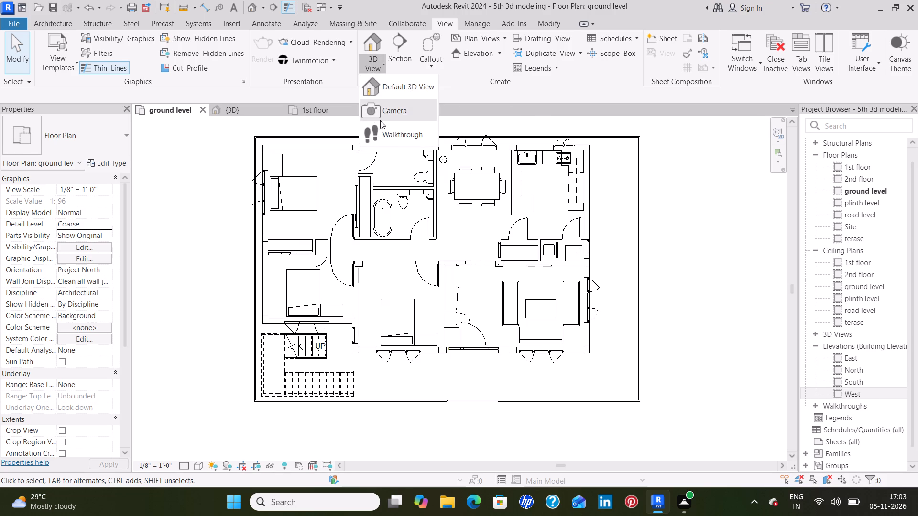
click(390, 134)
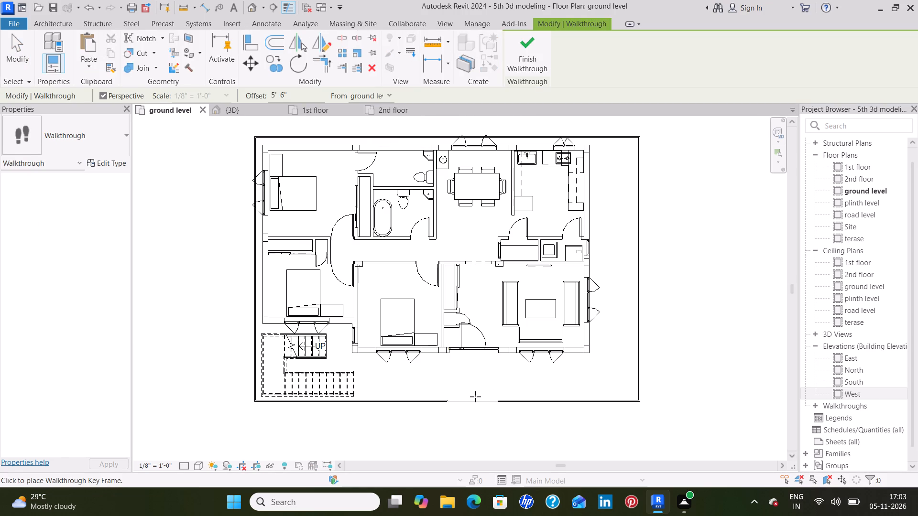
click(475, 397)
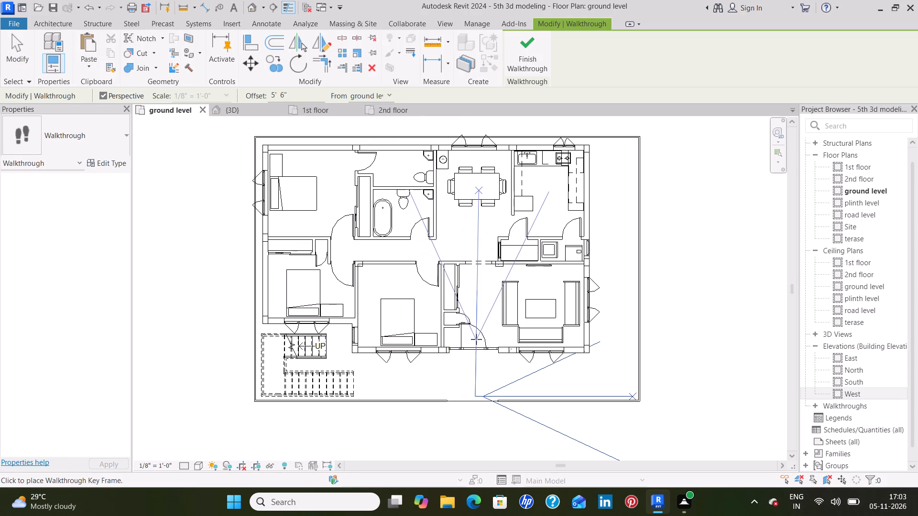
click(476, 339)
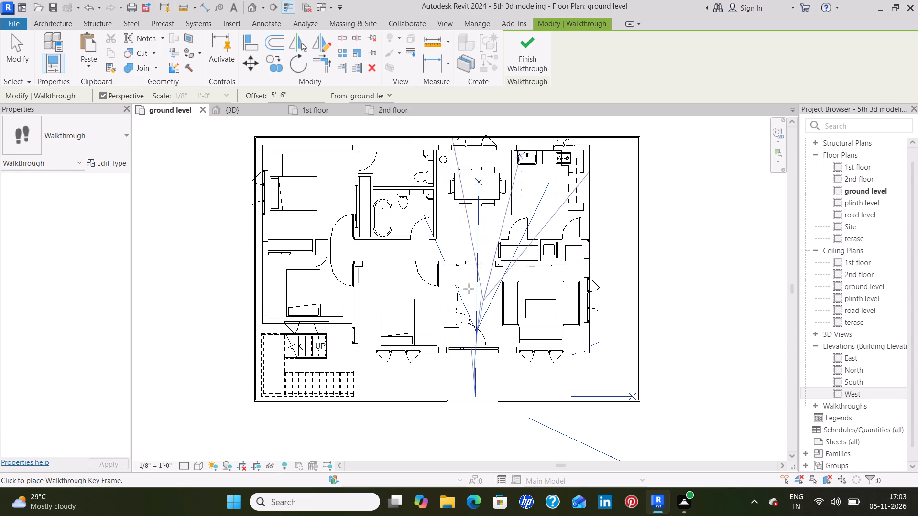
click(476, 260)
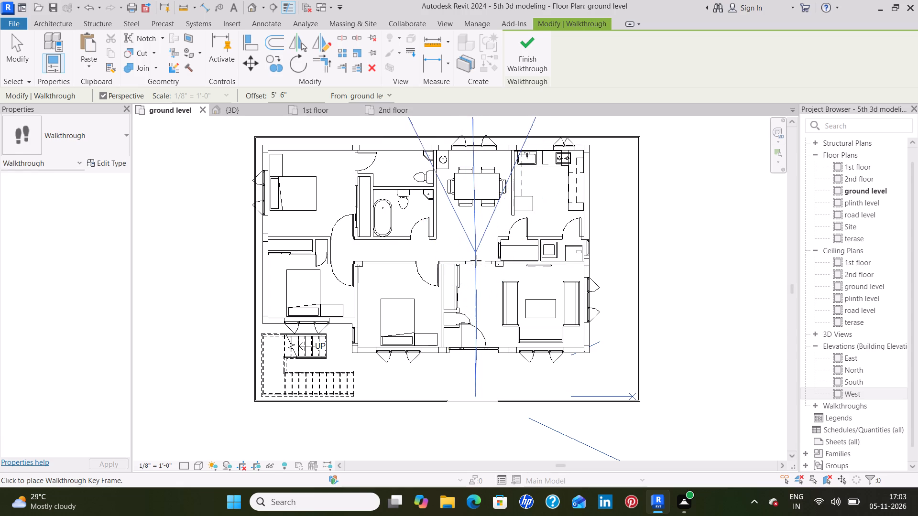
click(529, 228)
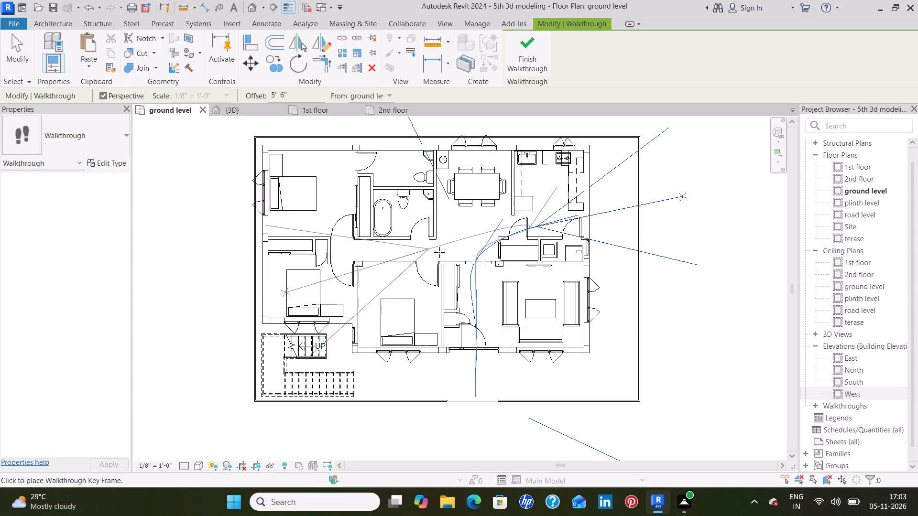
click(463, 241)
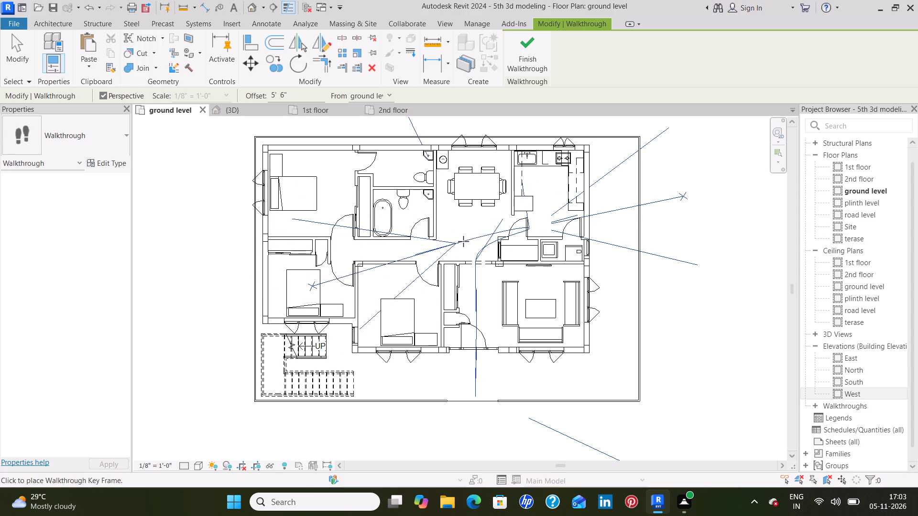
click(435, 258)
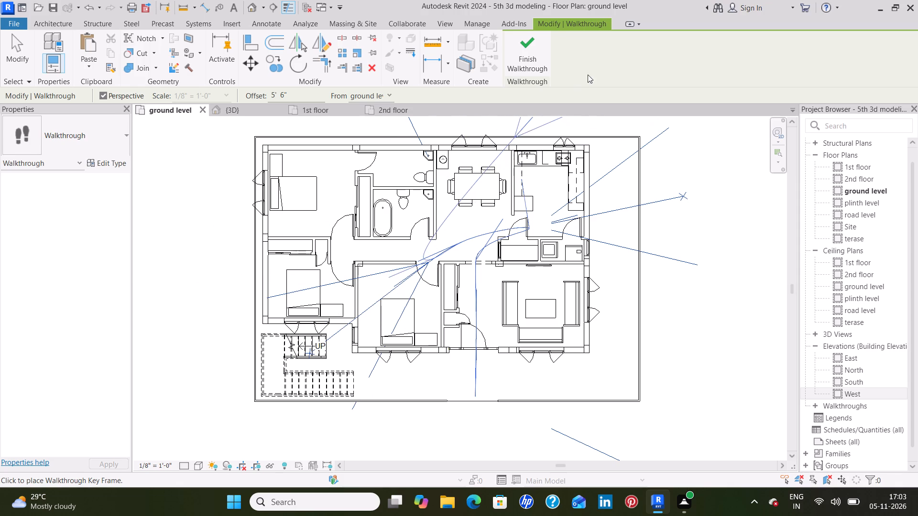
click(524, 64)
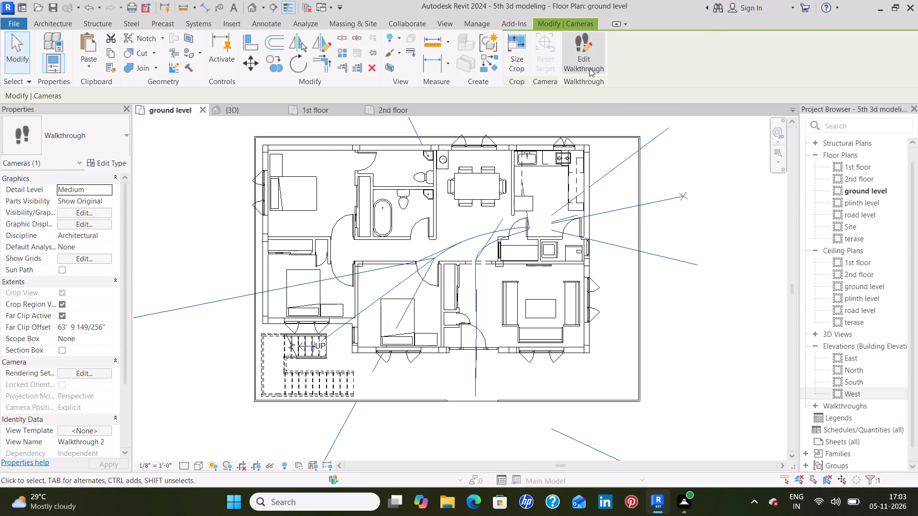
Edit the new walkthrough and move its active camera from the last frame back along the path to the gate key frame.
click(585, 56)
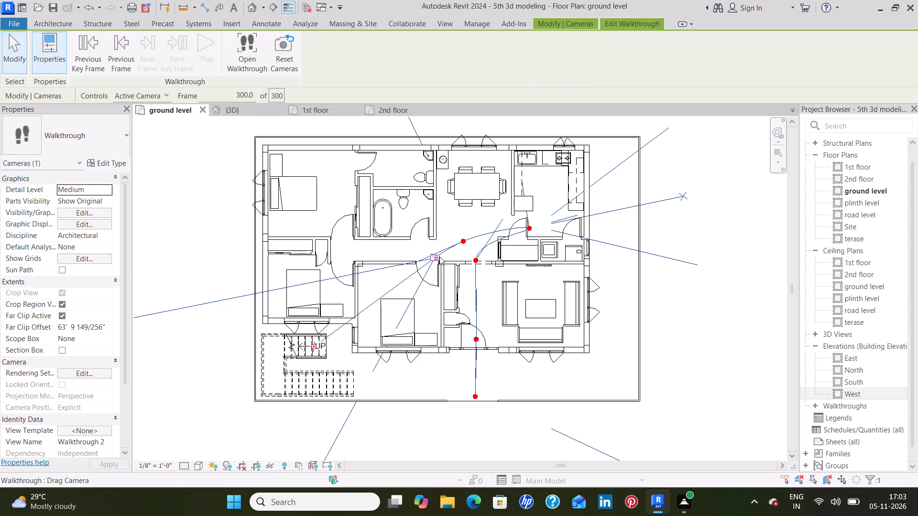
drag(432, 257, 446, 250)
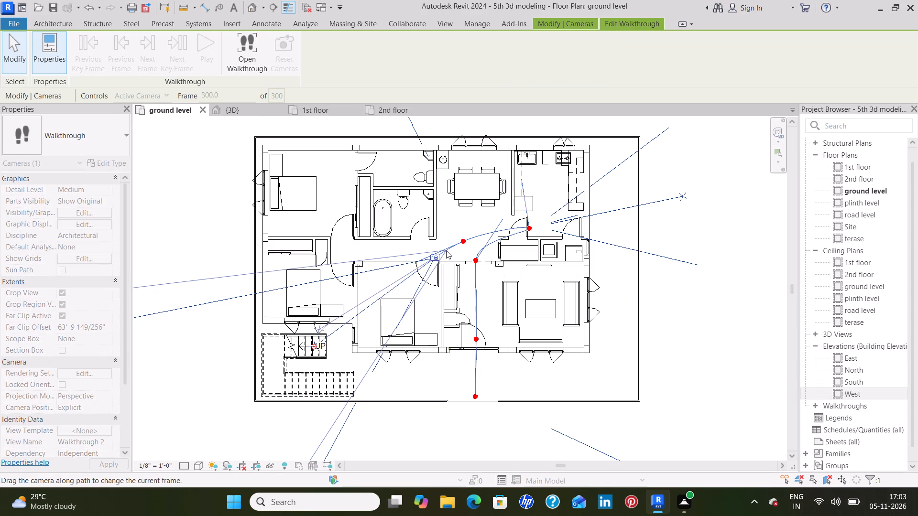
drag(446, 250, 535, 231)
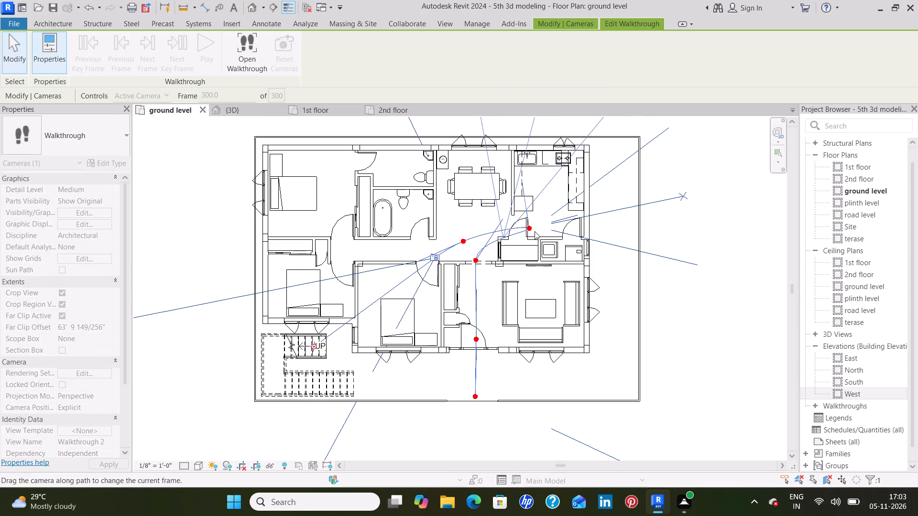
drag(535, 231, 479, 268)
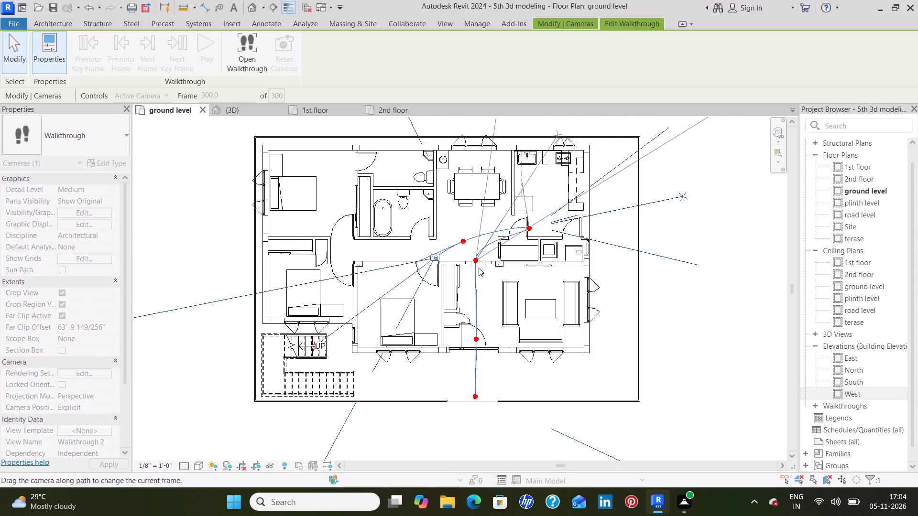
drag(479, 268, 477, 386)
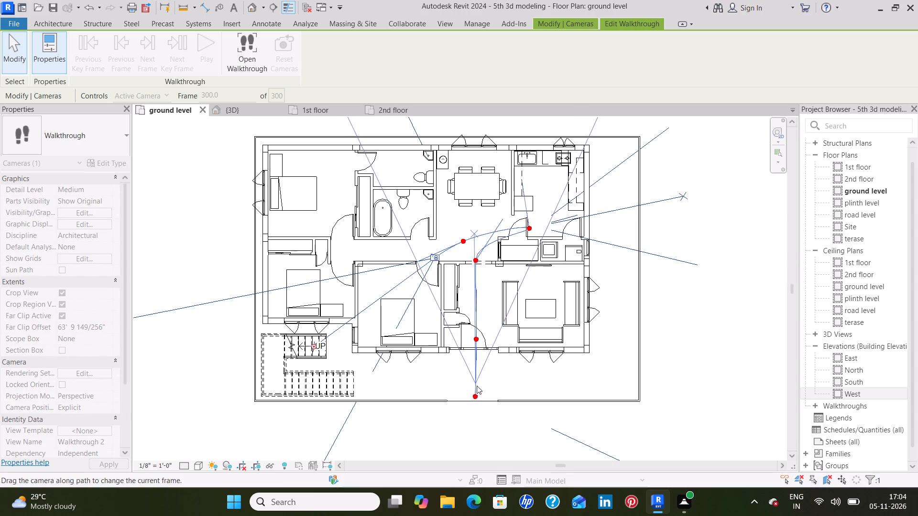
drag(477, 386, 476, 397)
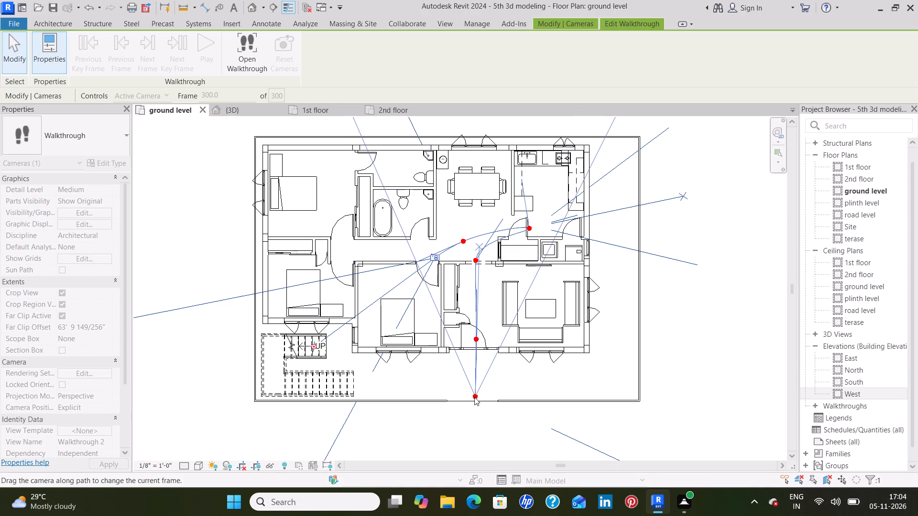
click(474, 397)
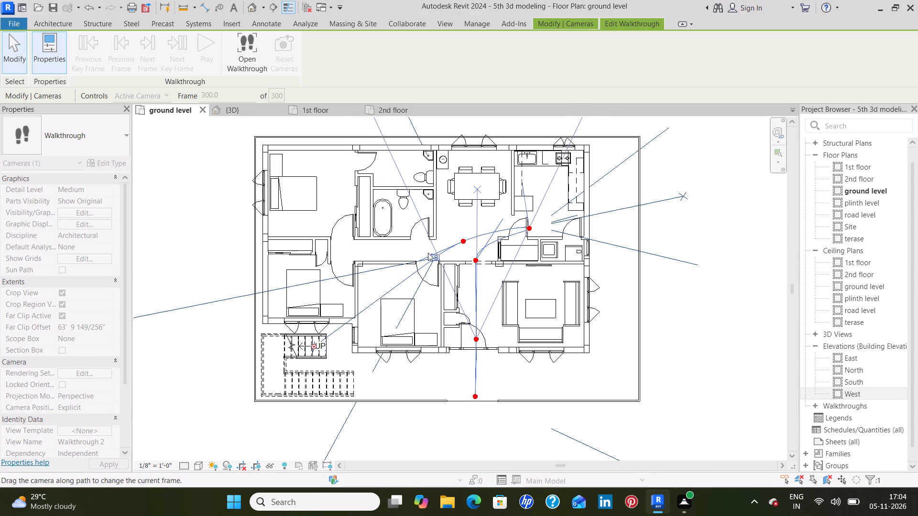
click(433, 257)
drag(433, 257, 437, 258)
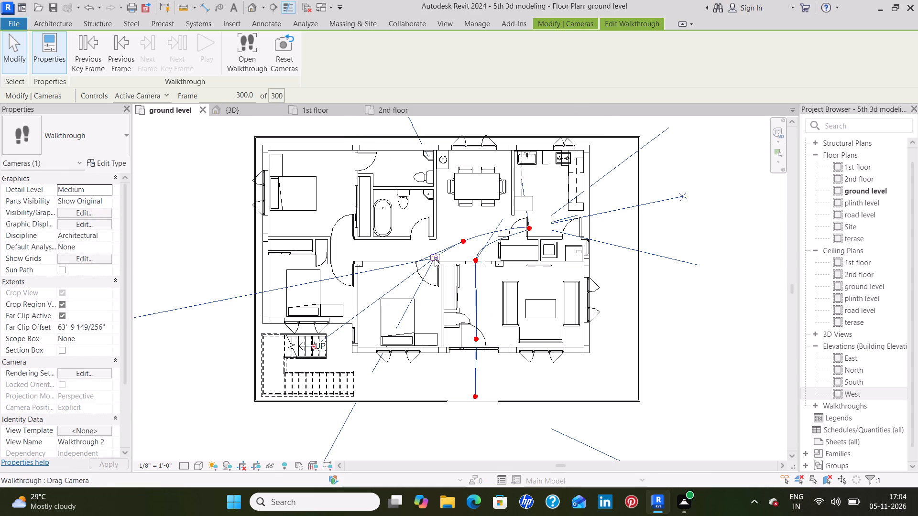
drag(435, 257, 449, 246)
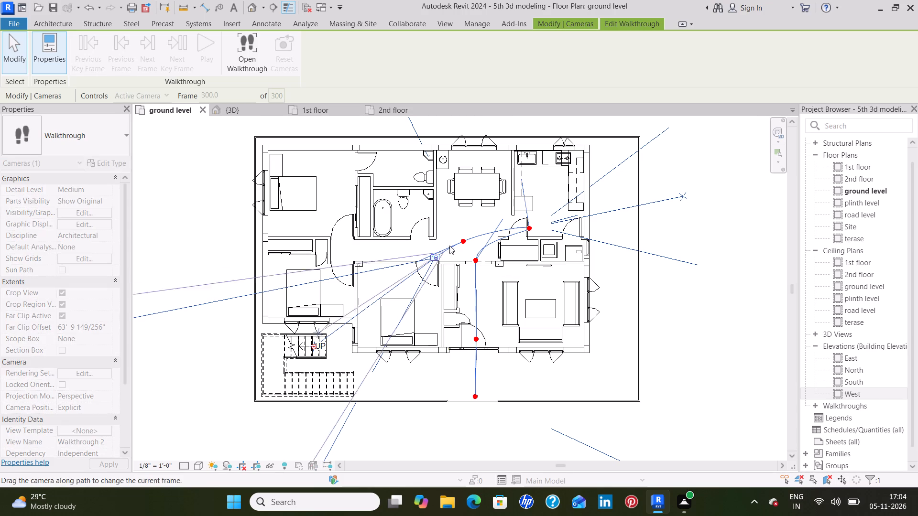
drag(449, 246, 512, 238)
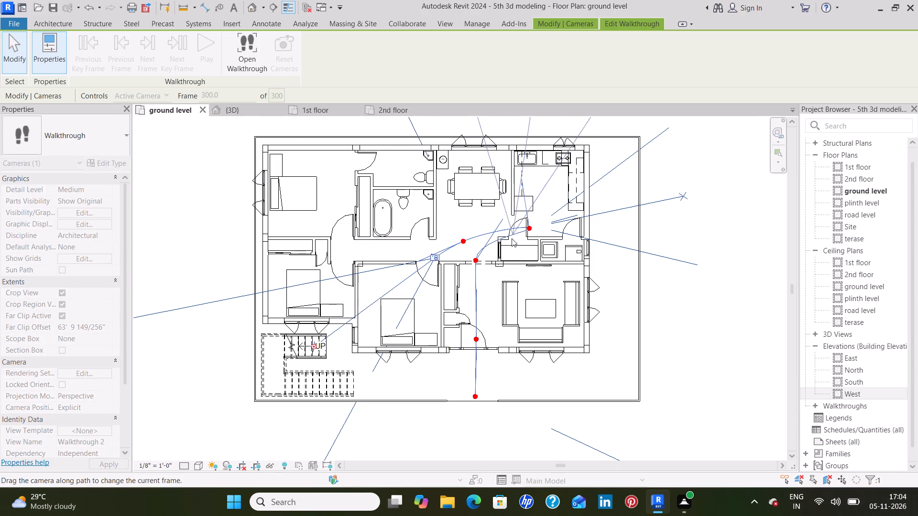
drag(512, 238, 476, 355)
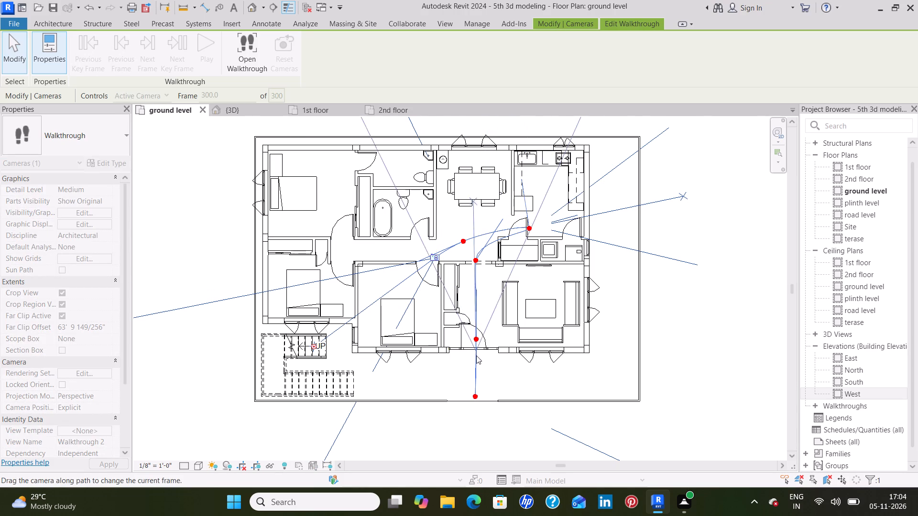
drag(476, 355, 474, 396)
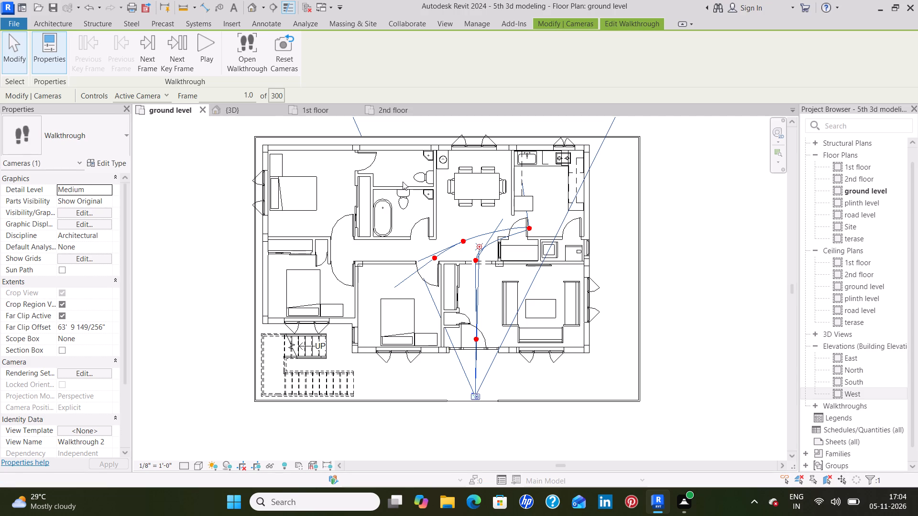
Open the walkthrough view at frame 1 and enlarge its crop region downward and on both sides to frame the whole main entrance.
click(245, 66)
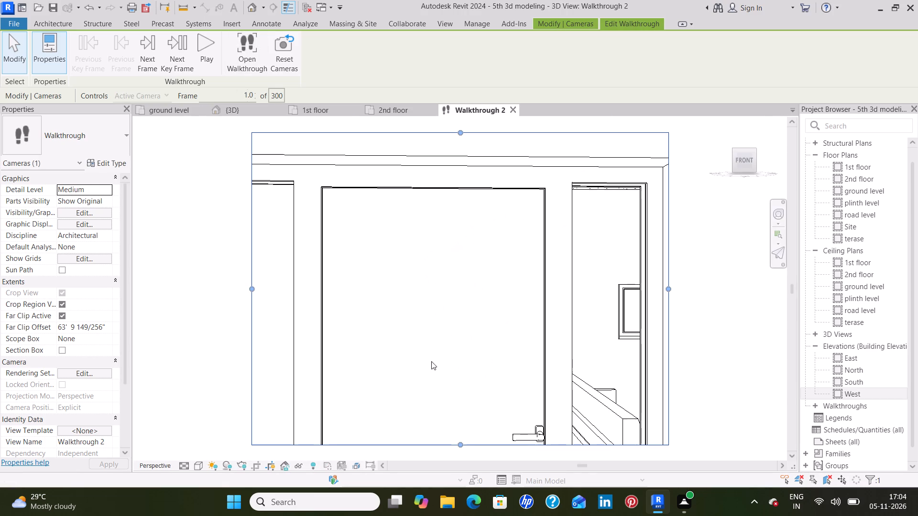
scroll(436, 361, down, 5)
drag(446, 401, 446, 402)
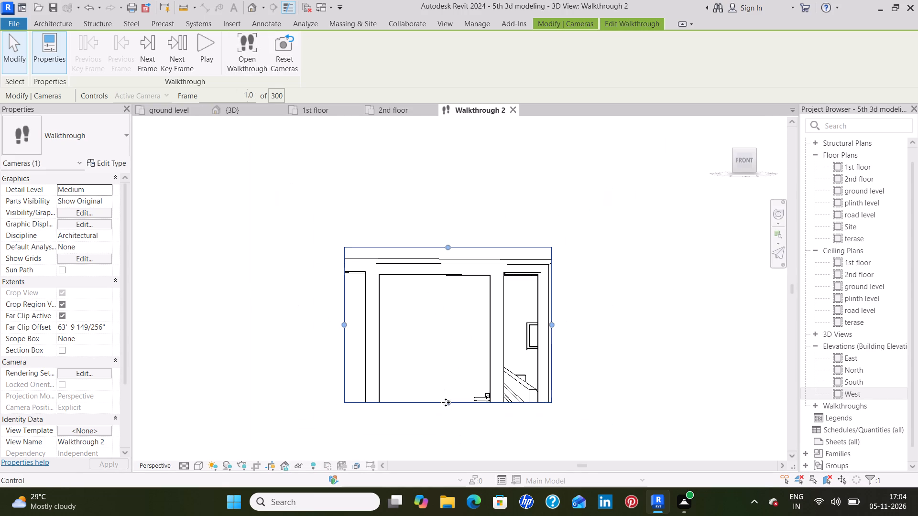
drag(446, 402, 449, 436)
scroll(440, 379, down, 3)
middle_drag(441, 376, 455, 232)
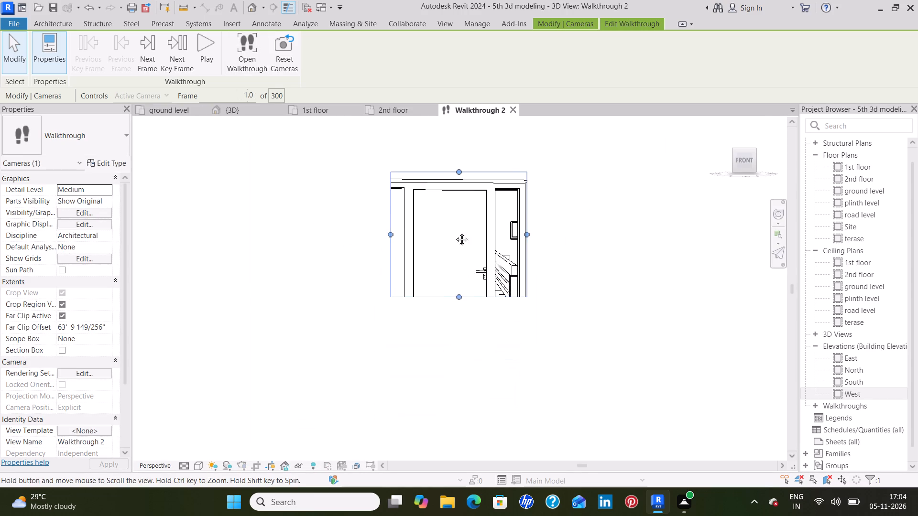
middle_drag(455, 232, 455, 226)
drag(458, 264, 452, 362)
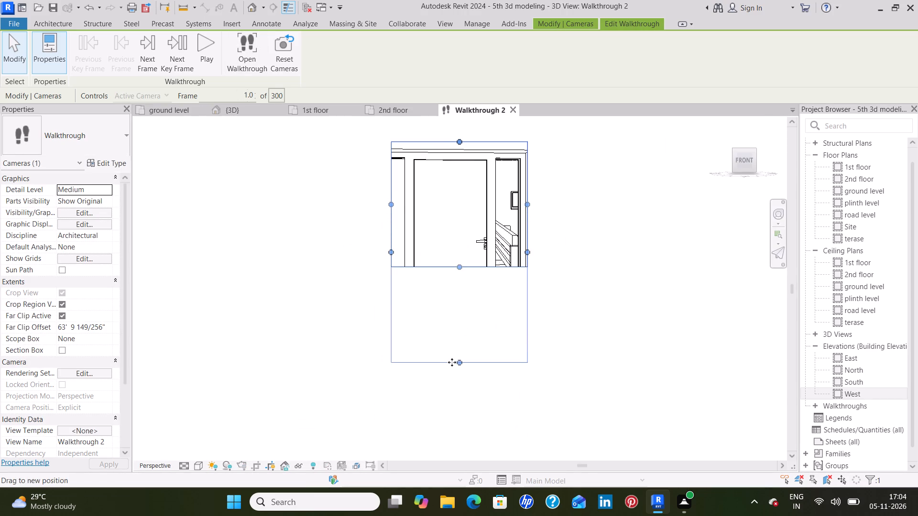
drag(452, 362, 452, 363)
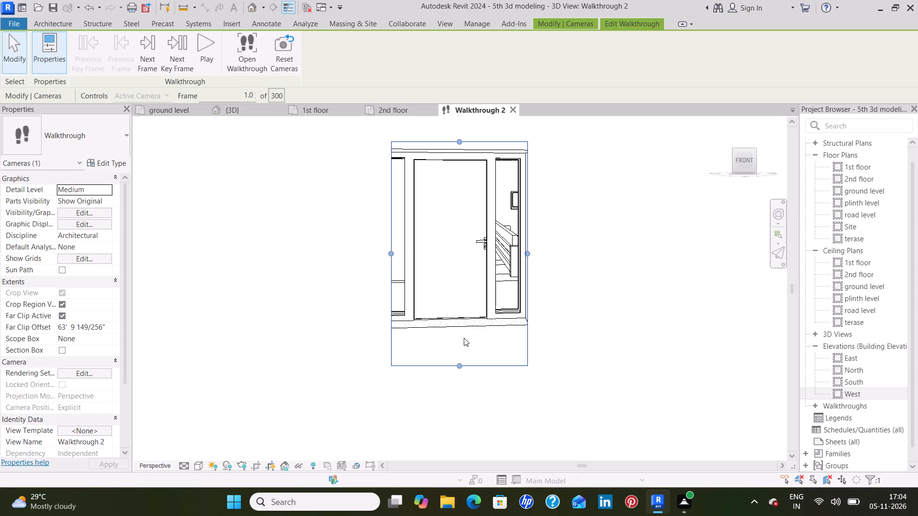
drag(457, 367, 458, 348)
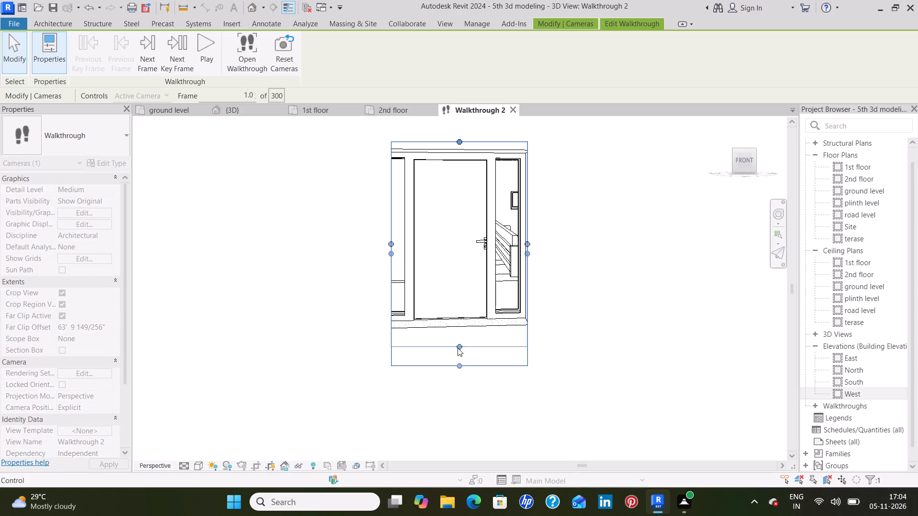
drag(392, 244, 352, 242)
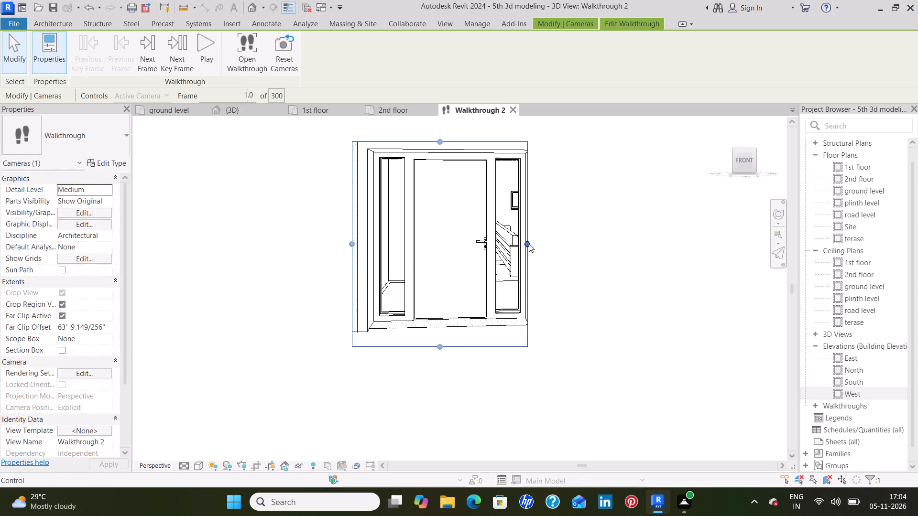
drag(529, 244, 548, 245)
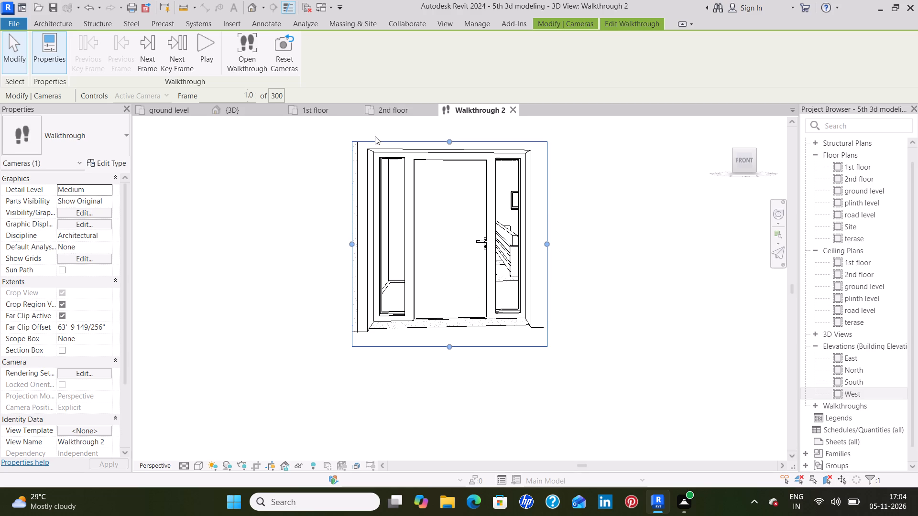
On the ground level plan, move the active camera to the main door key frame and aim its target across the living room seating.
click(172, 111)
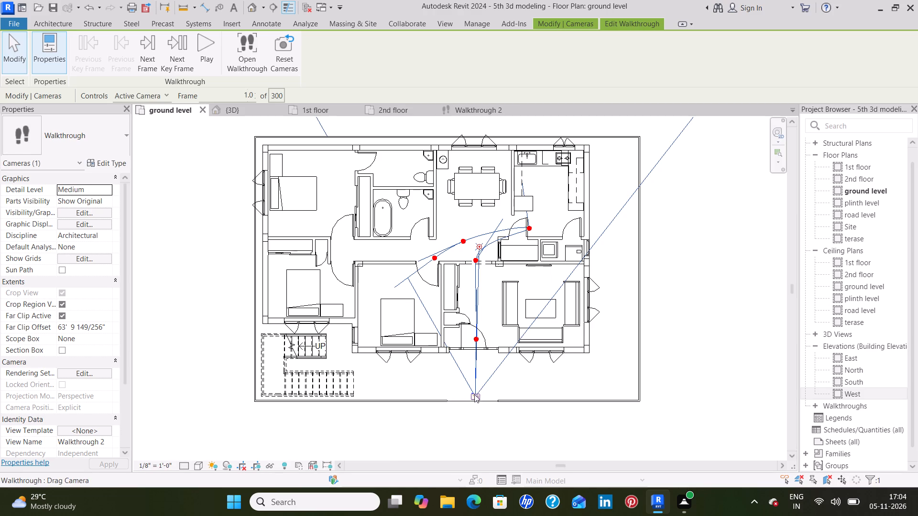
drag(474, 395, 470, 336)
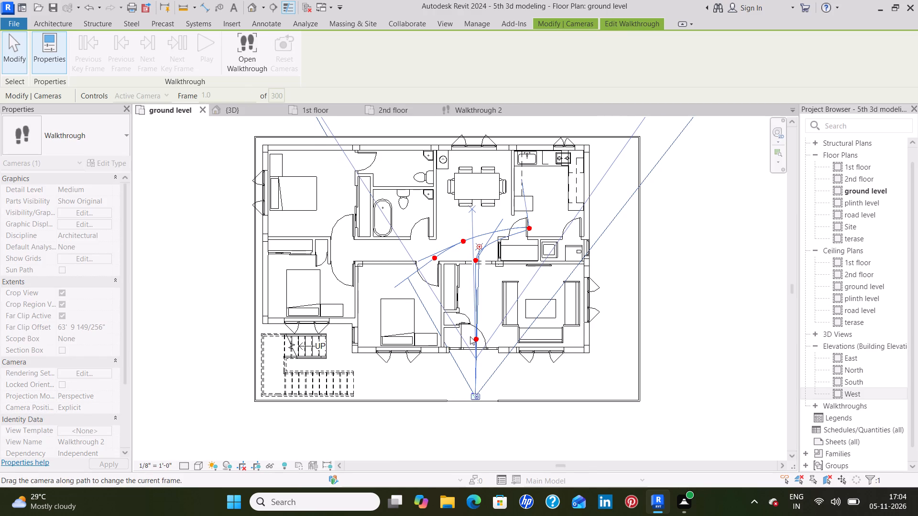
drag(470, 336, 473, 338)
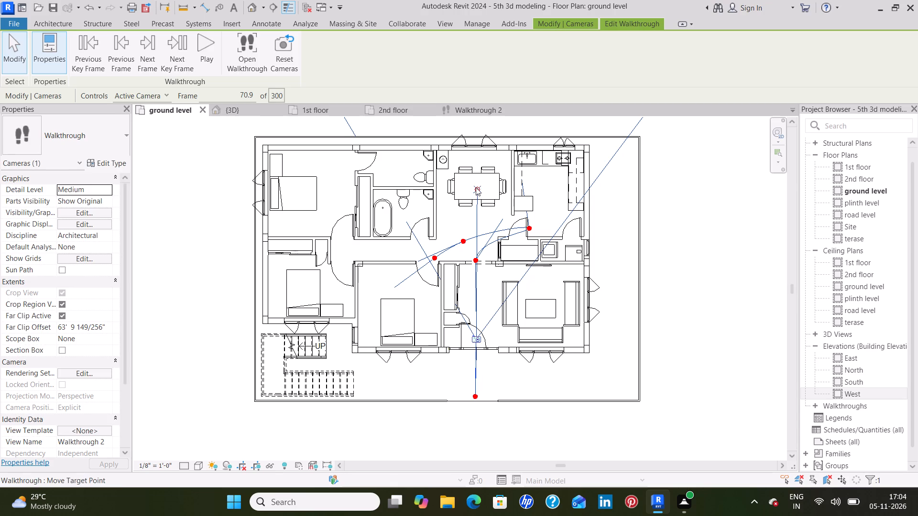
drag(476, 187, 571, 262)
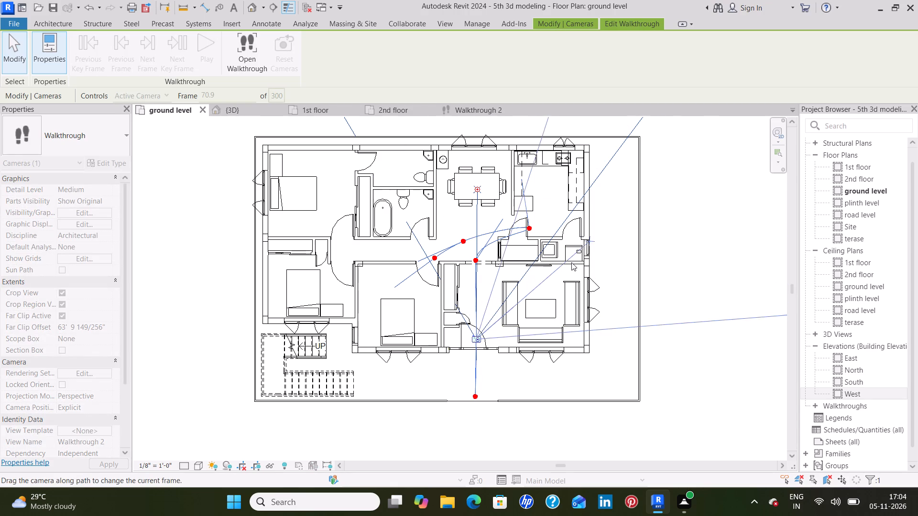
drag(571, 262, 579, 282)
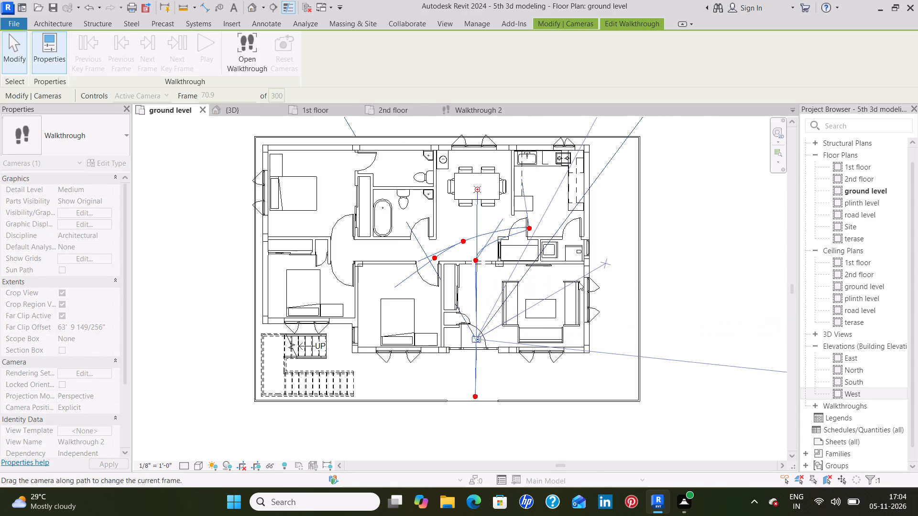
drag(579, 282, 577, 275)
click(577, 275)
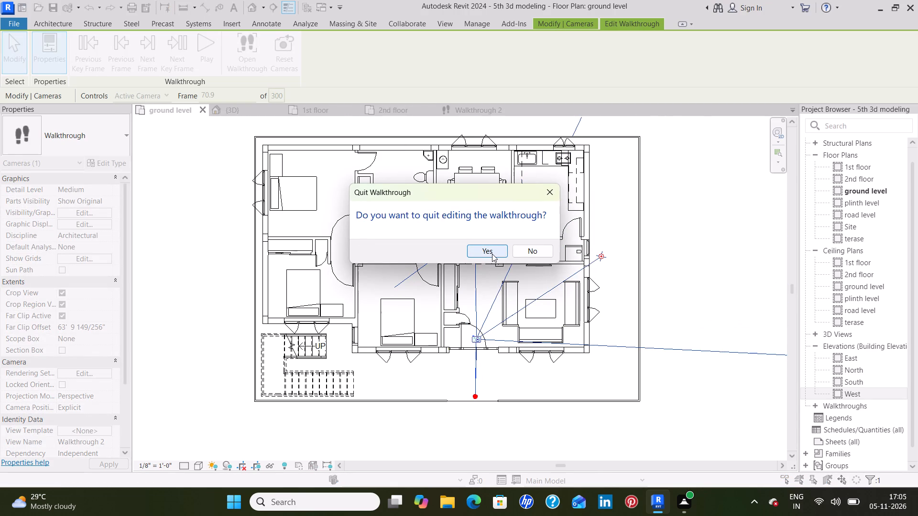
click(530, 247)
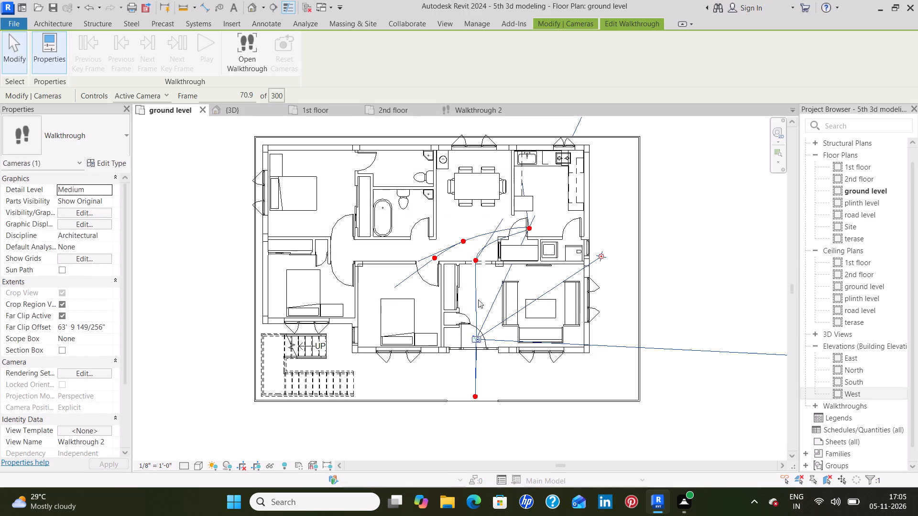
Open the walkthrough view at the main door key frame and enlarge its crop region downward and on the right side.
click(238, 47)
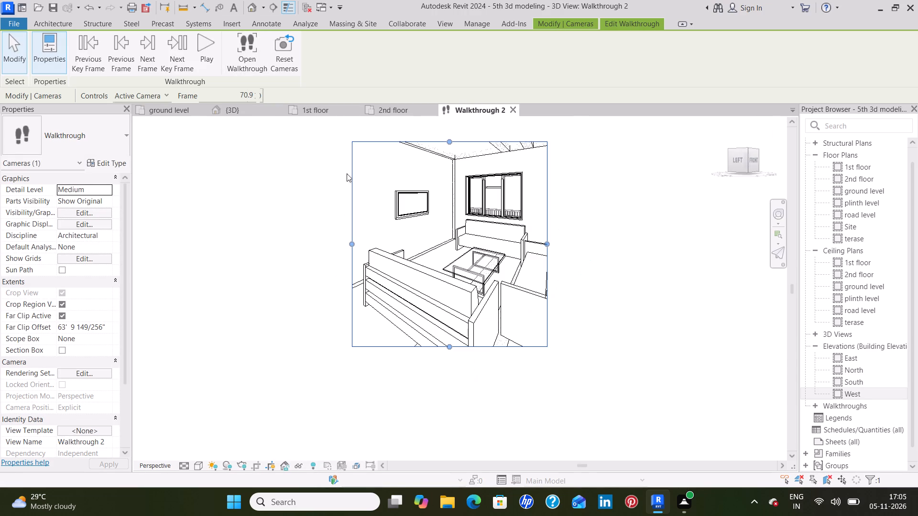
drag(448, 347, 447, 375)
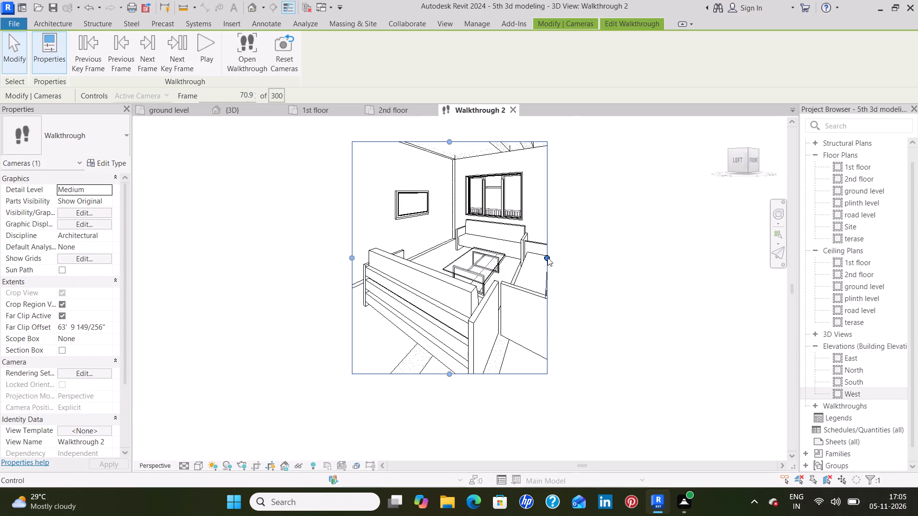
drag(547, 257, 567, 259)
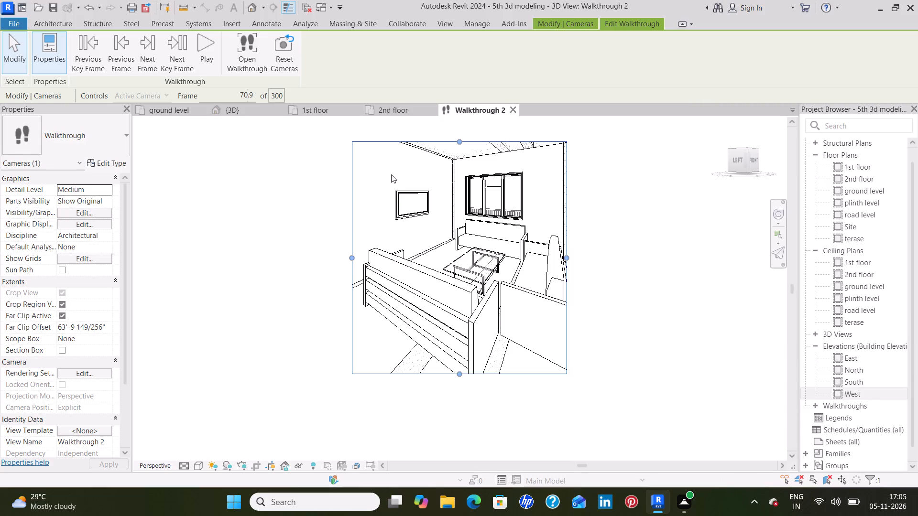
On the ground level plan, move the active camera to the hall opening key frame and aim its target straight through the dining area.
click(182, 110)
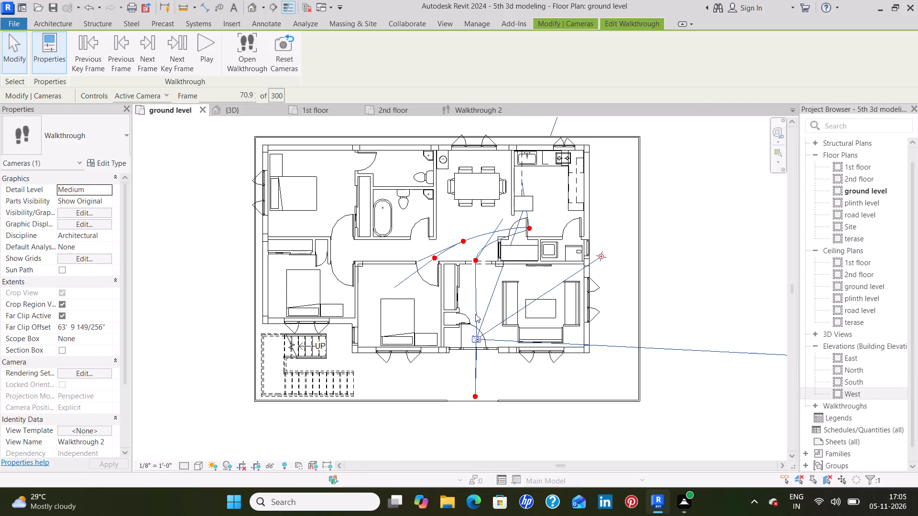
drag(478, 340, 480, 312)
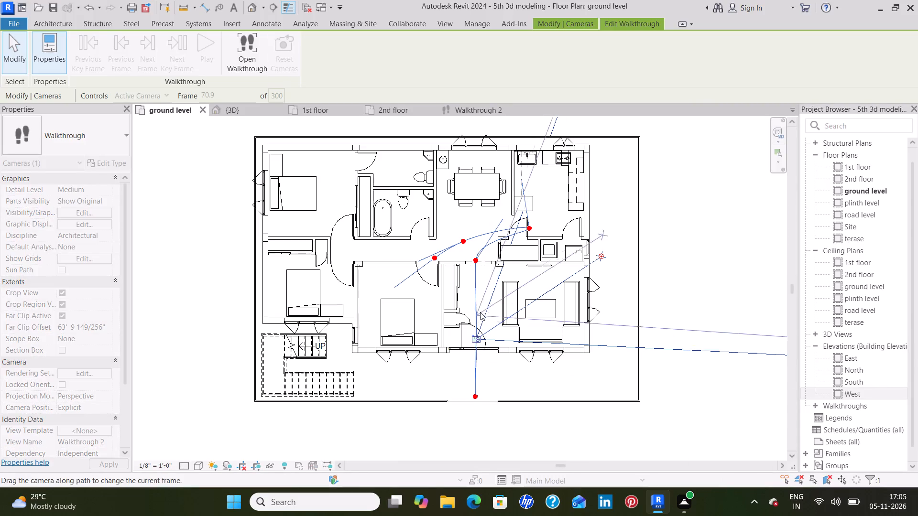
drag(480, 312, 471, 265)
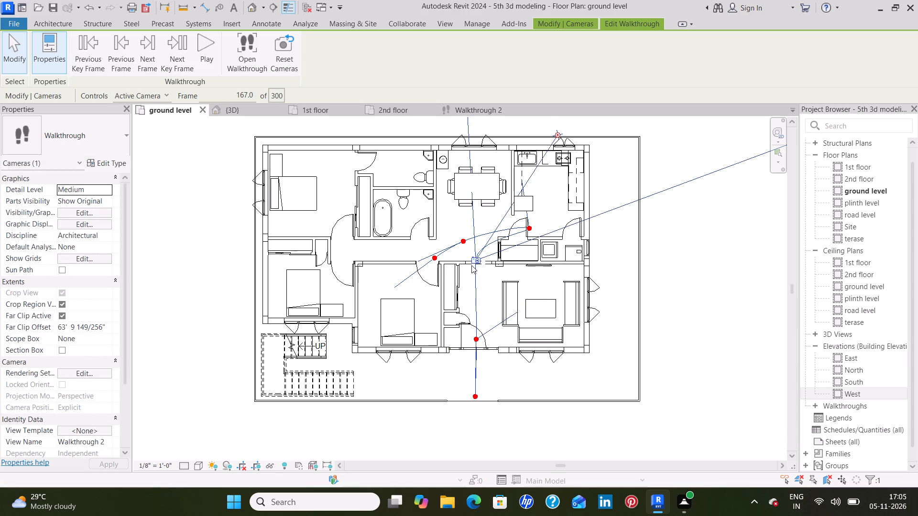
middle_drag(557, 173, 547, 277)
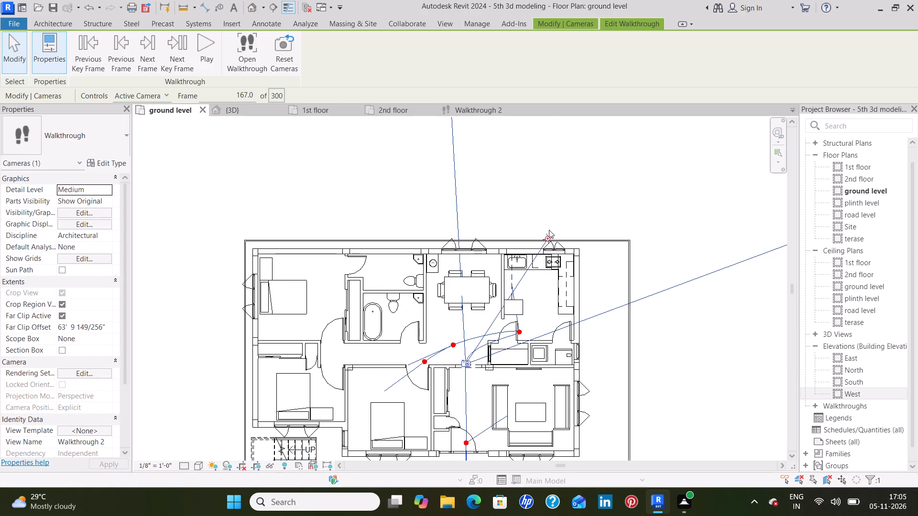
drag(547, 238, 451, 208)
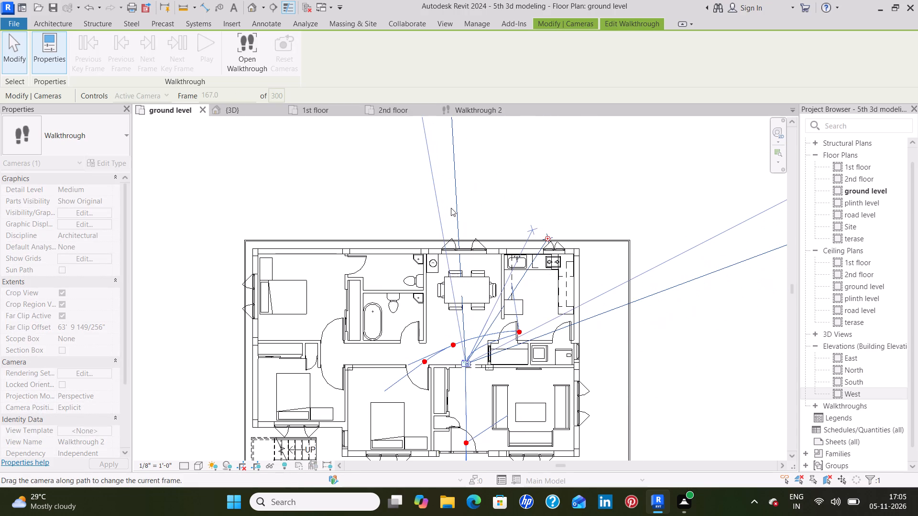
drag(451, 208, 447, 212)
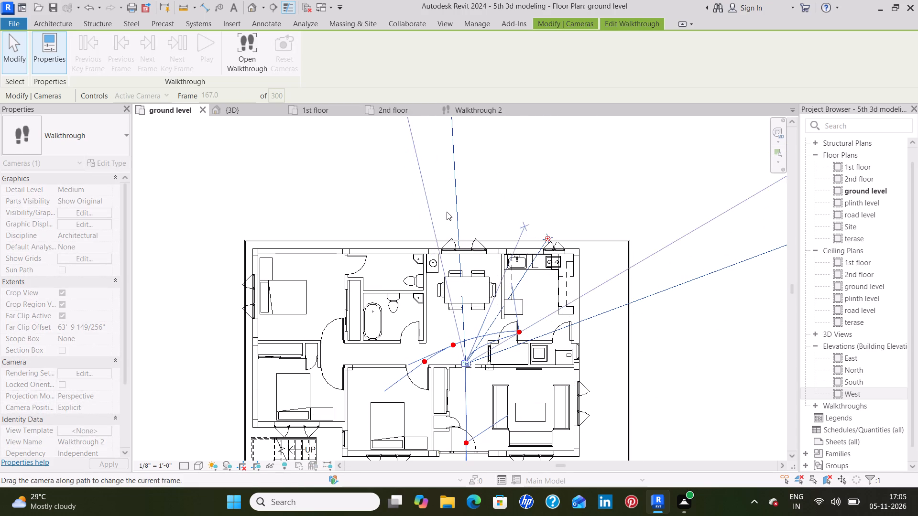
drag(447, 212, 475, 219)
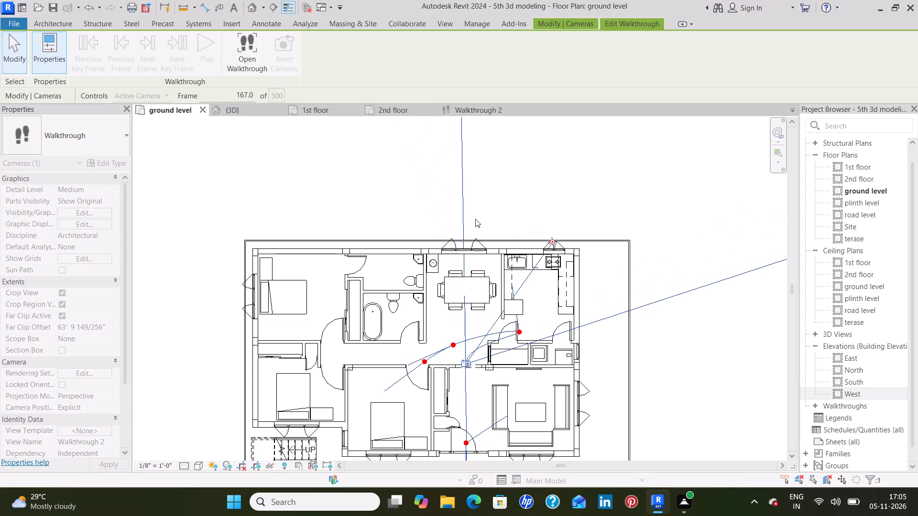
drag(551, 241, 527, 233)
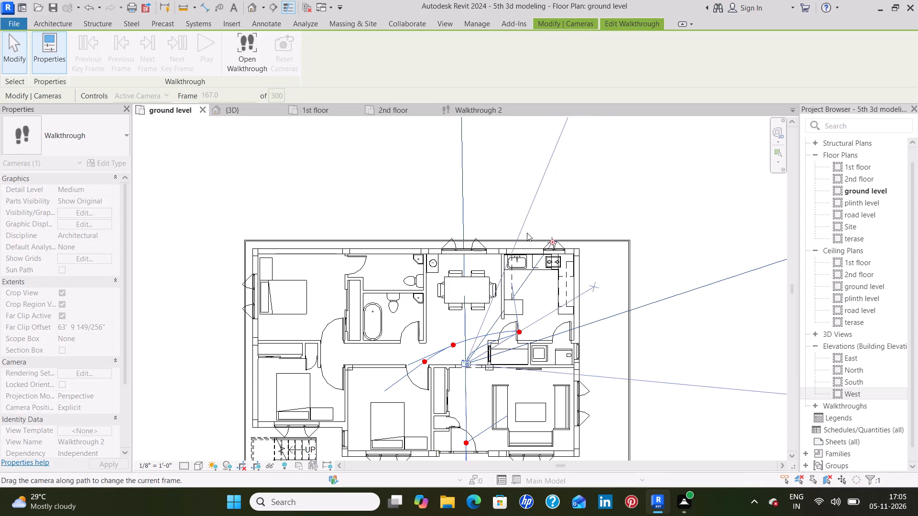
drag(527, 233, 406, 227)
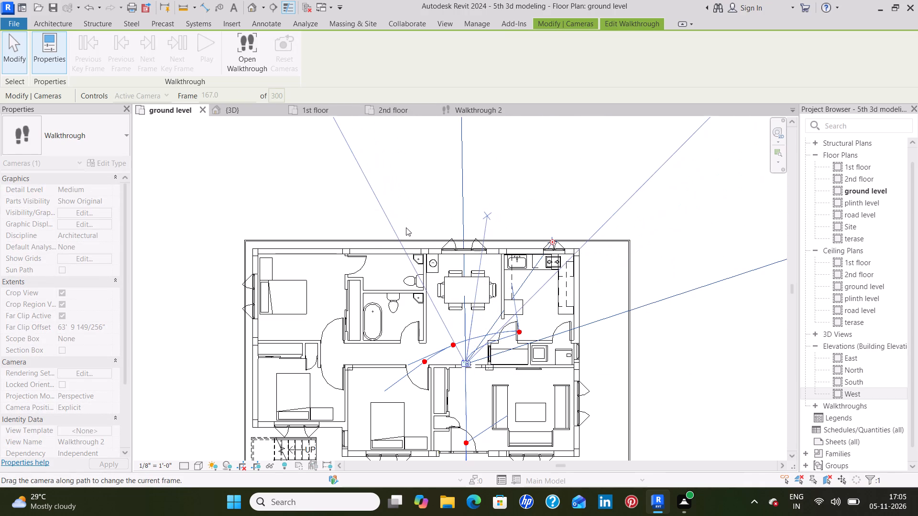
drag(406, 227, 388, 231)
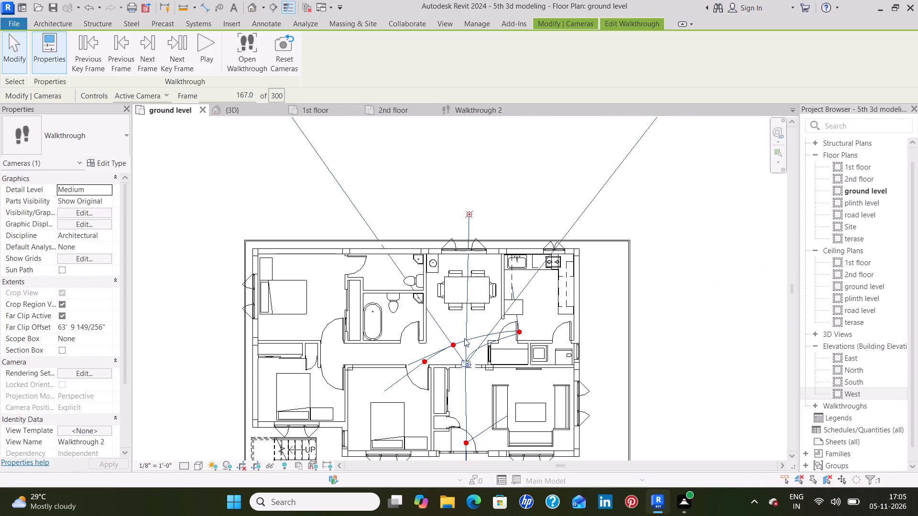
Open the walkthrough view at the hall opening, pull the crop region's left side inward and extend its right side to frame the dining table.
click(245, 54)
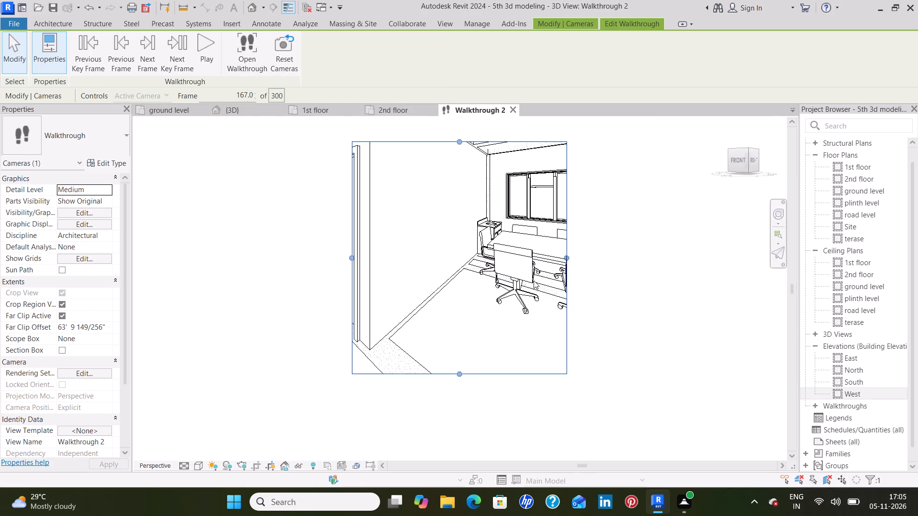
drag(352, 257, 431, 253)
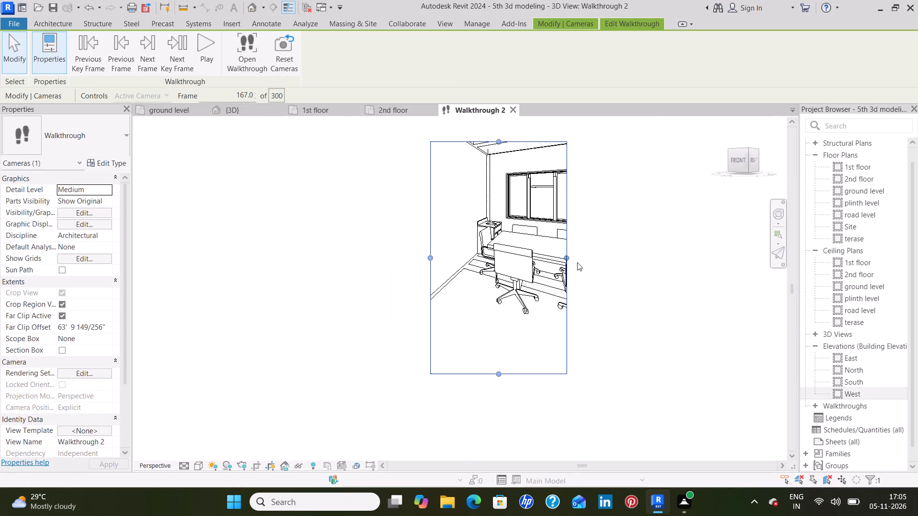
drag(567, 257, 628, 265)
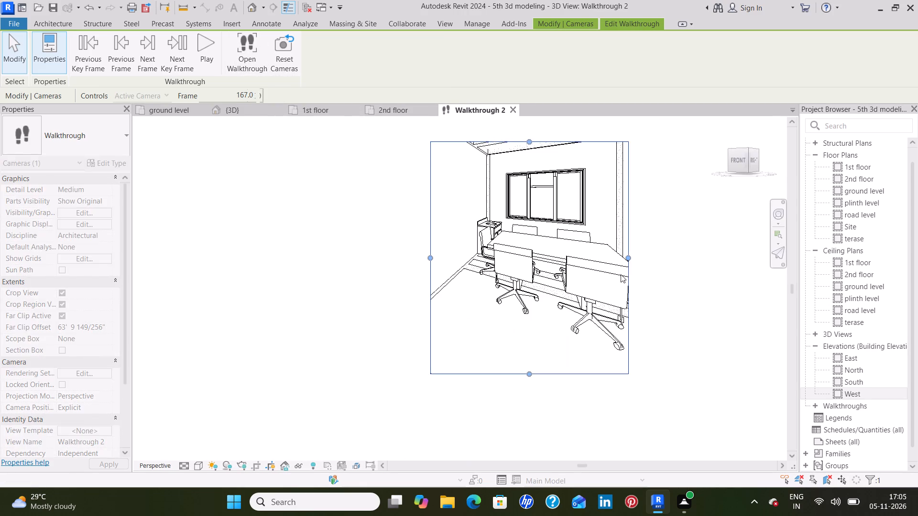
drag(626, 257, 651, 260)
drag(655, 257, 675, 257)
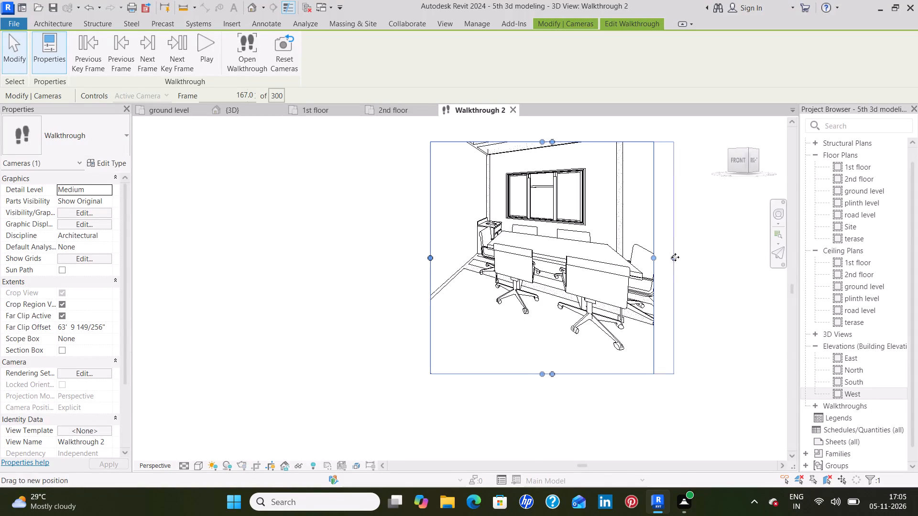
drag(675, 257, 677, 257)
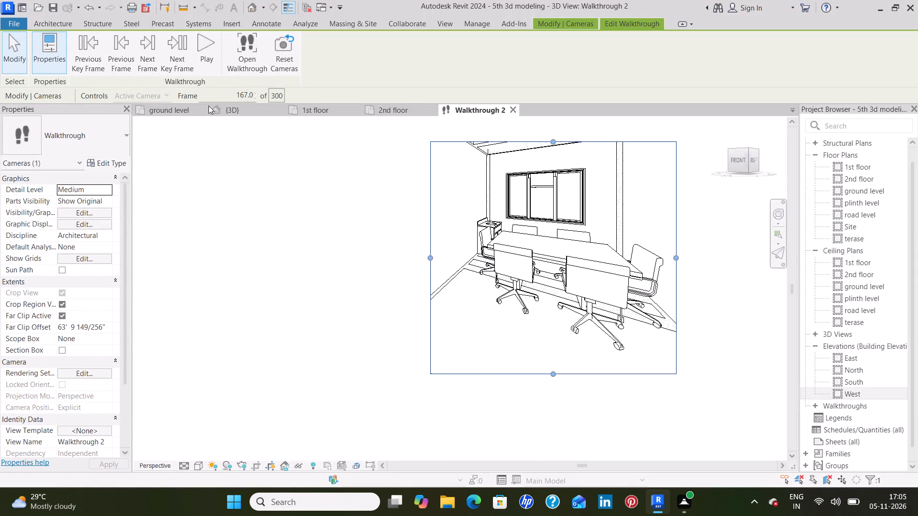
On the ground level plan, move the active camera to the kitchen door key frame and aim its target diagonally across the kitchen counters.
click(169, 106)
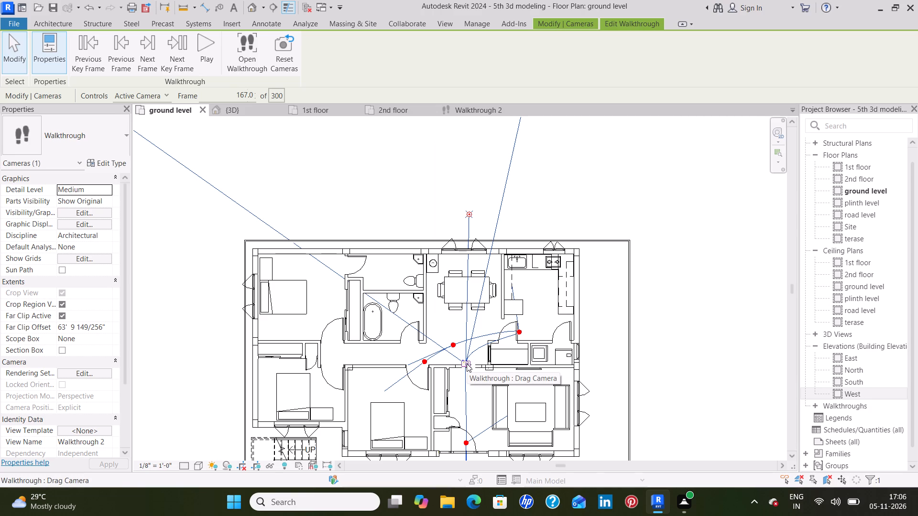
drag(467, 364, 517, 340)
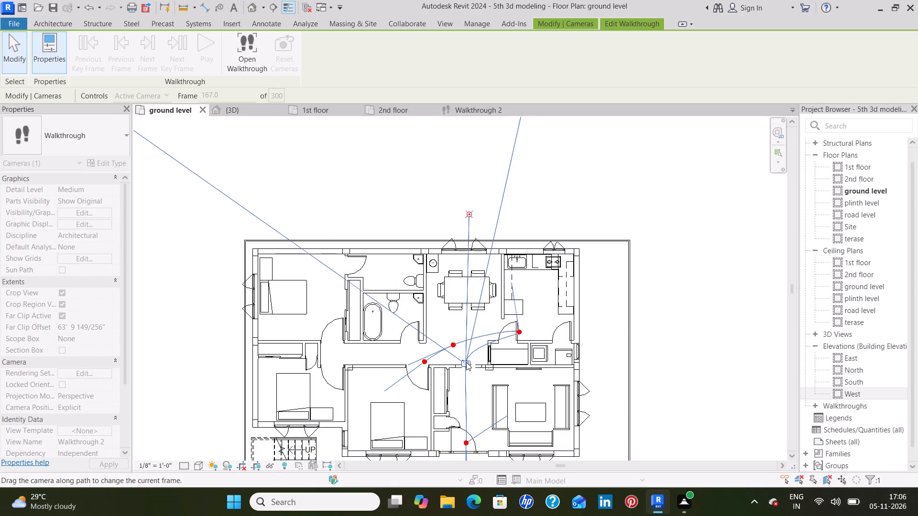
drag(466, 362, 529, 332)
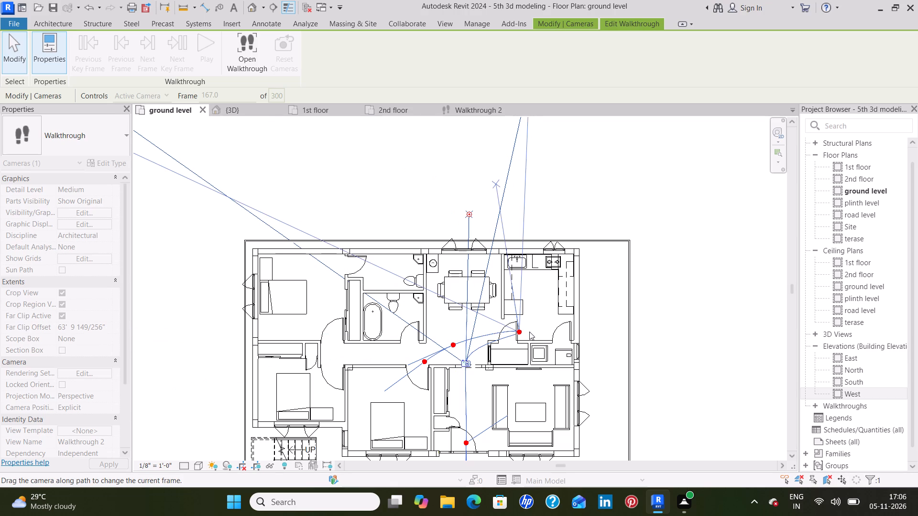
drag(529, 332, 532, 333)
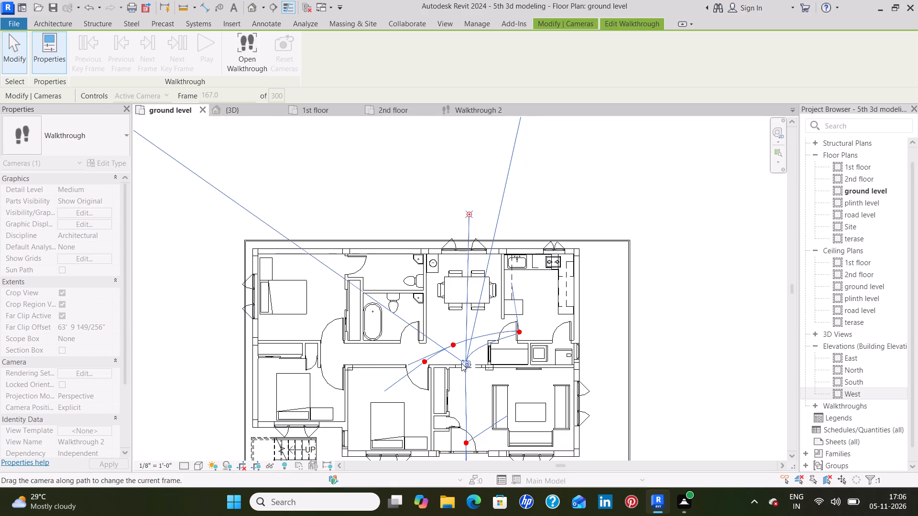
middle_drag(465, 363, 490, 301)
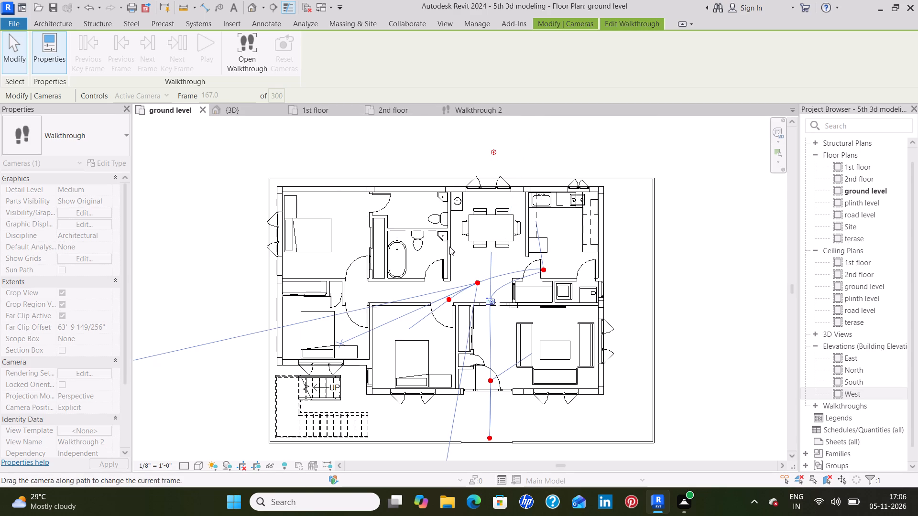
drag(490, 300, 509, 271)
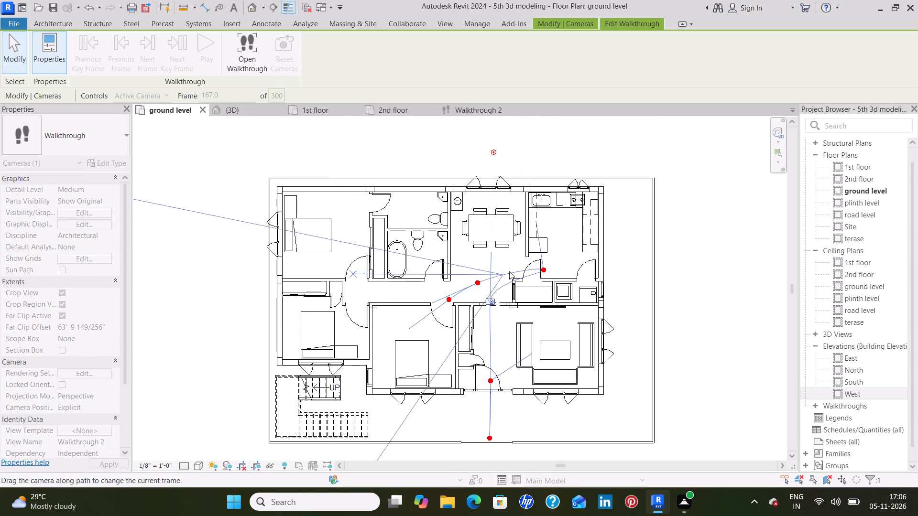
drag(509, 271, 544, 270)
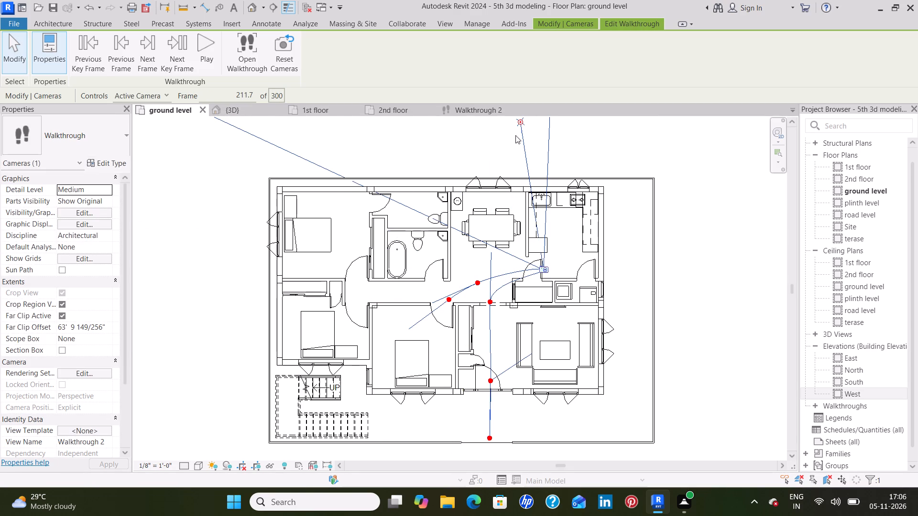
drag(520, 123, 614, 167)
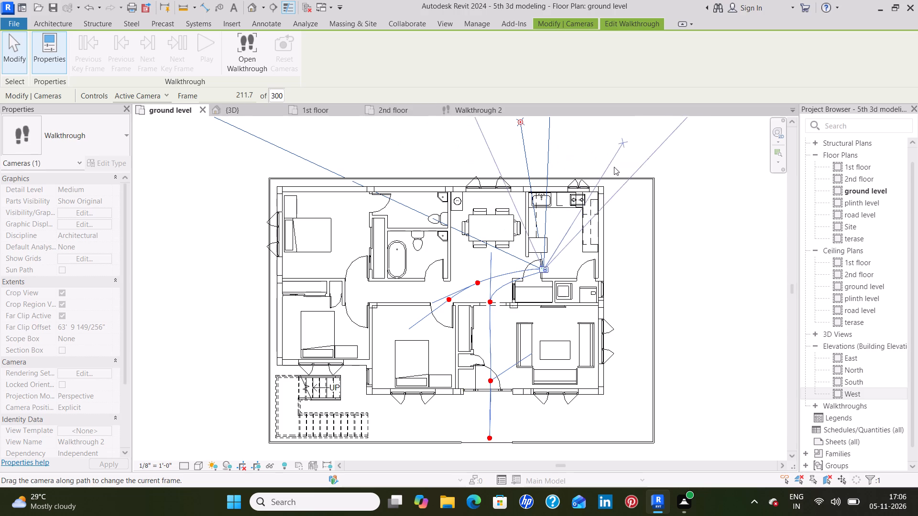
drag(614, 167, 634, 214)
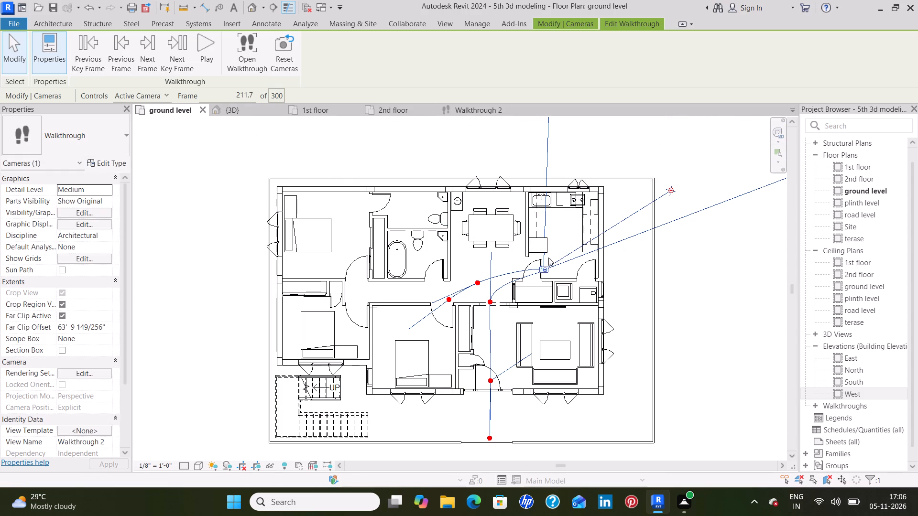
drag(672, 190, 652, 161)
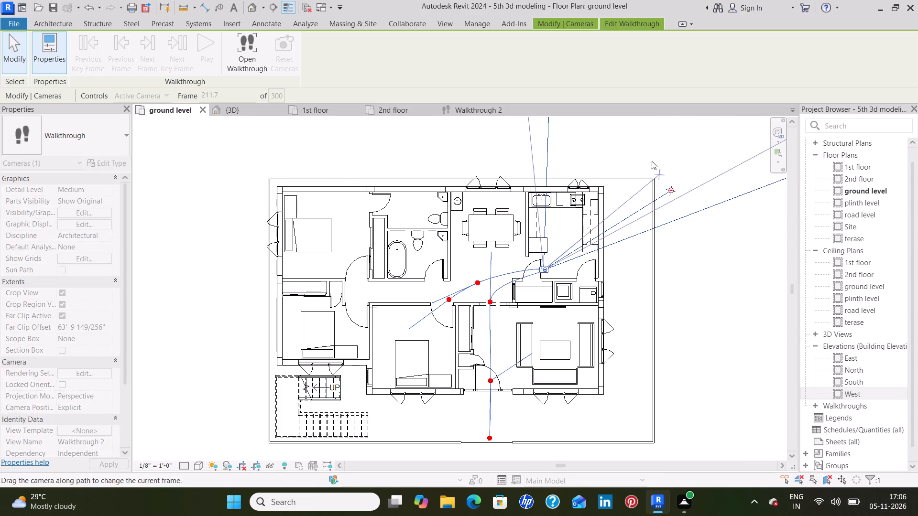
drag(652, 161, 618, 139)
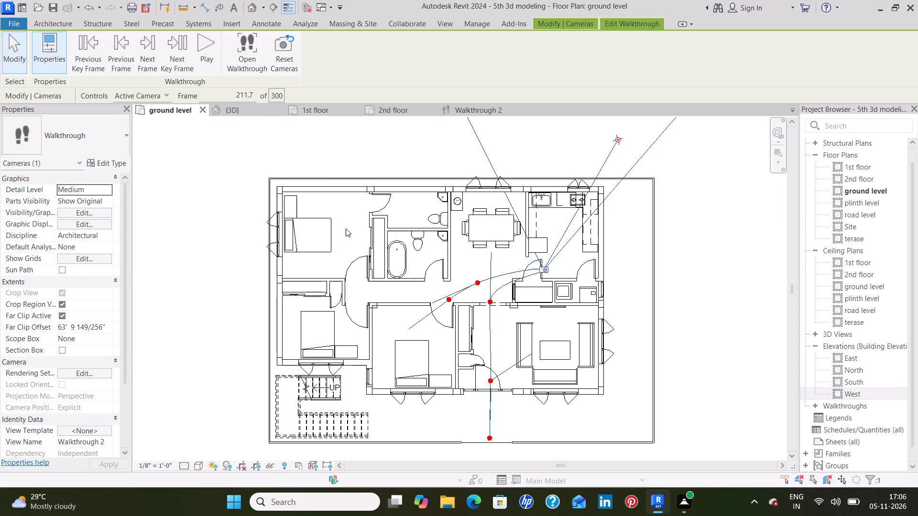
Open the walkthrough view at the kitchen key frame, extend the crop region's left side outward and pull its right side in around the cabinets.
click(250, 56)
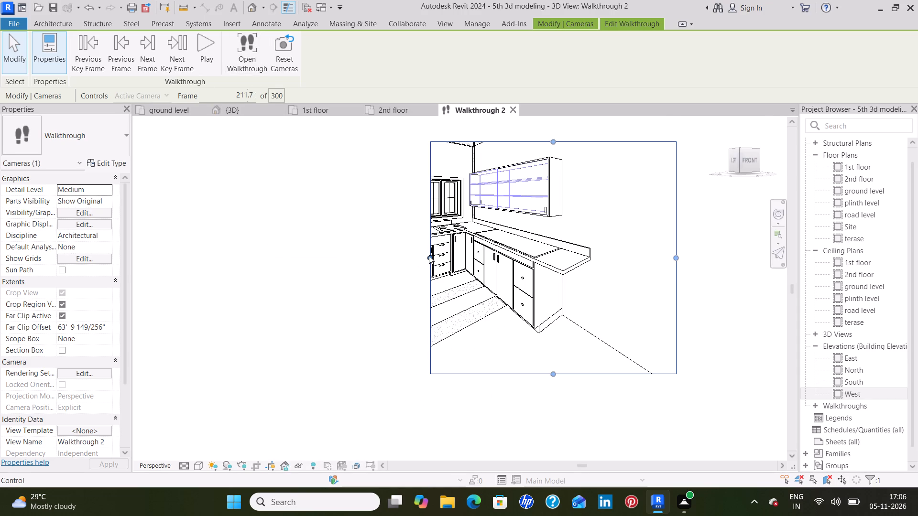
drag(429, 256, 351, 247)
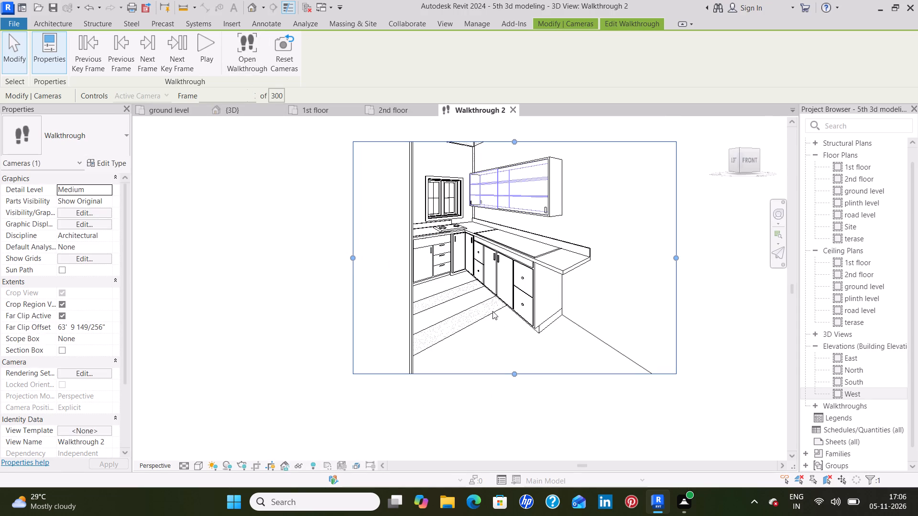
drag(675, 257, 675, 257)
drag(675, 257, 618, 243)
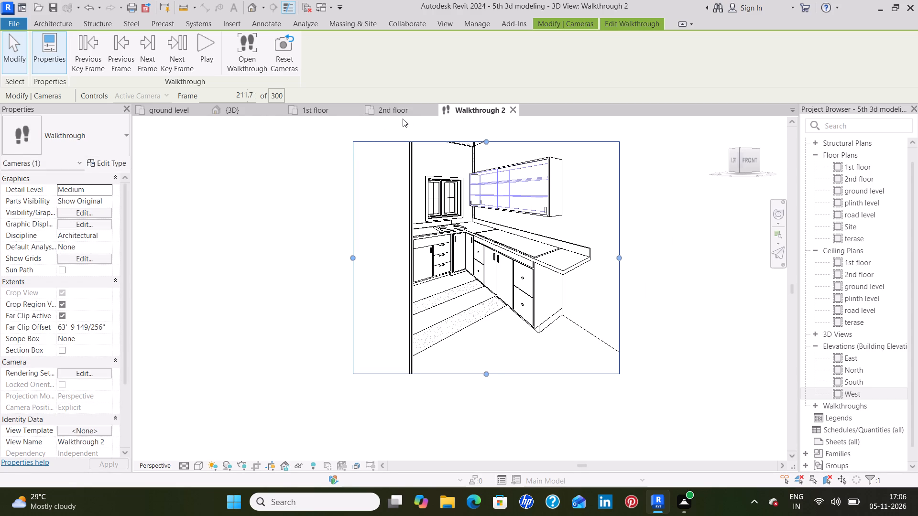
On the ground level plan, move the active camera to the corridor key frame below the dining area and aim its target along the corridor.
click(164, 112)
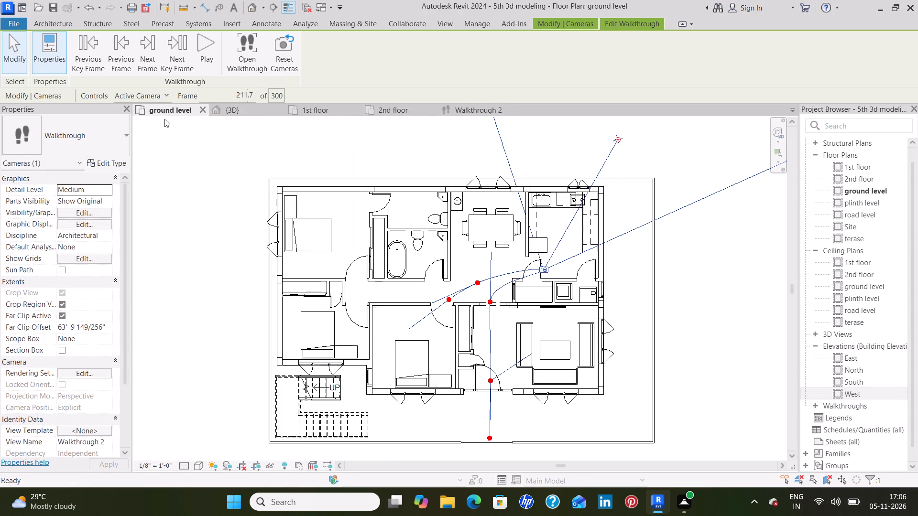
drag(546, 268, 478, 281)
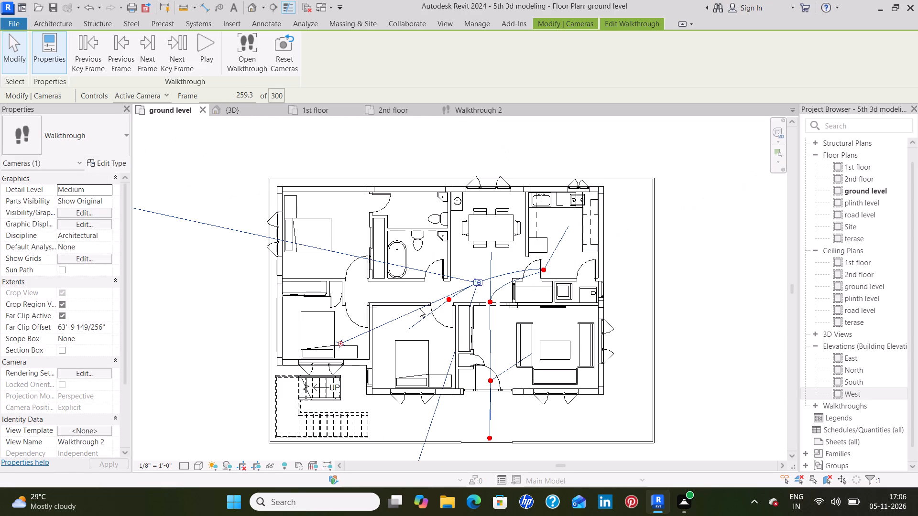
drag(339, 343, 330, 292)
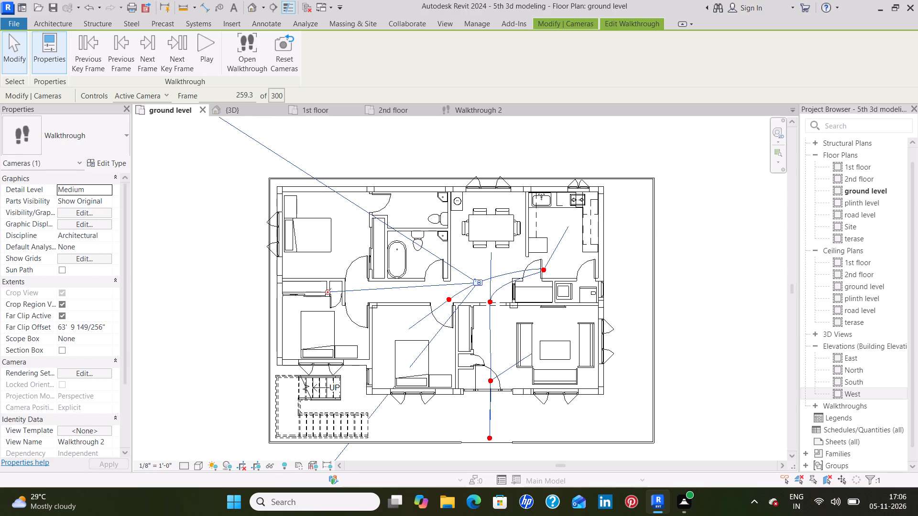
Open the walkthrough view at the corridor key frame, narrow the crop region's right side, extend it downward and slightly widen its left side.
click(253, 60)
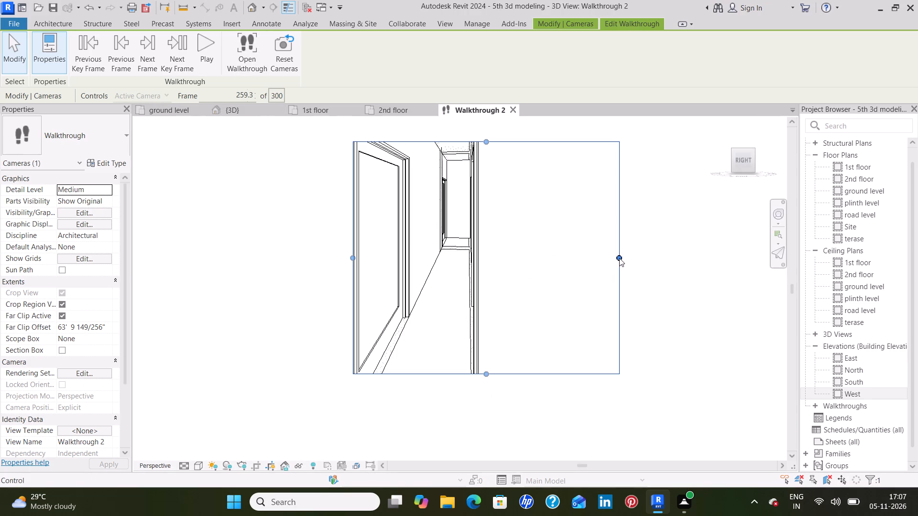
drag(619, 258, 510, 253)
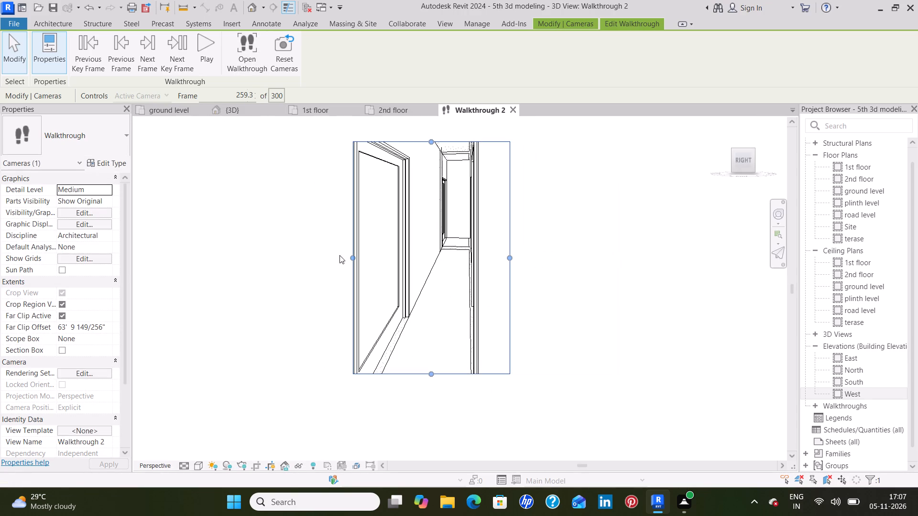
drag(352, 258, 304, 266)
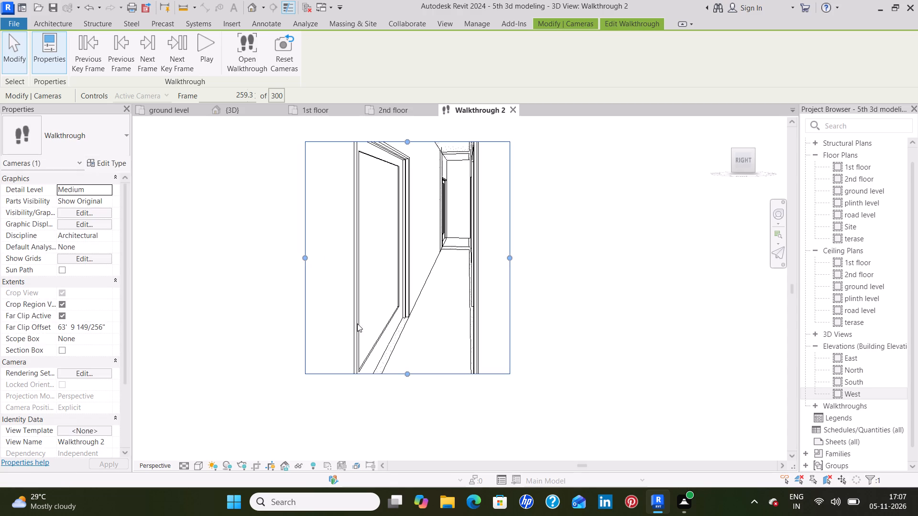
drag(405, 374, 412, 421)
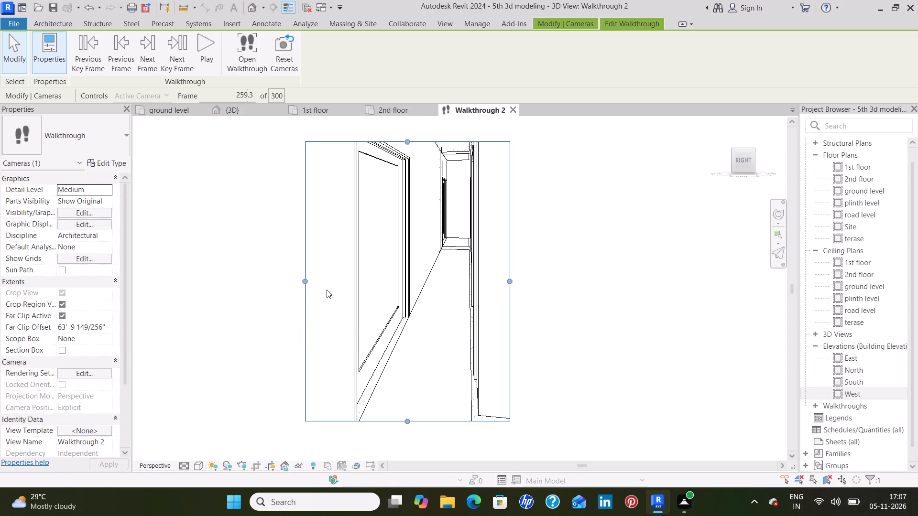
drag(306, 279, 337, 272)
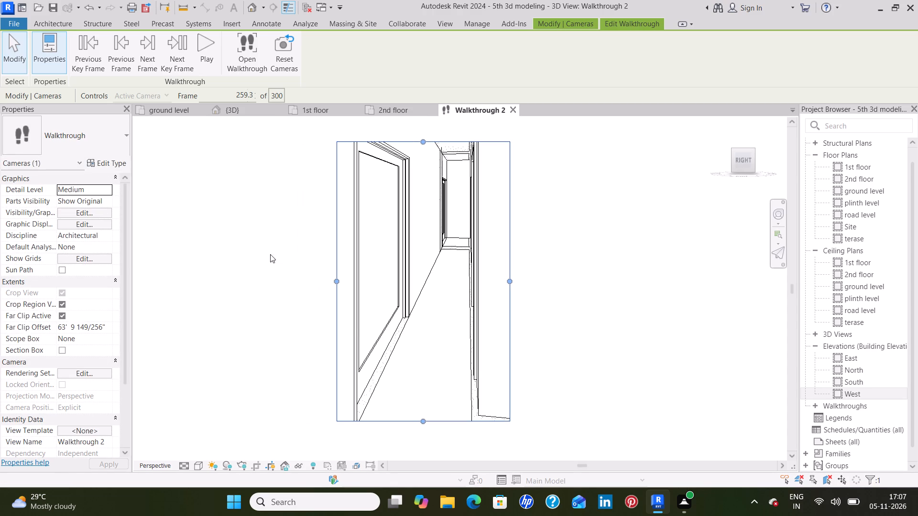
On the ground level plan, move the active camera to the last key frame at the middle bedroom door and aim its target across the bed.
click(182, 110)
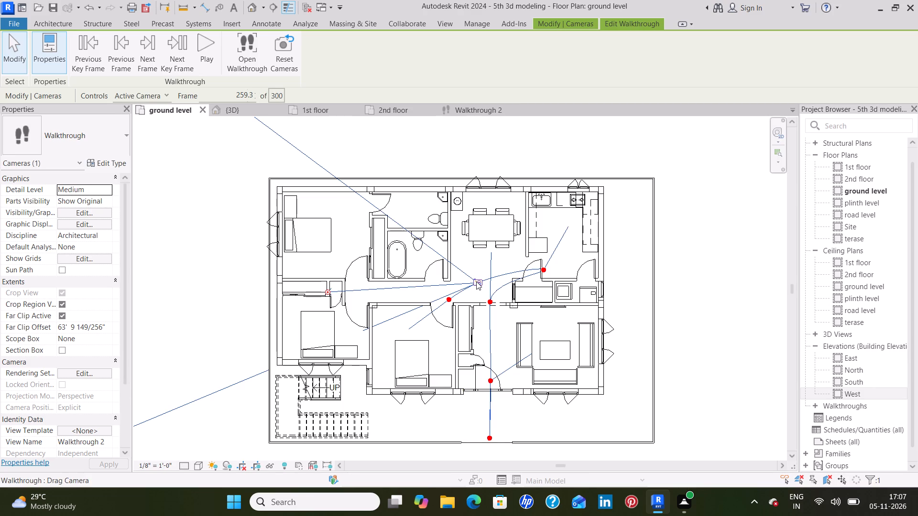
drag(476, 281, 448, 299)
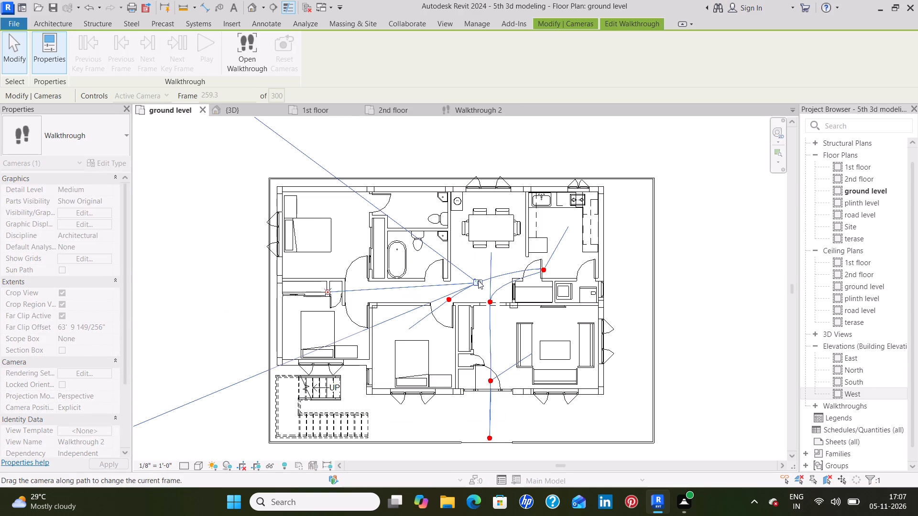
drag(478, 280, 450, 301)
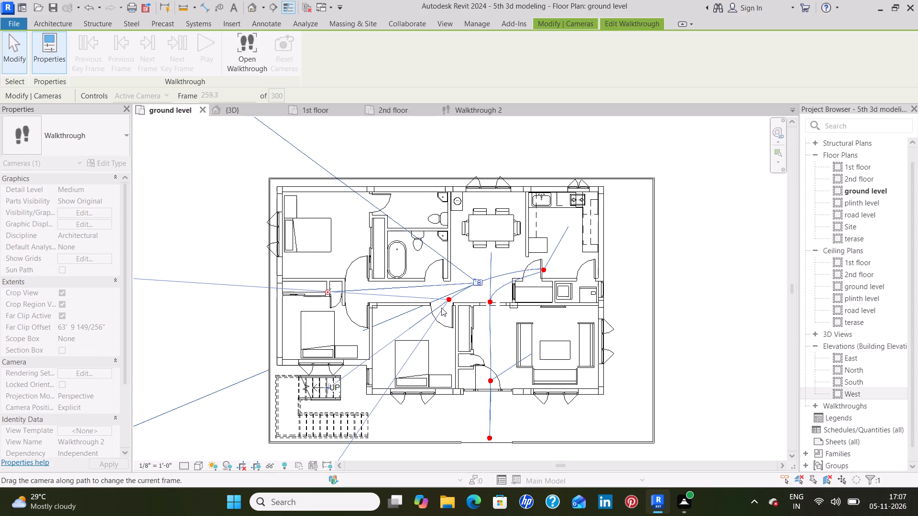
click(447, 301)
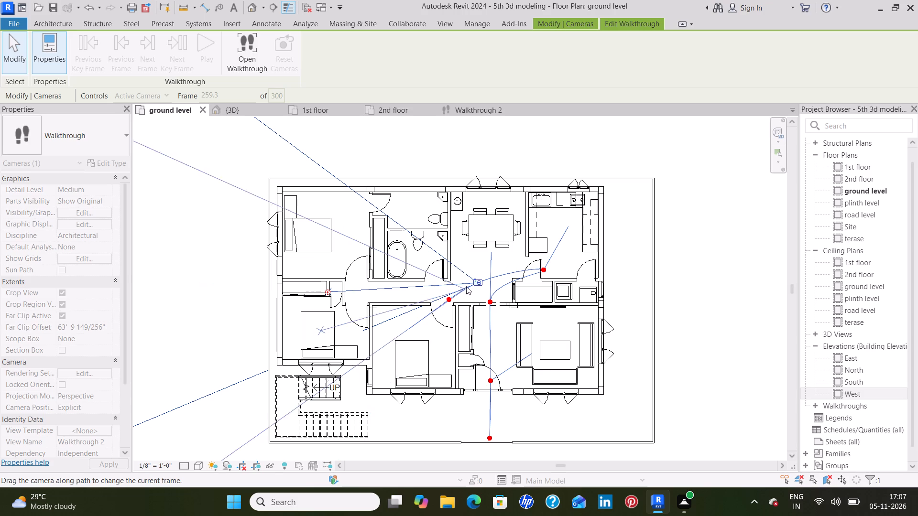
drag(479, 281, 452, 299)
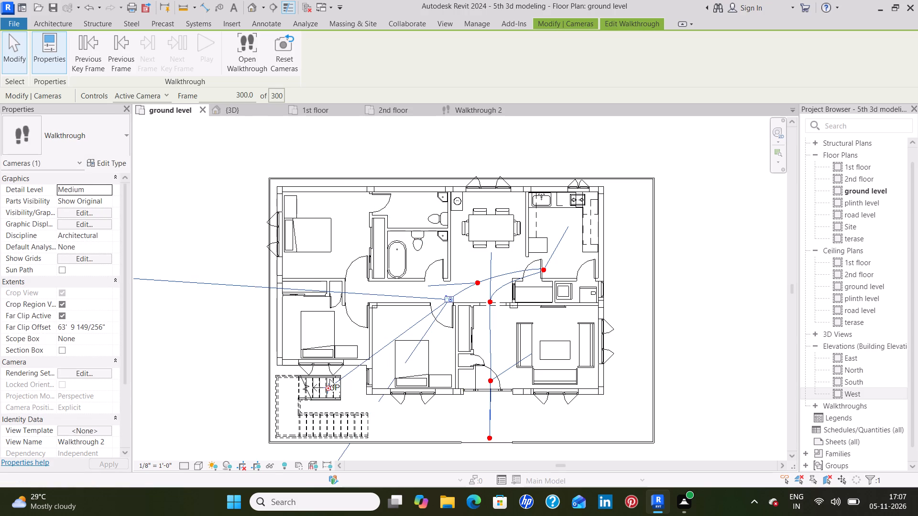
drag(326, 387, 416, 403)
click(416, 403)
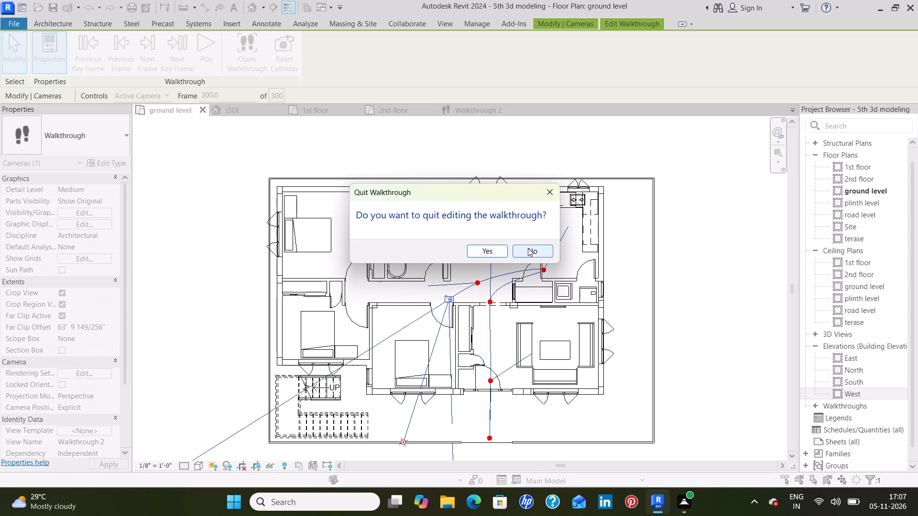
click(528, 248)
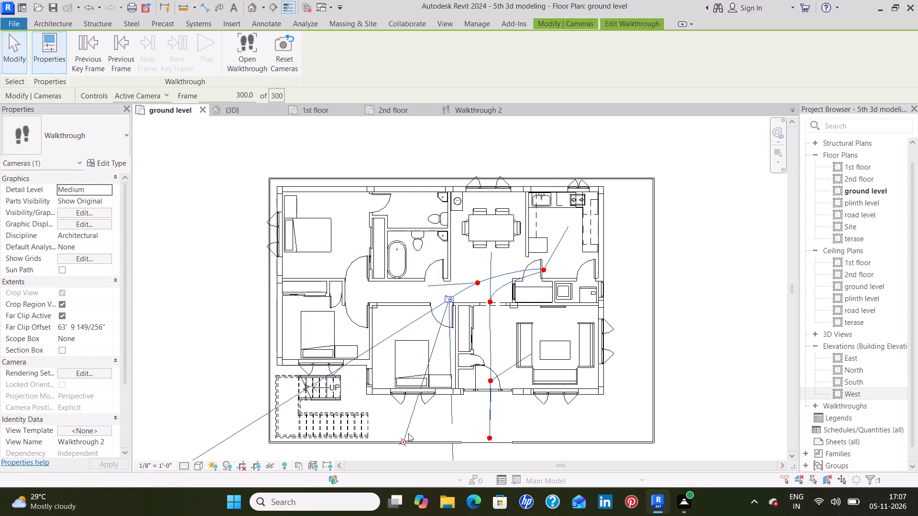
click(402, 443)
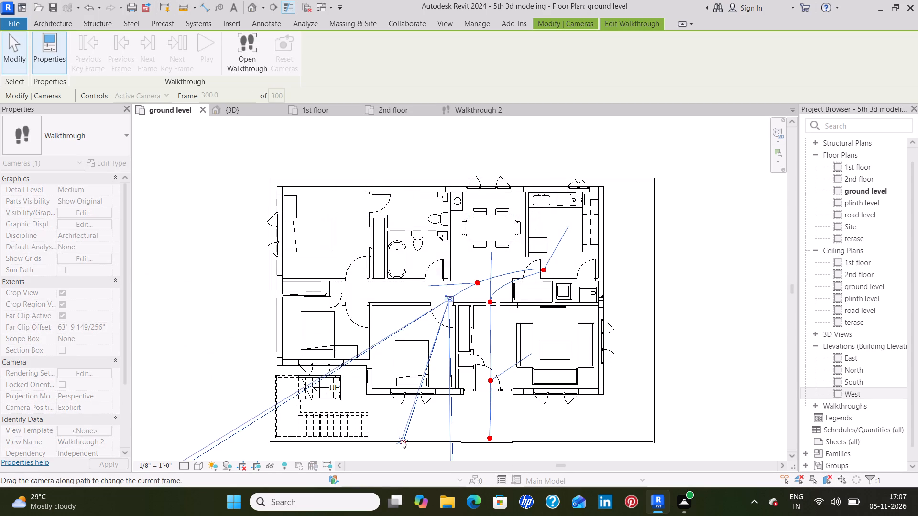
Open the walkthrough view at the last key frame and extend the crop region outward on all four sides.
click(254, 49)
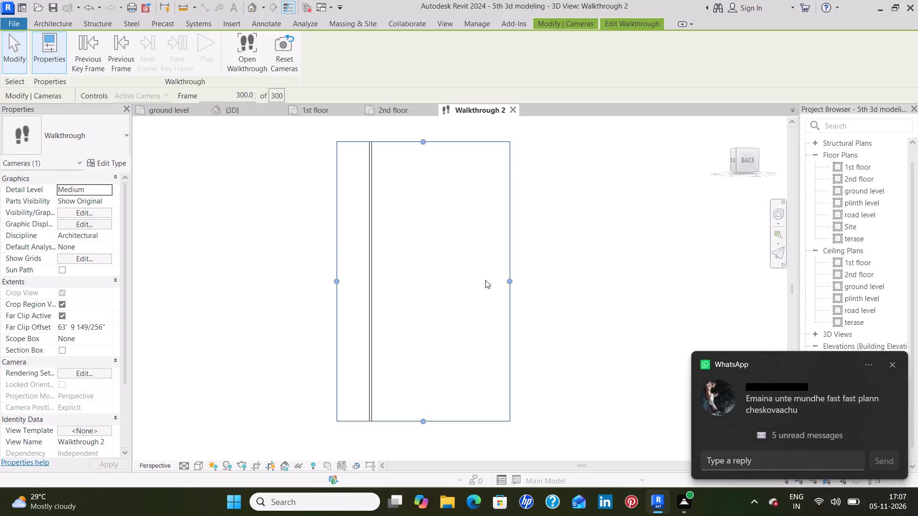
drag(508, 281, 564, 279)
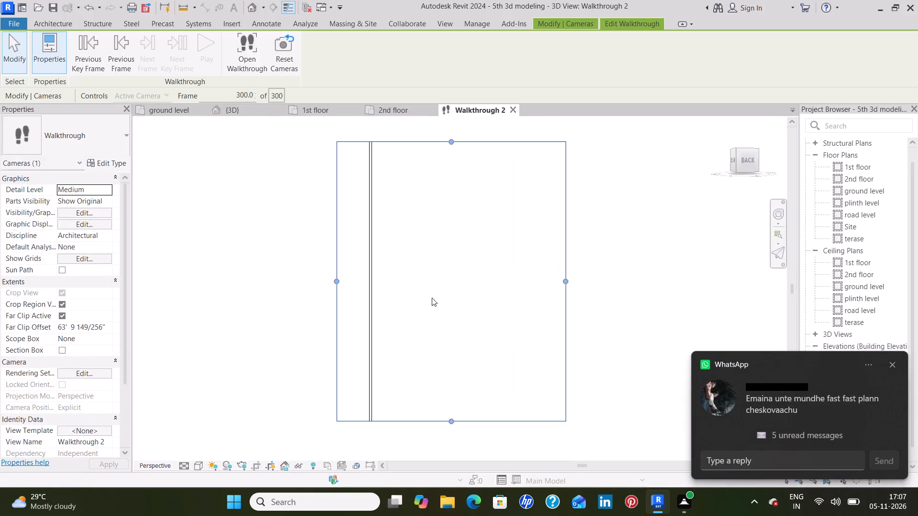
drag(339, 282, 180, 279)
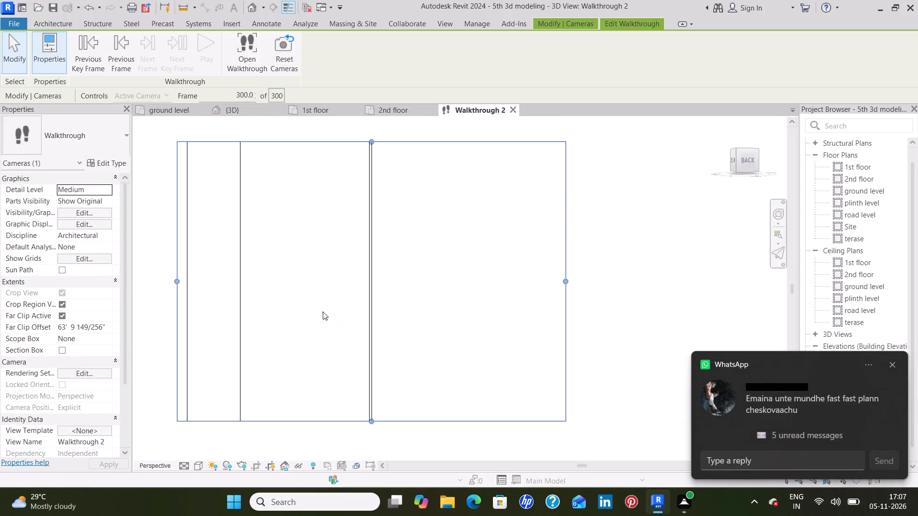
scroll(344, 321, down, 5)
drag(357, 224, 357, 215)
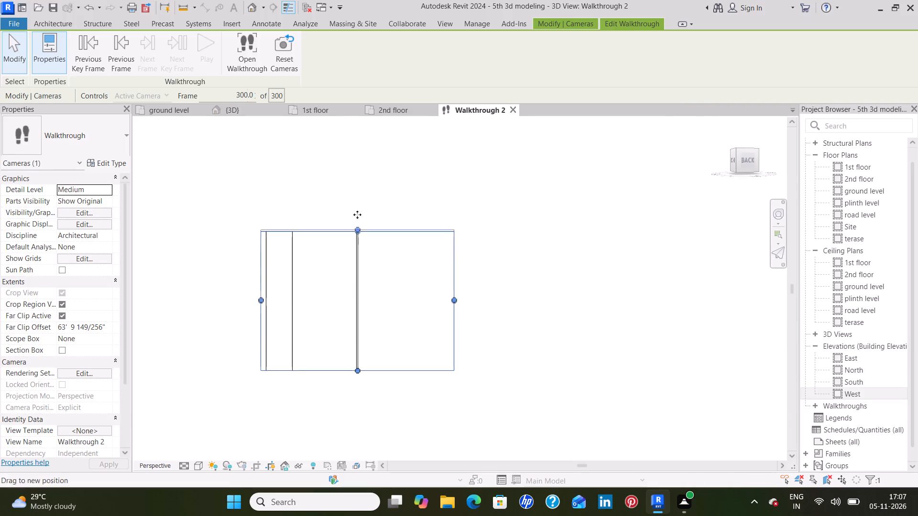
drag(357, 215, 365, 150)
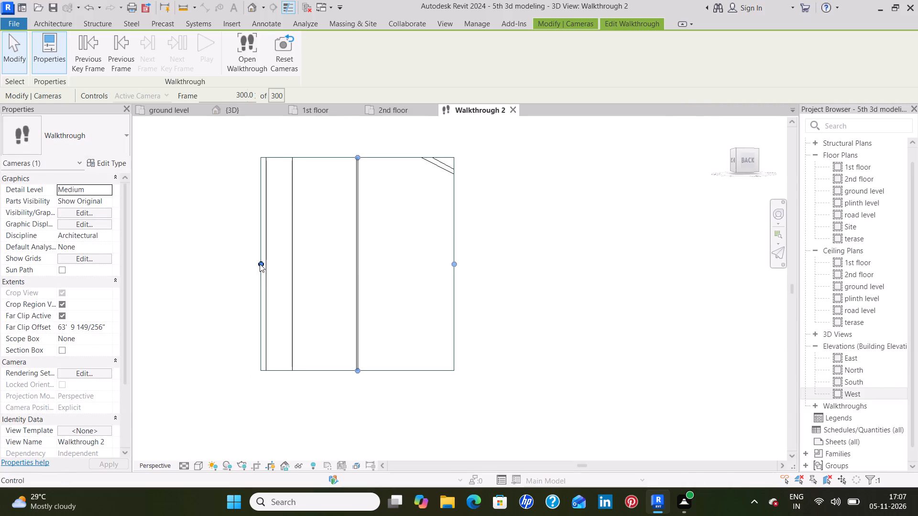
drag(260, 264, 210, 286)
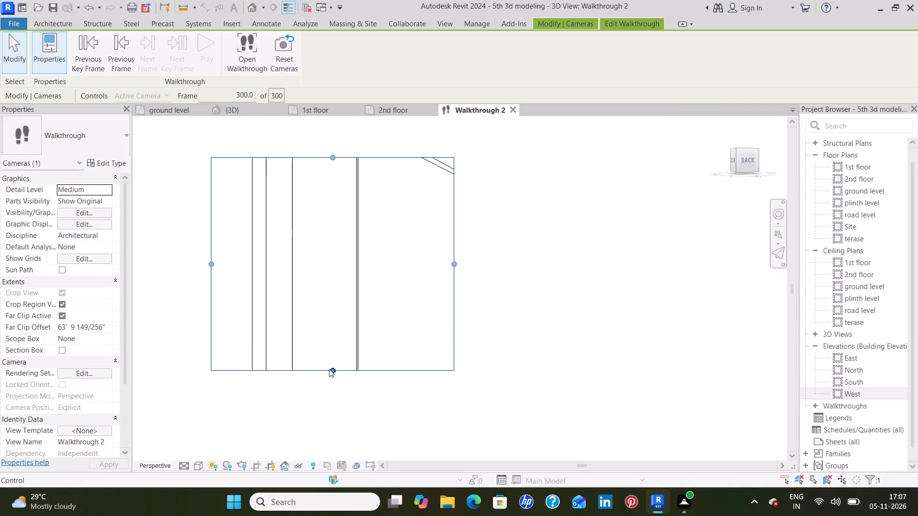
drag(331, 369, 337, 439)
scroll(377, 378, down, 4)
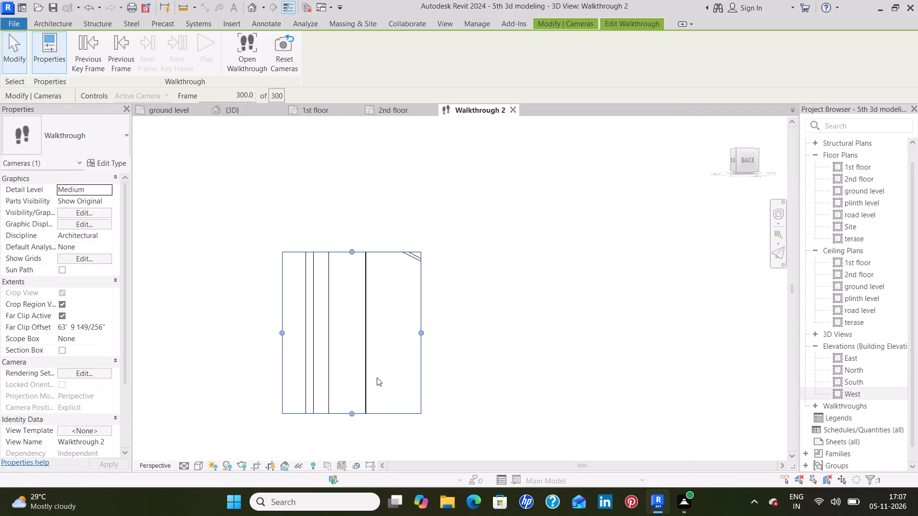
middle_drag(360, 354, 457, 280)
drag(381, 258, 377, 258)
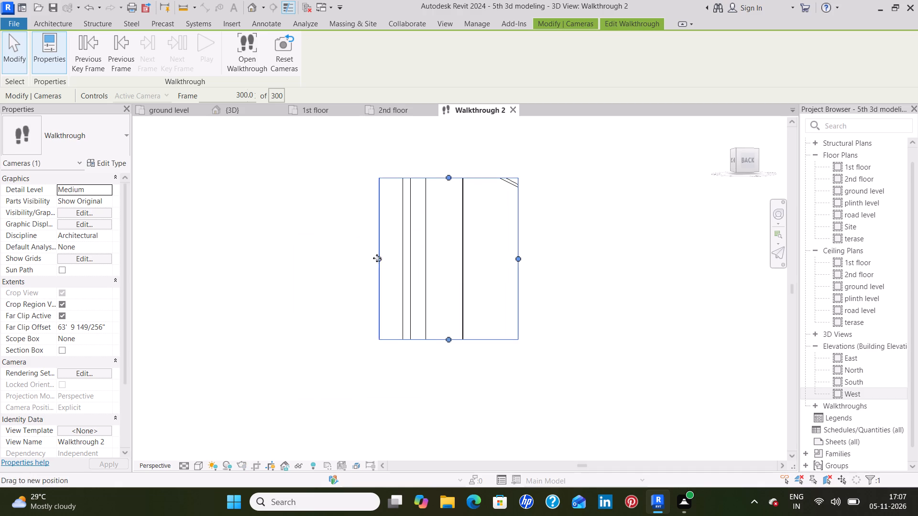
drag(377, 258, 237, 264)
drag(377, 340, 378, 434)
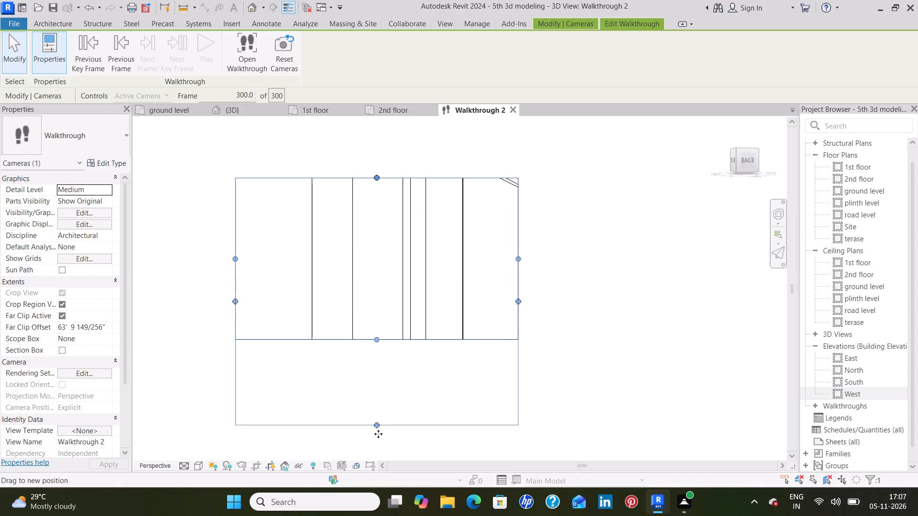
drag(378, 434, 376, 447)
scroll(396, 357, down, 1)
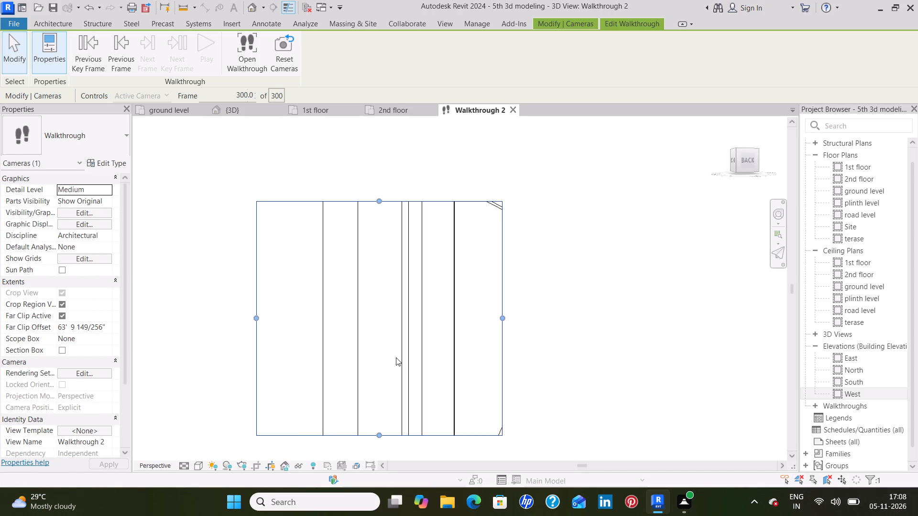
Spin the walkthrough camera view until the middle bedroom's window wall, bedside table and bed come into the crop region.
middle_drag(396, 357, 397, 336)
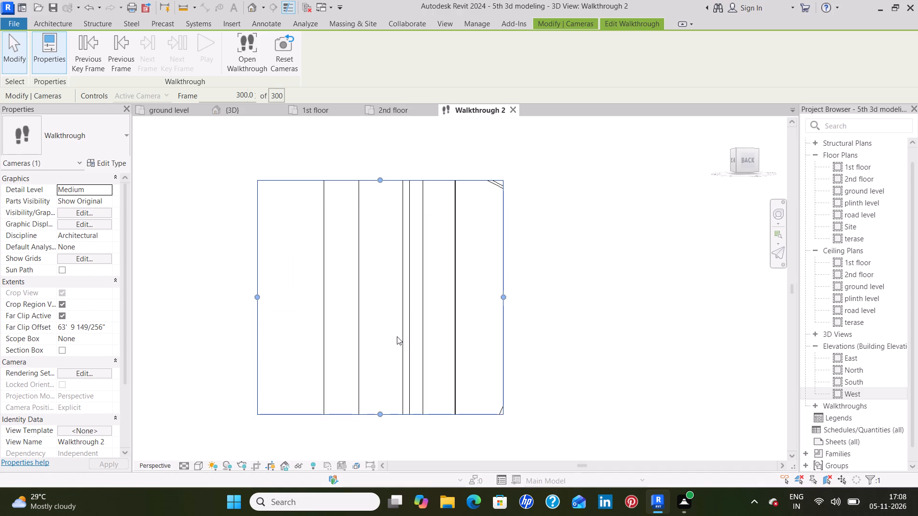
shift+middle_drag(397, 336, 404, 331)
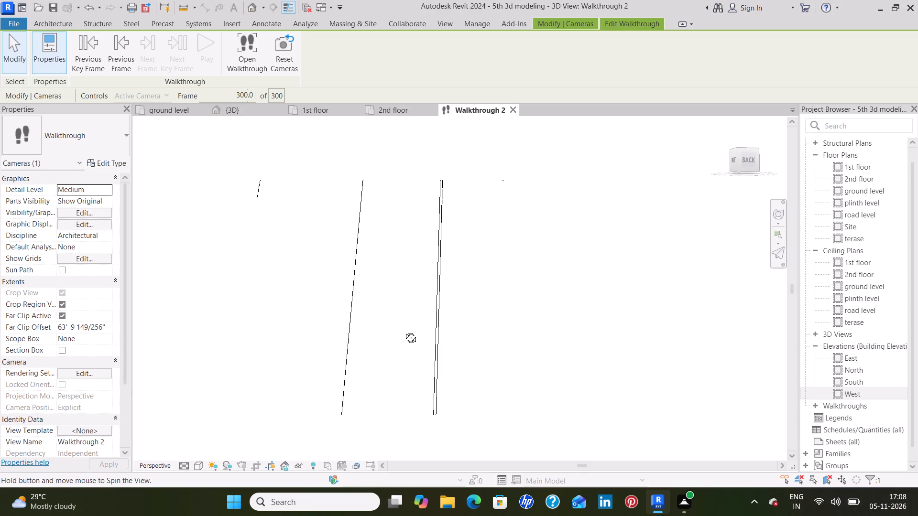
shift+middle_drag(404, 331, 376, 324)
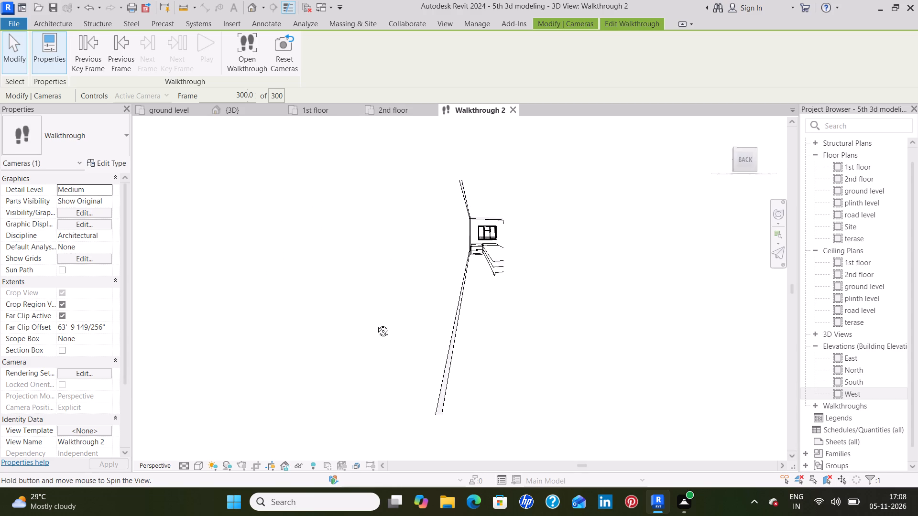
shift+middle_drag(376, 324, 390, 330)
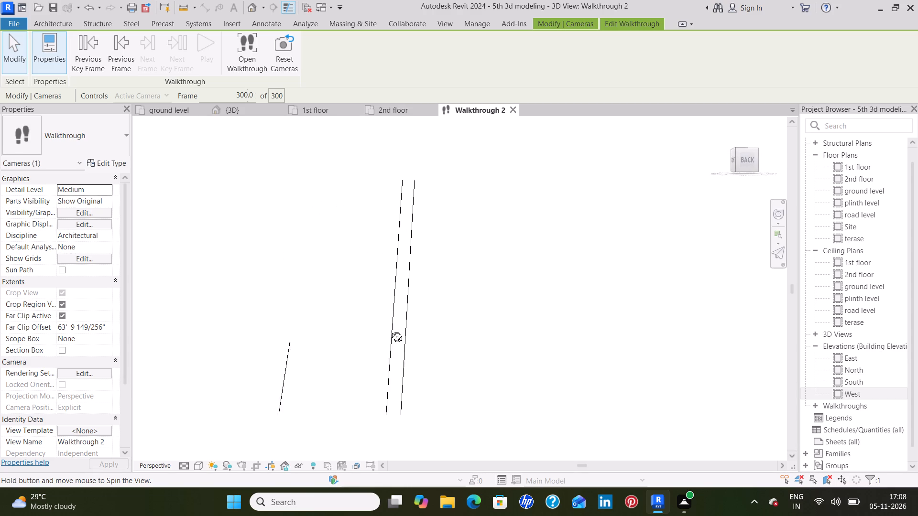
shift+middle_drag(390, 330, 368, 329)
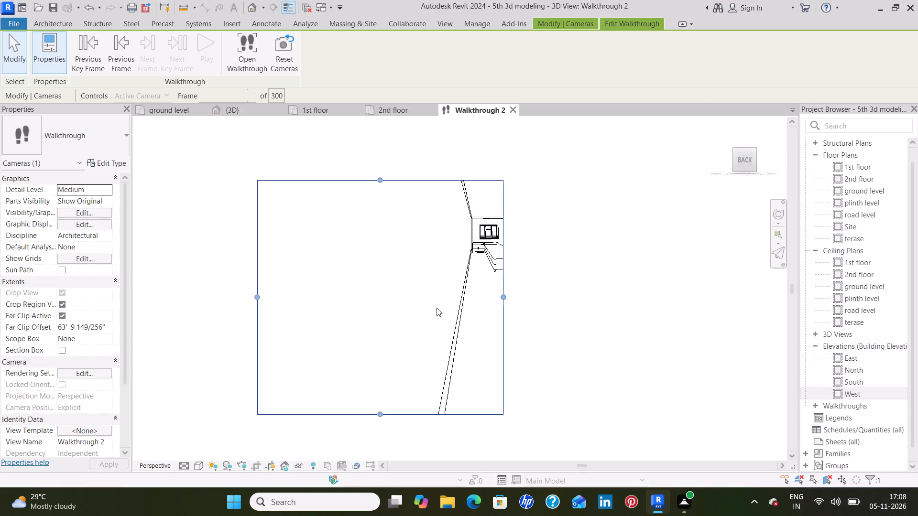
Extend the crop region's right side, then pull its left side and bottom edge in to frame the middle bedroom.
drag(505, 295, 592, 291)
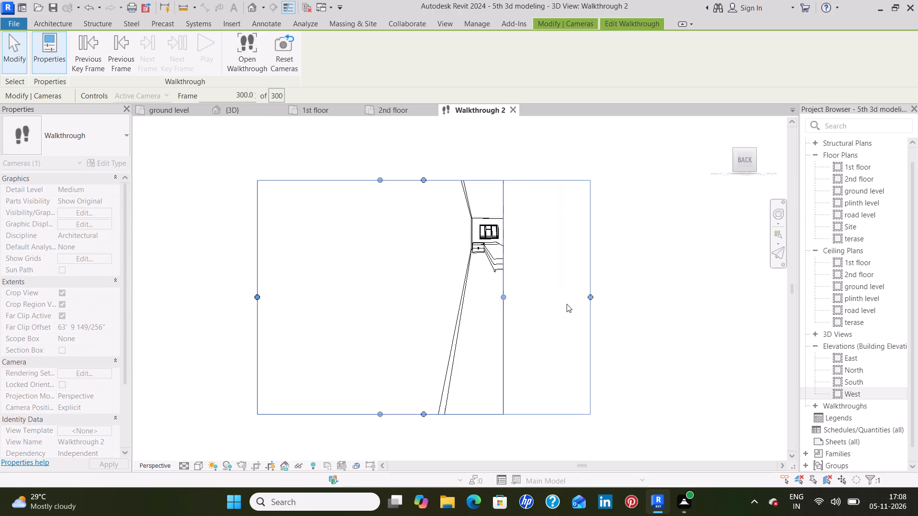
drag(254, 298, 437, 285)
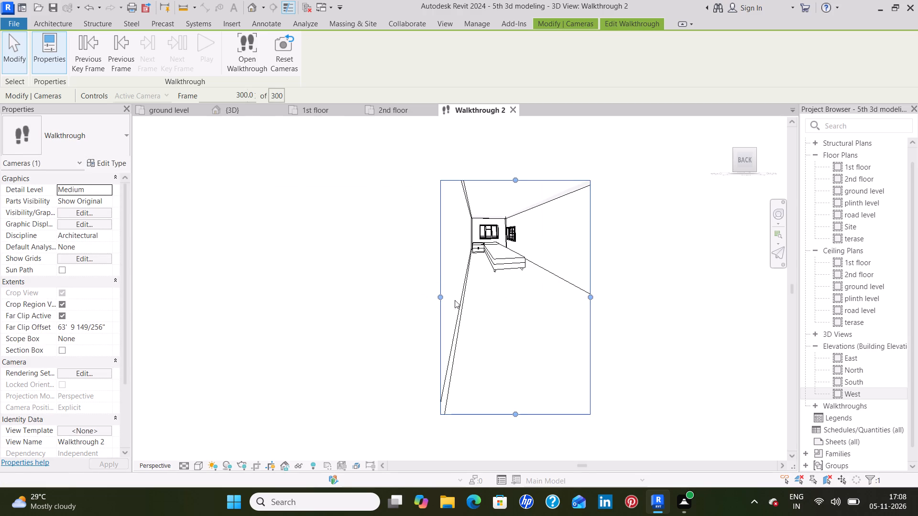
drag(514, 414, 504, 300)
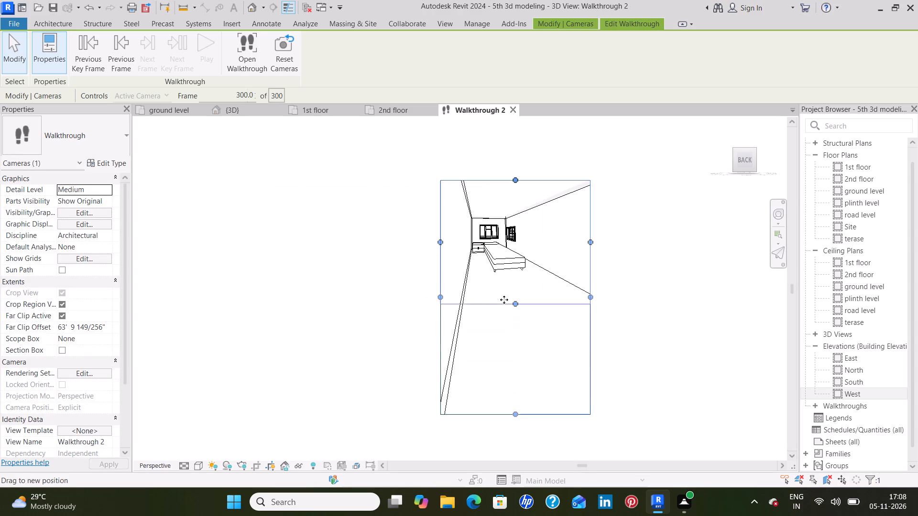
drag(504, 300, 504, 299)
scroll(512, 266, up, 6)
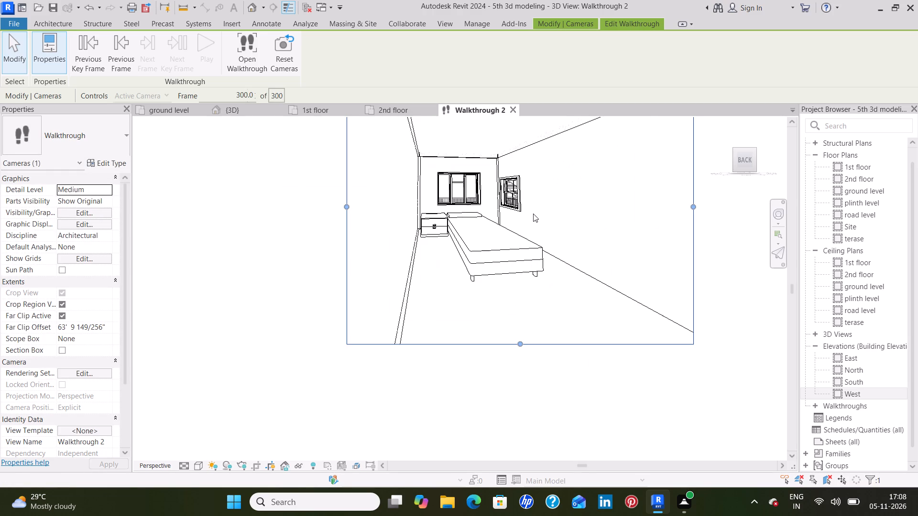
middle_drag(531, 213, 513, 312)
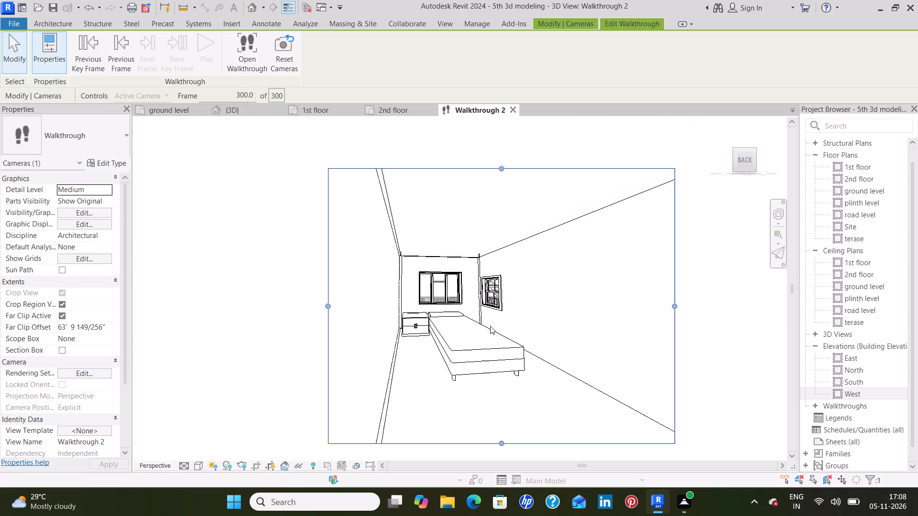
shift+scroll(490, 326, up, 1)
shift+middle_drag(490, 326, 490, 322)
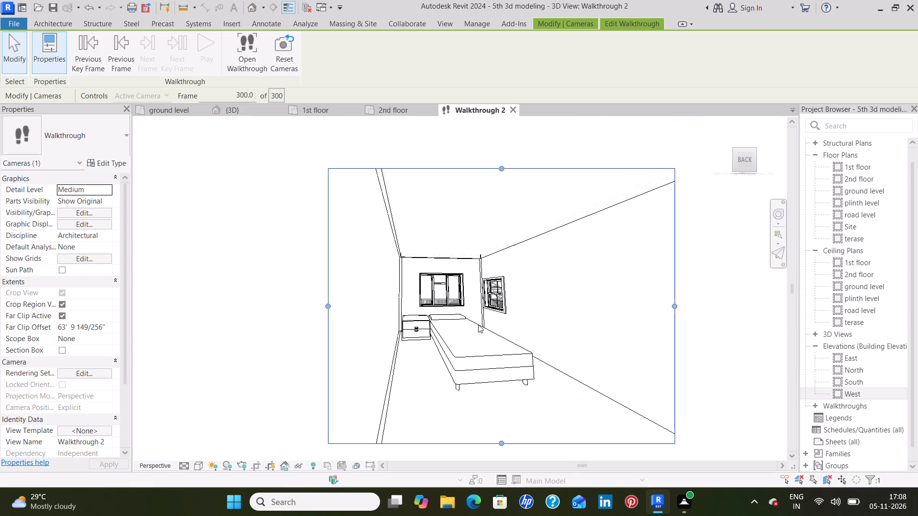
scroll(478, 324, down, 1)
scroll(478, 324, up, 1)
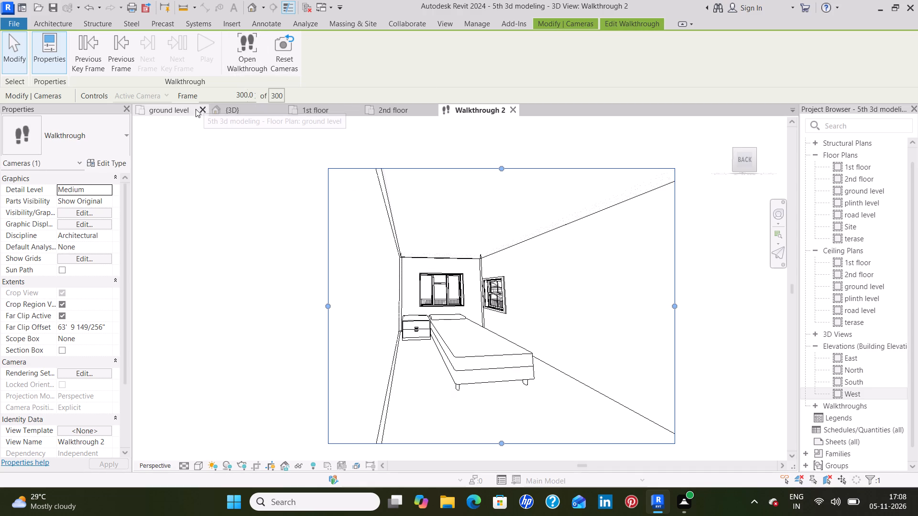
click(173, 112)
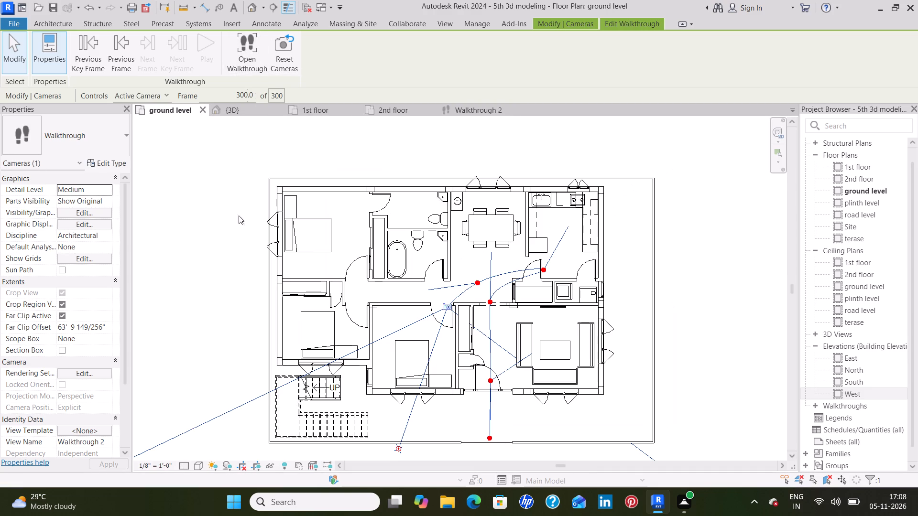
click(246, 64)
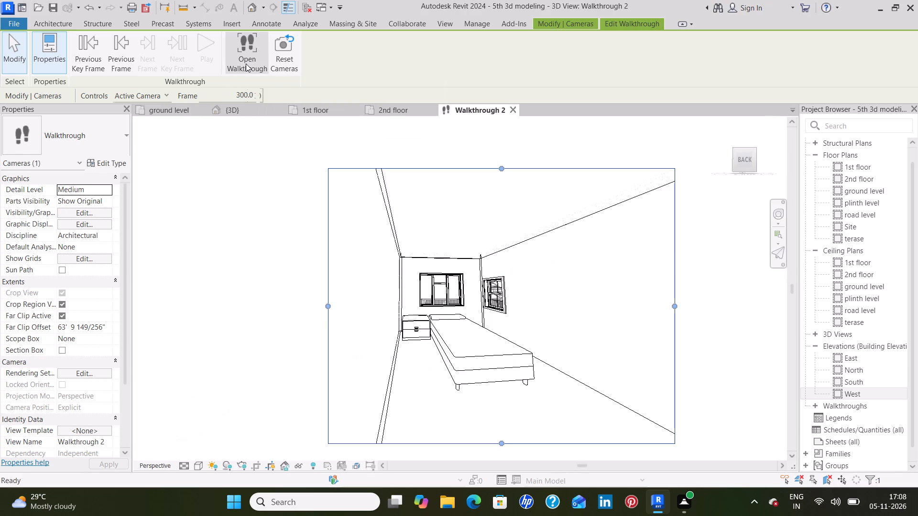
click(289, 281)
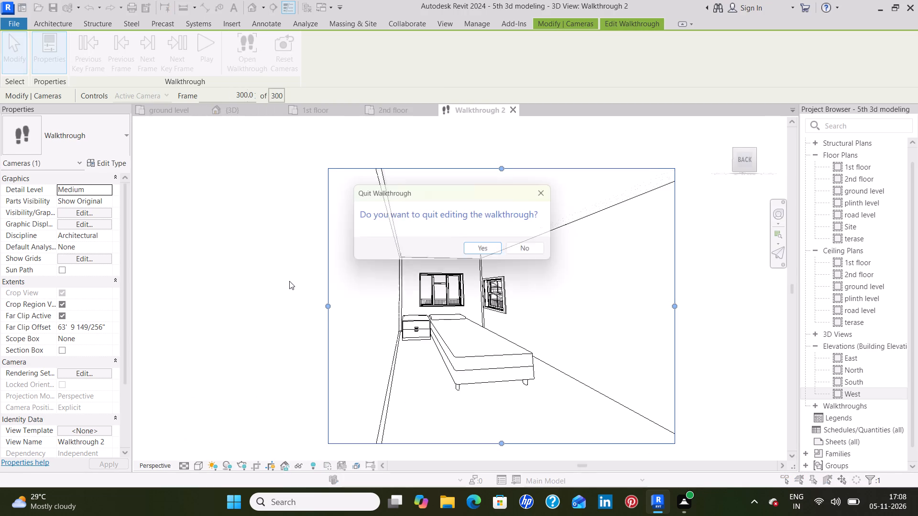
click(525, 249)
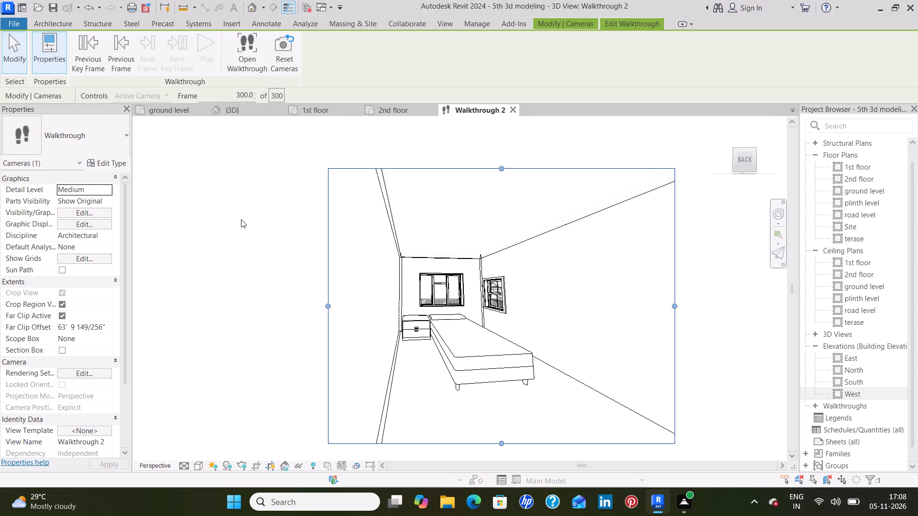
On the ground level plan, move the active camera back along the path to the first key frame outside the entrance.
click(175, 108)
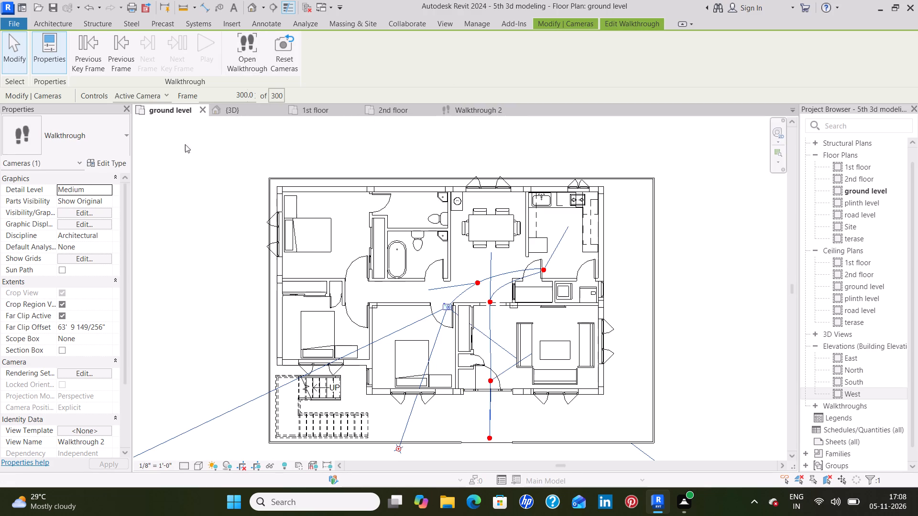
drag(449, 307, 448, 303)
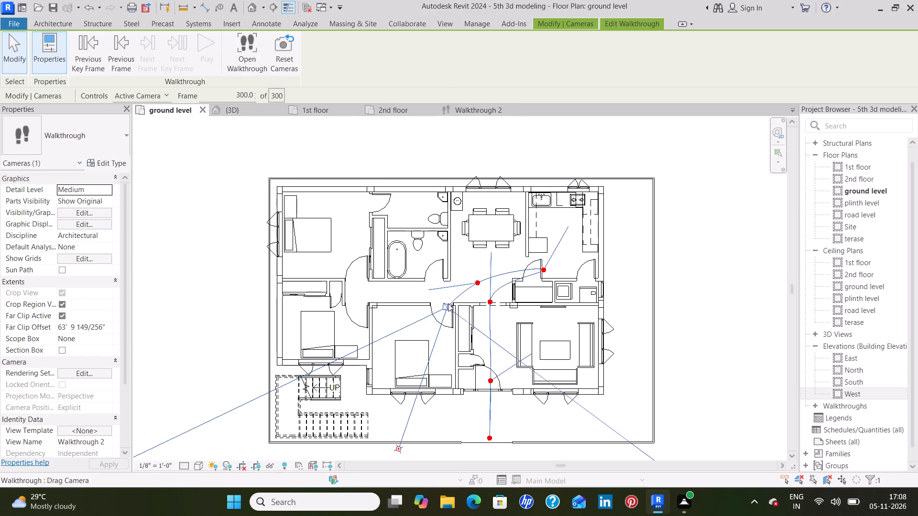
drag(448, 303, 485, 275)
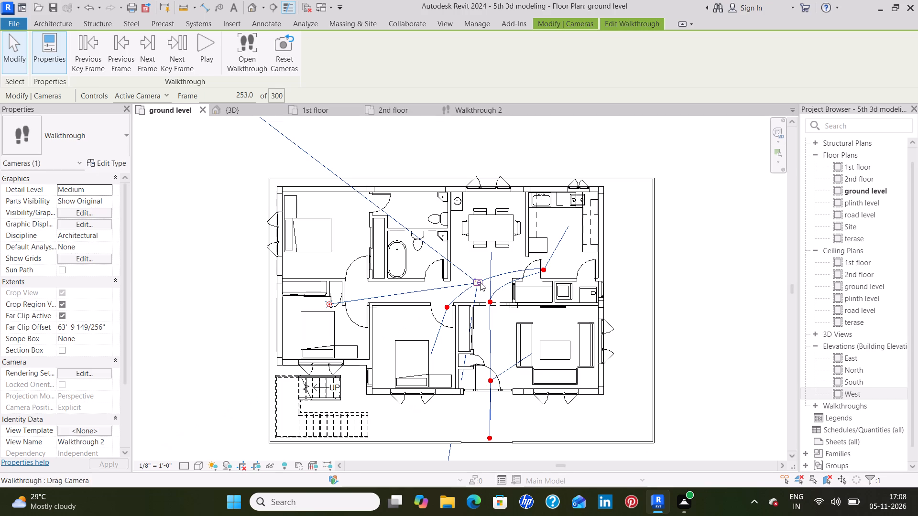
drag(478, 279, 487, 432)
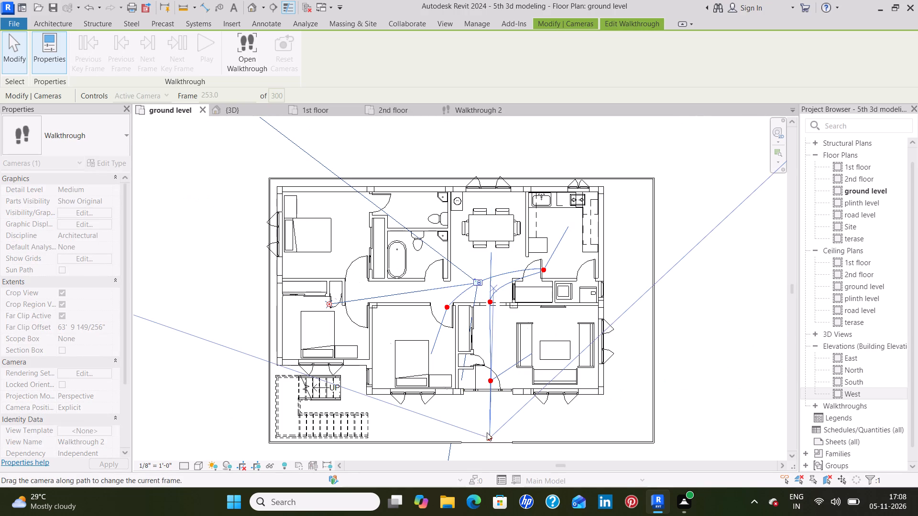
drag(487, 432, 485, 440)
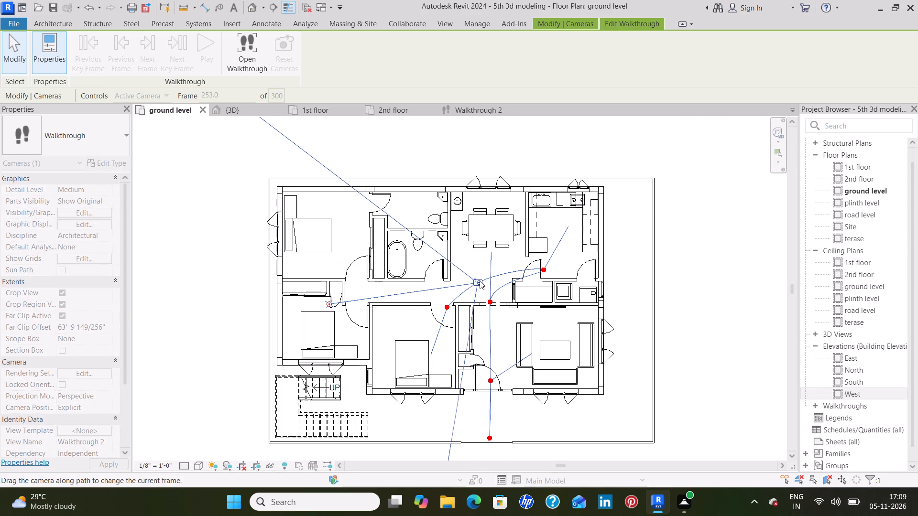
drag(480, 280, 486, 415)
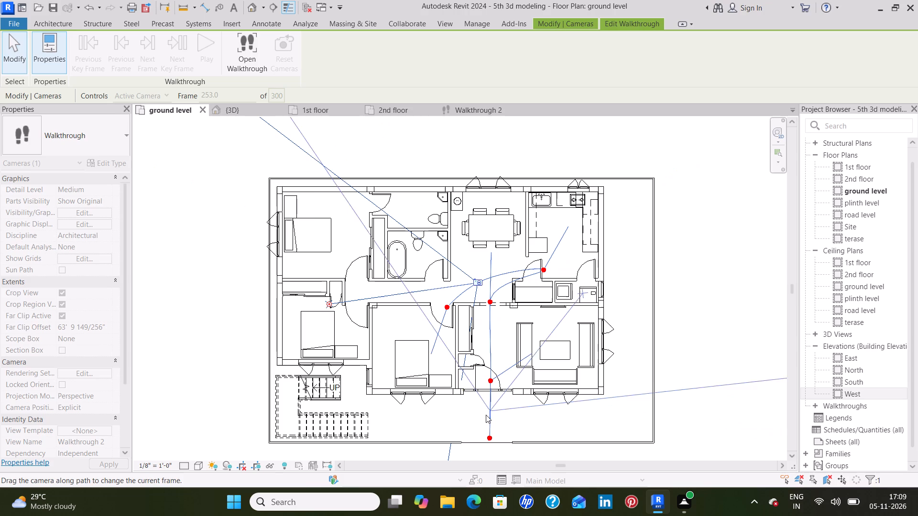
drag(486, 415, 487, 437)
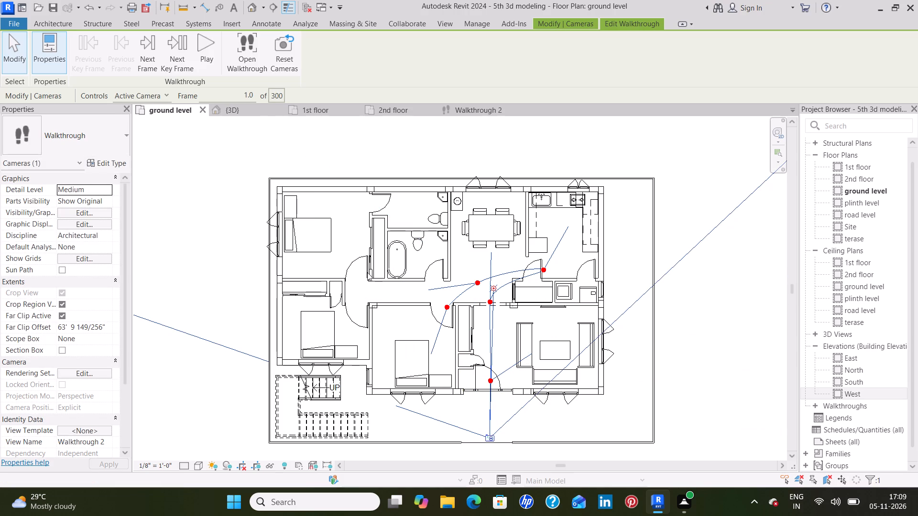
Play the walkthrough from frame 1 on the ground level plan.
click(201, 48)
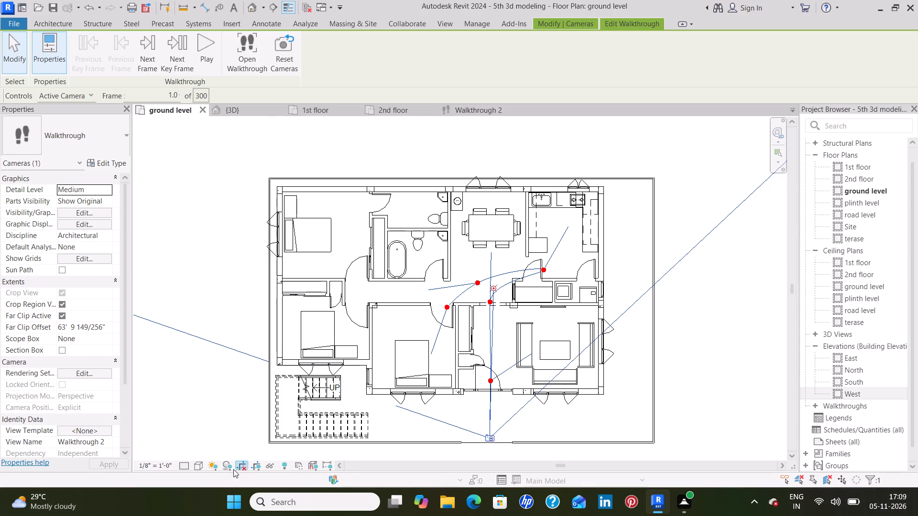
Set the ground level plan to the Realistic visual style and Fine detail level, checking against the 3D view's display.
click(195, 468)
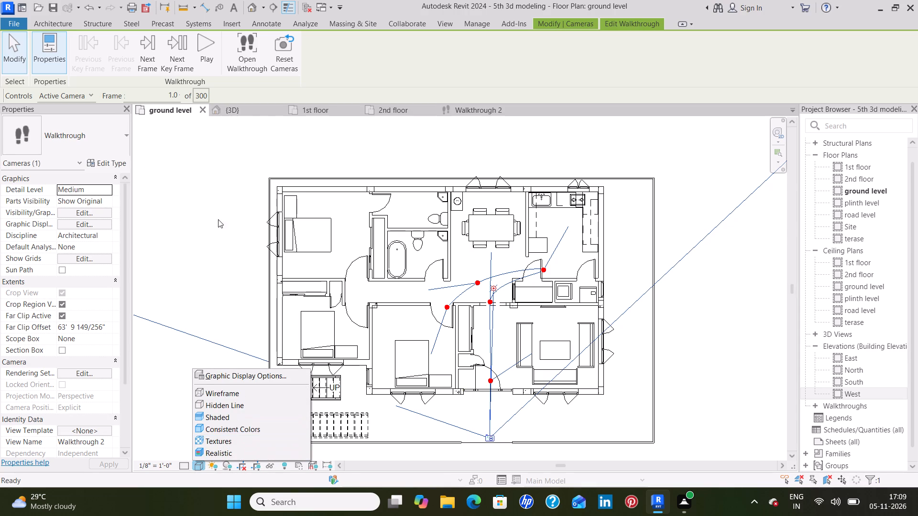
click(249, 111)
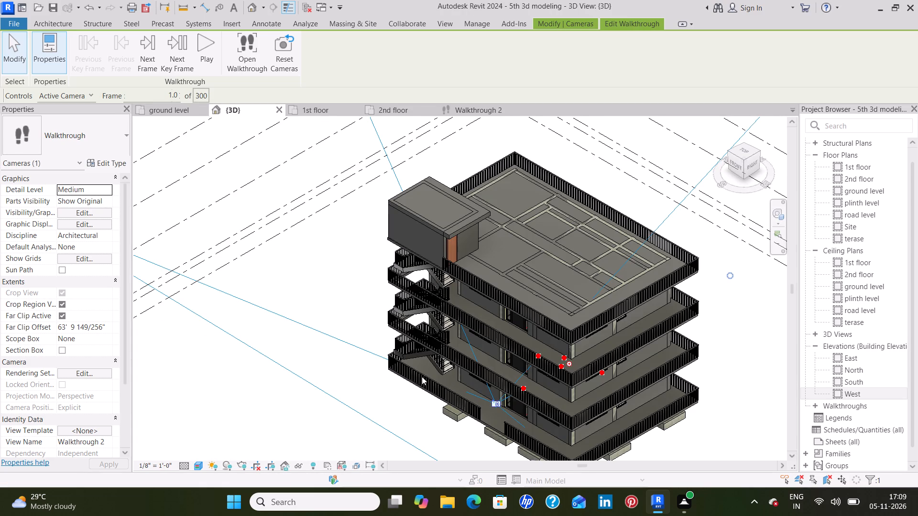
scroll(487, 398, up, 3)
middle_drag(494, 394, 501, 362)
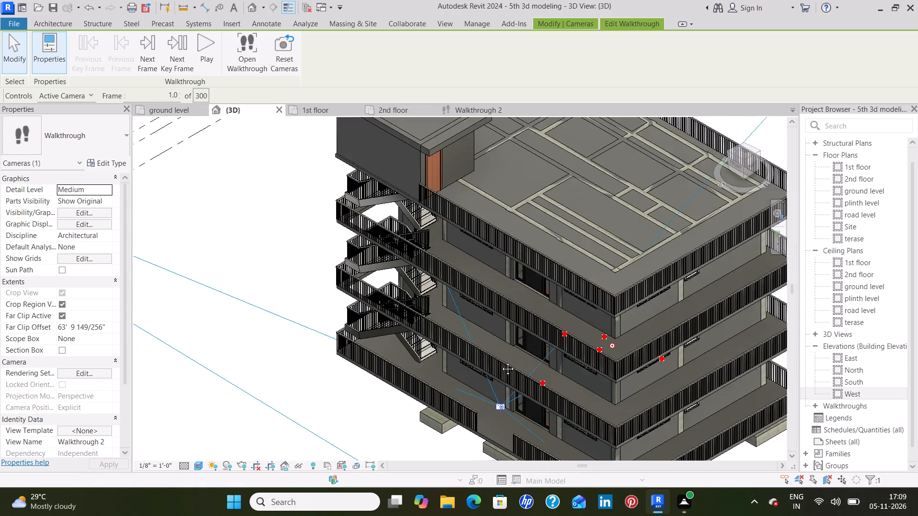
middle_drag(501, 362, 504, 280)
scroll(504, 280, up, 1)
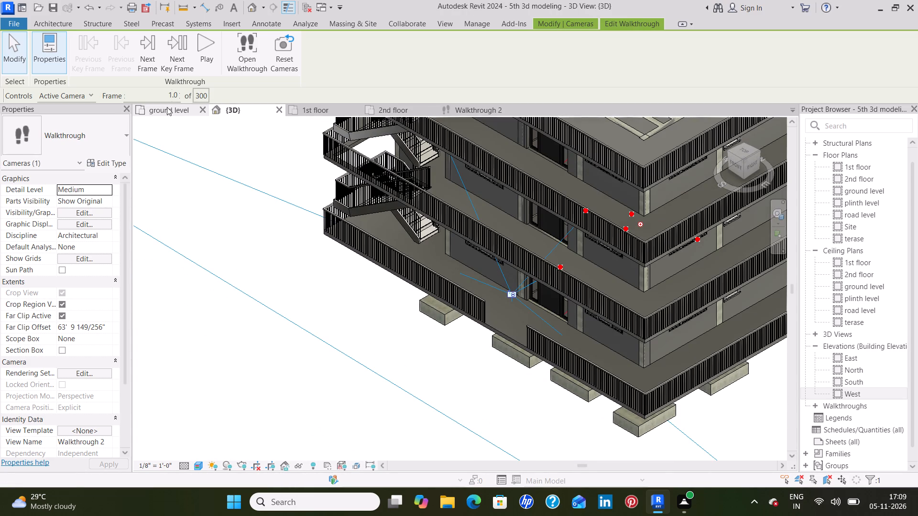
click(167, 107)
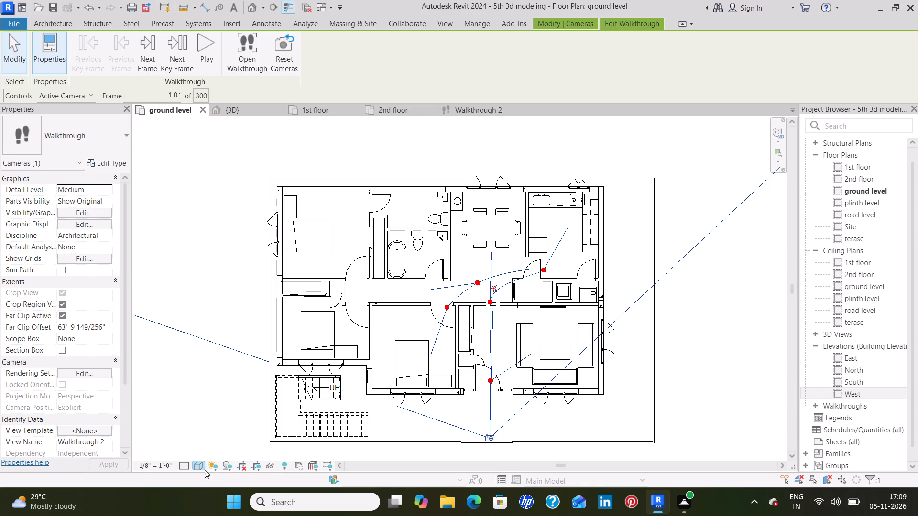
click(199, 467)
click(222, 456)
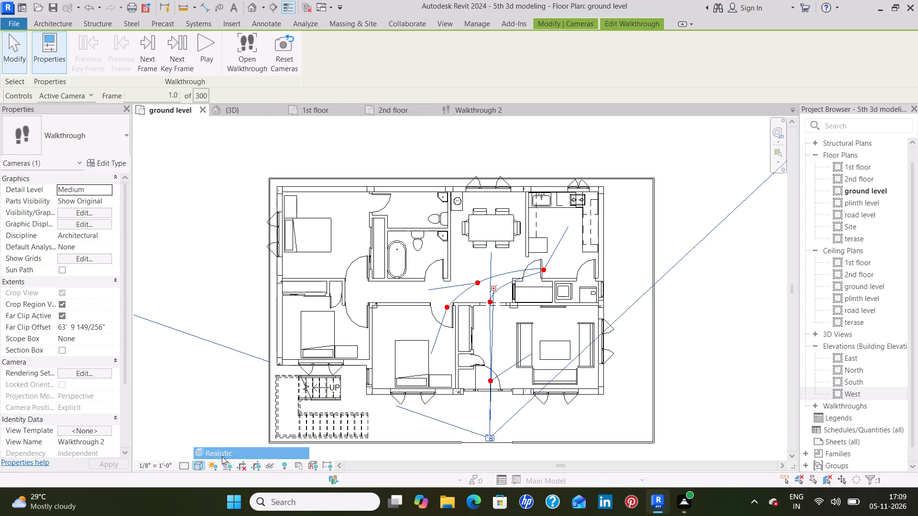
click(186, 467)
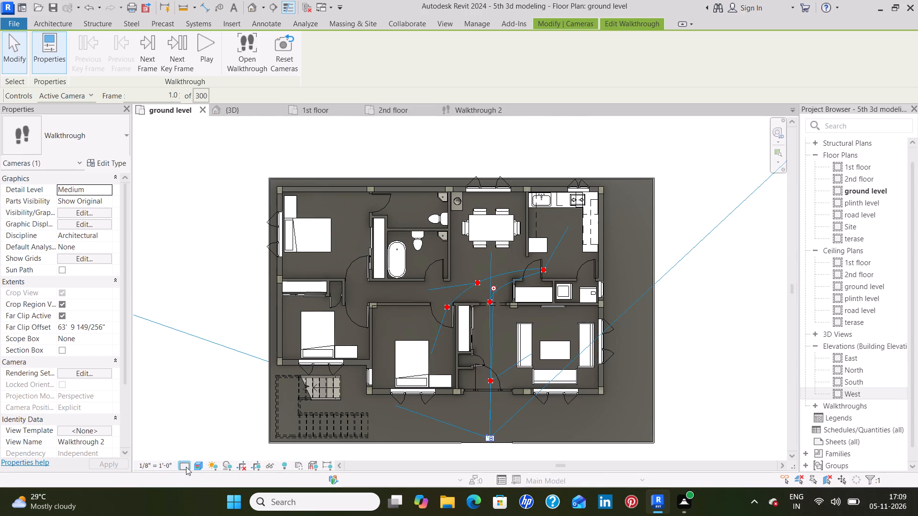
click(197, 451)
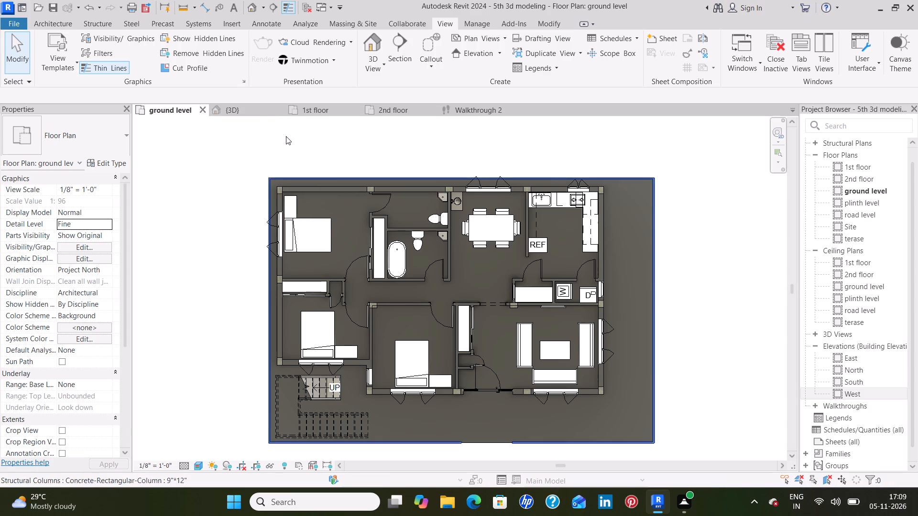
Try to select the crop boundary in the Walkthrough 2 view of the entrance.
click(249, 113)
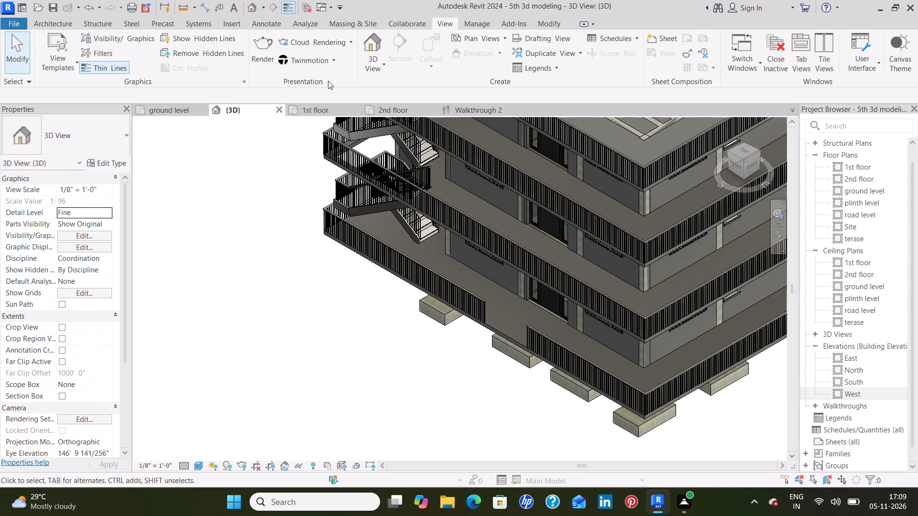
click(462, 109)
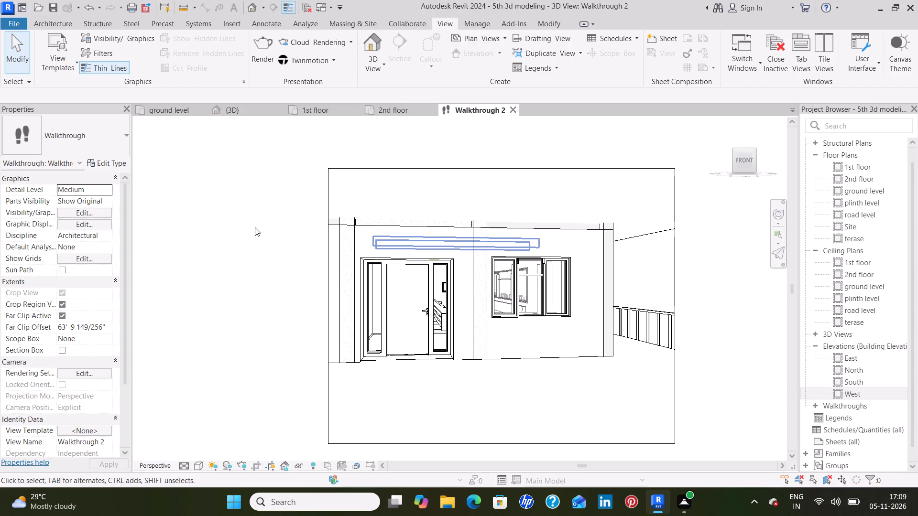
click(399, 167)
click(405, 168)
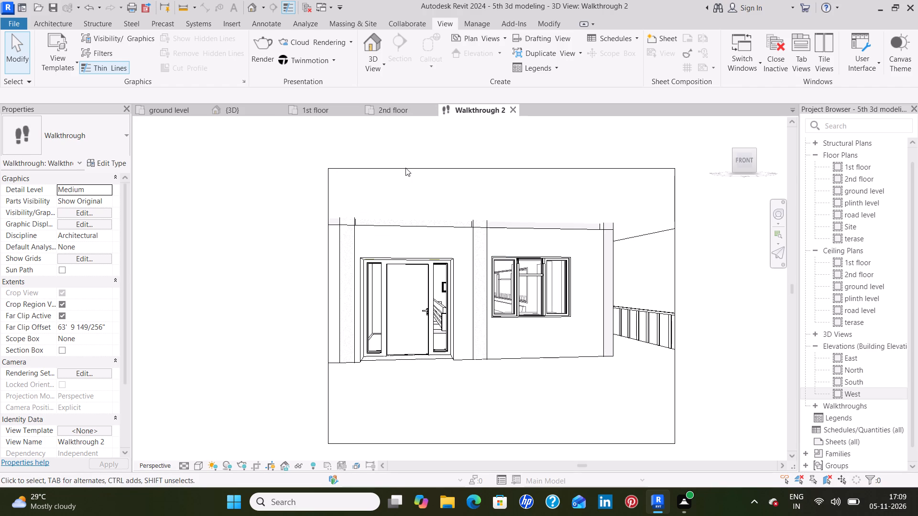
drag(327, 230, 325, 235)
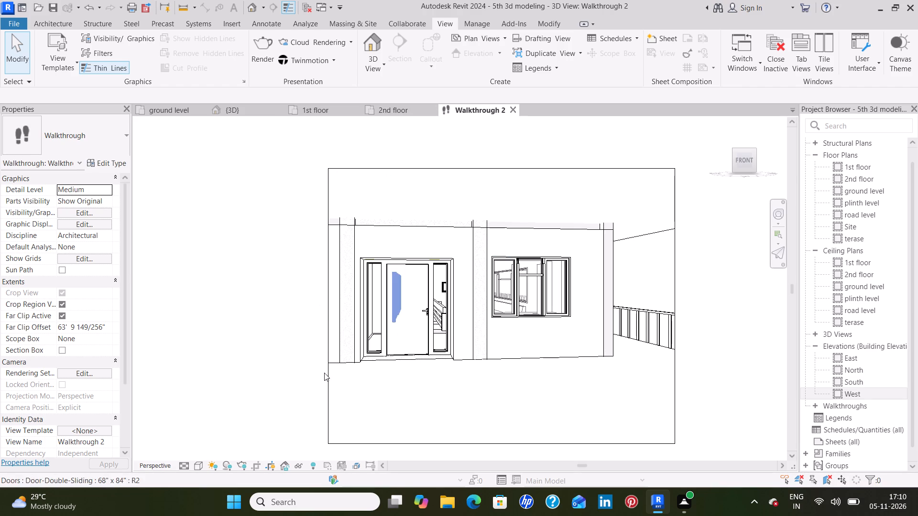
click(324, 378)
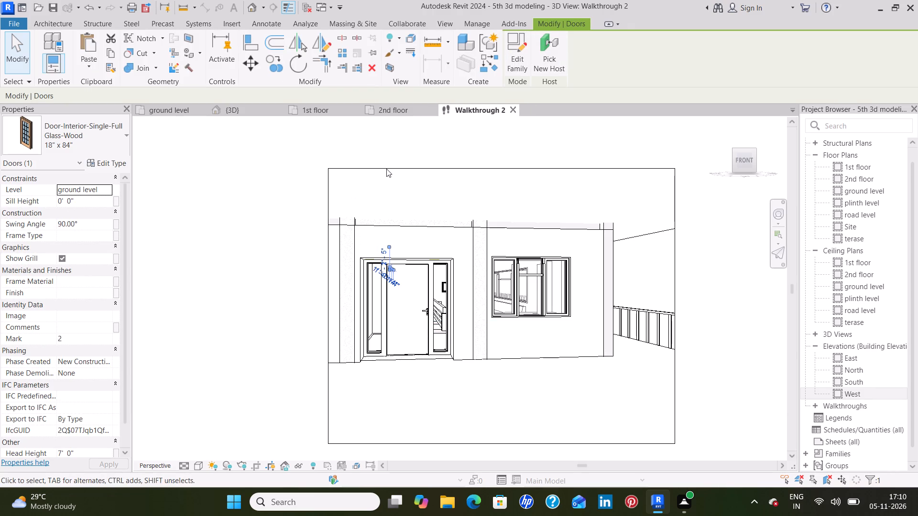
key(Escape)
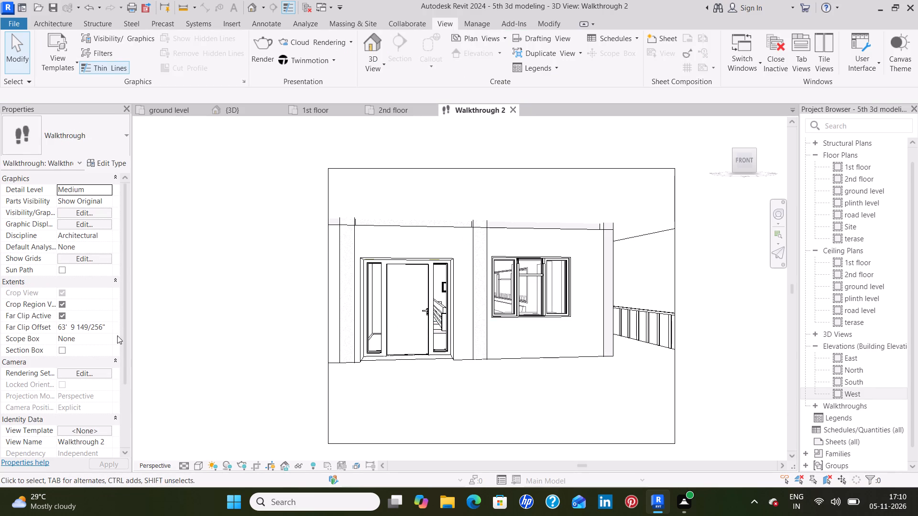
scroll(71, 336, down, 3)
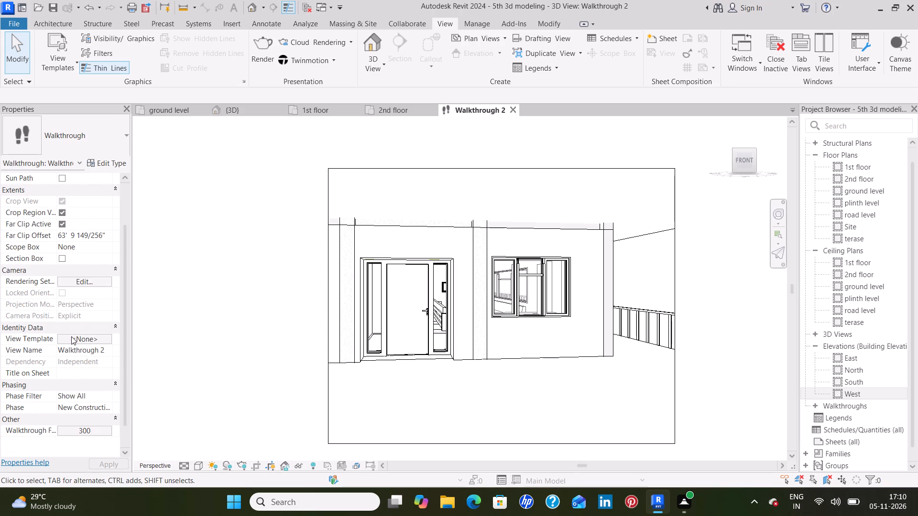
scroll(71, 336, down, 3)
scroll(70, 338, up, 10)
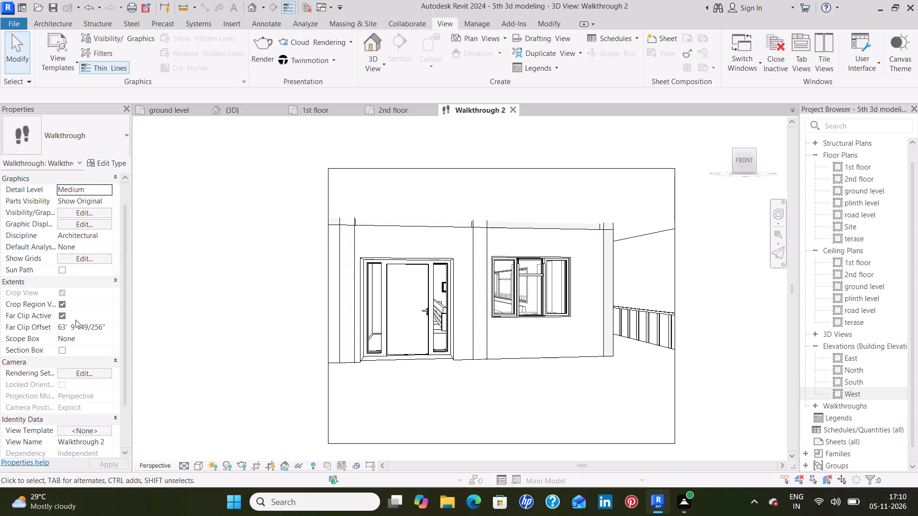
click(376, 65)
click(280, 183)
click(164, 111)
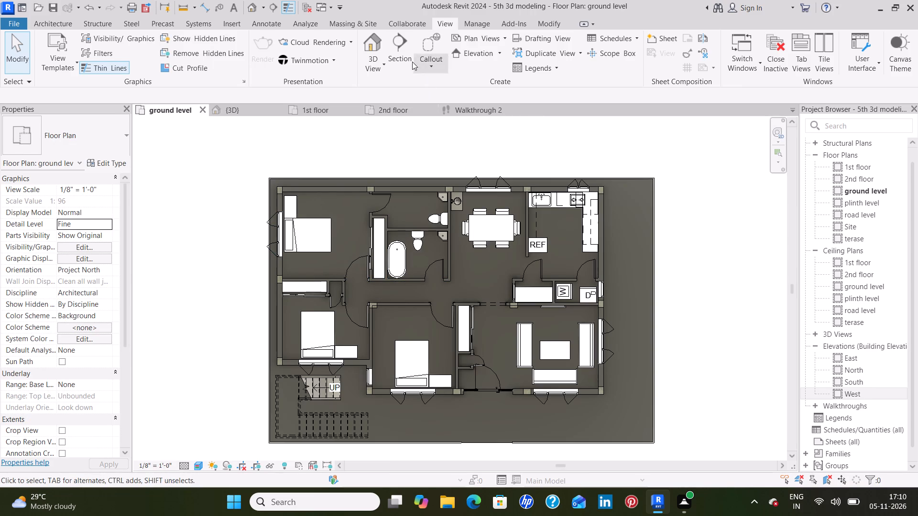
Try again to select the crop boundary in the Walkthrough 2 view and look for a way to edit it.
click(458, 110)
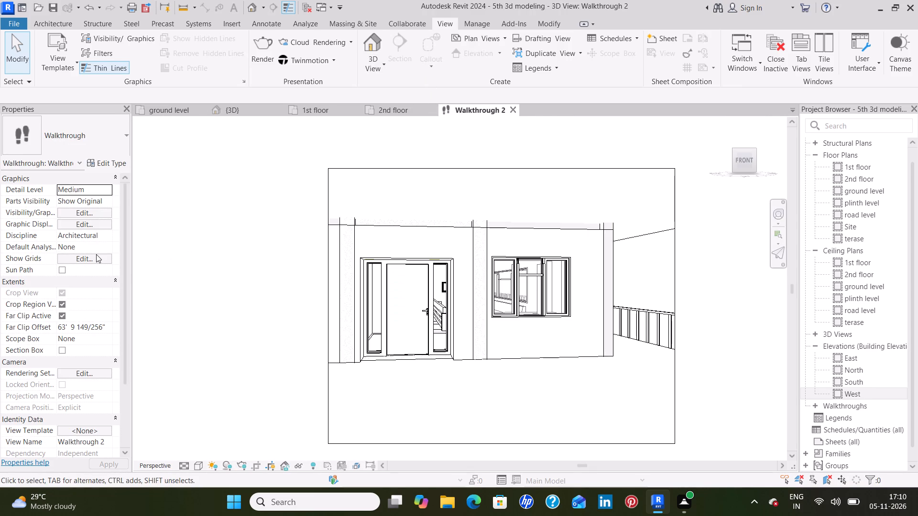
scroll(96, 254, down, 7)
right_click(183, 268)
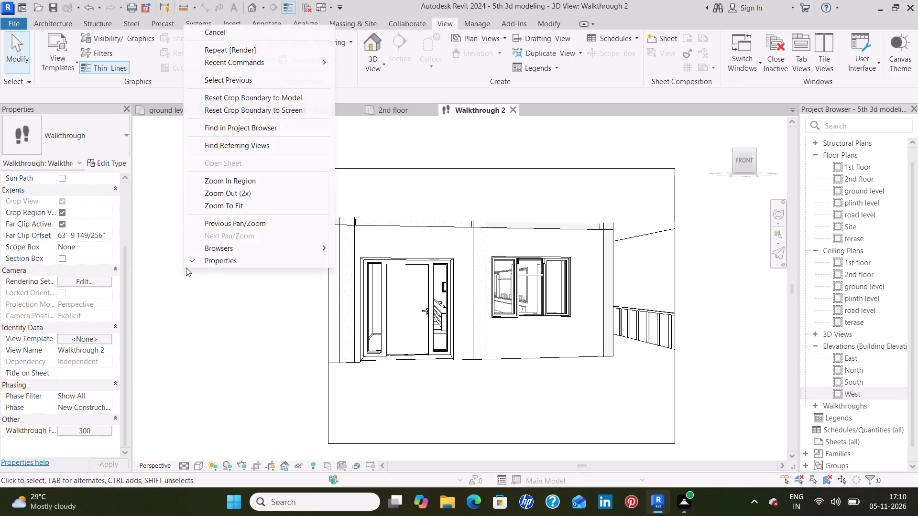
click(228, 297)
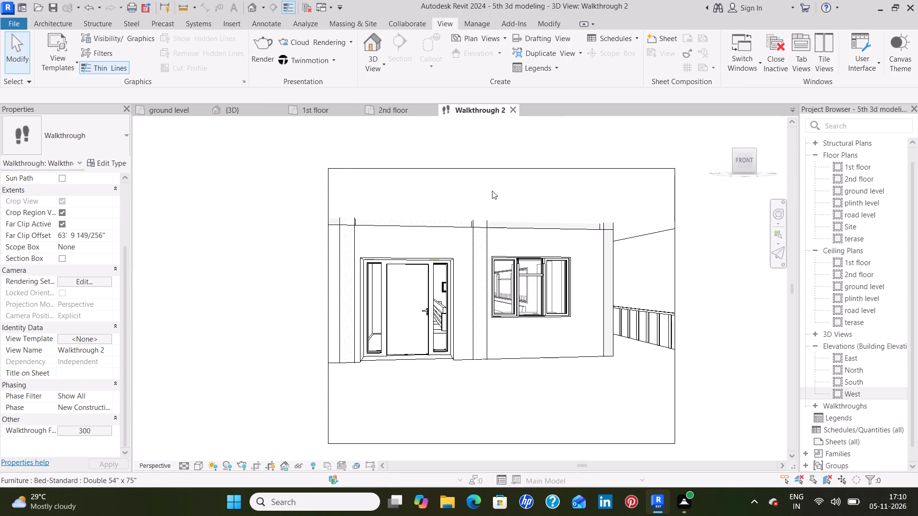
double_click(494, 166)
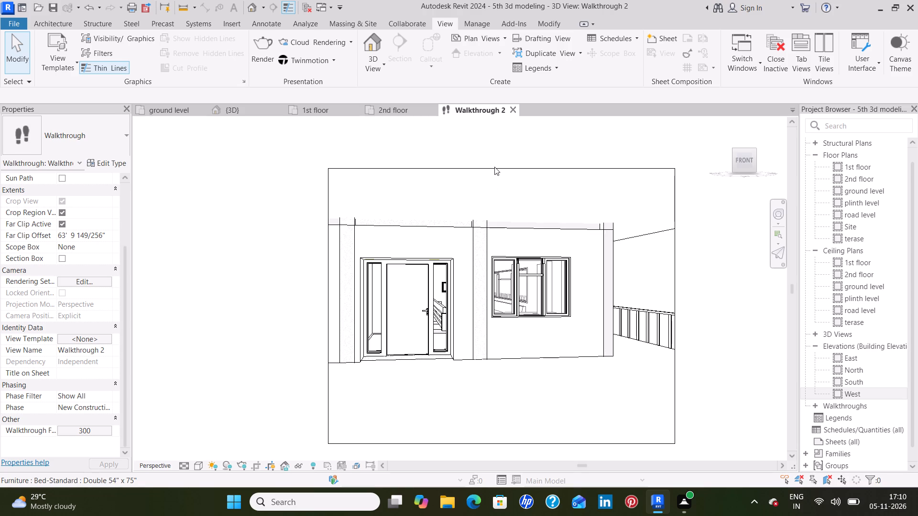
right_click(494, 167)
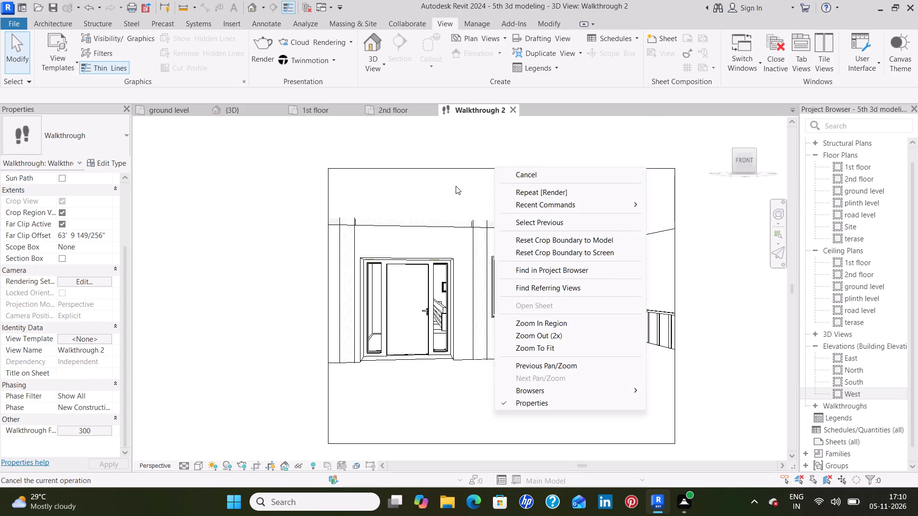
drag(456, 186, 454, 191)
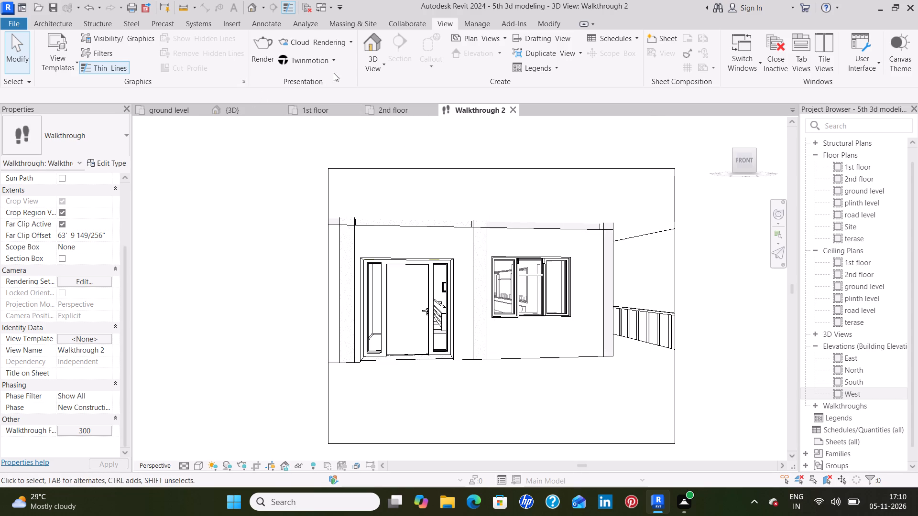
Close the Walkthrough 2 view and return to the ground level plan.
click(174, 111)
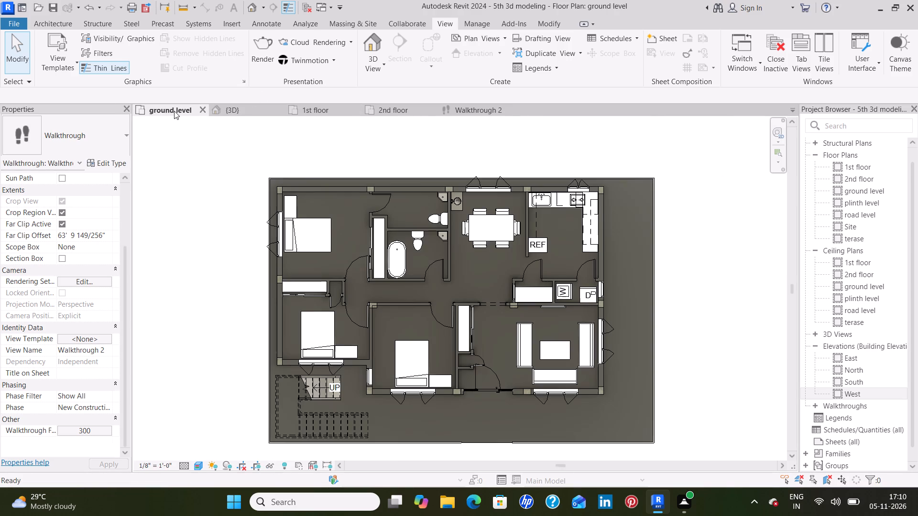
middle_drag(433, 252, 414, 206)
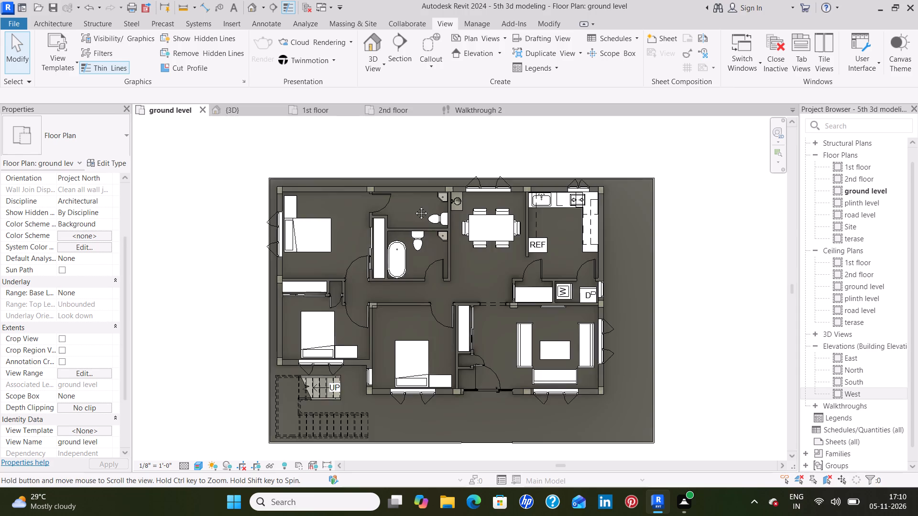
middle_drag(414, 206, 411, 199)
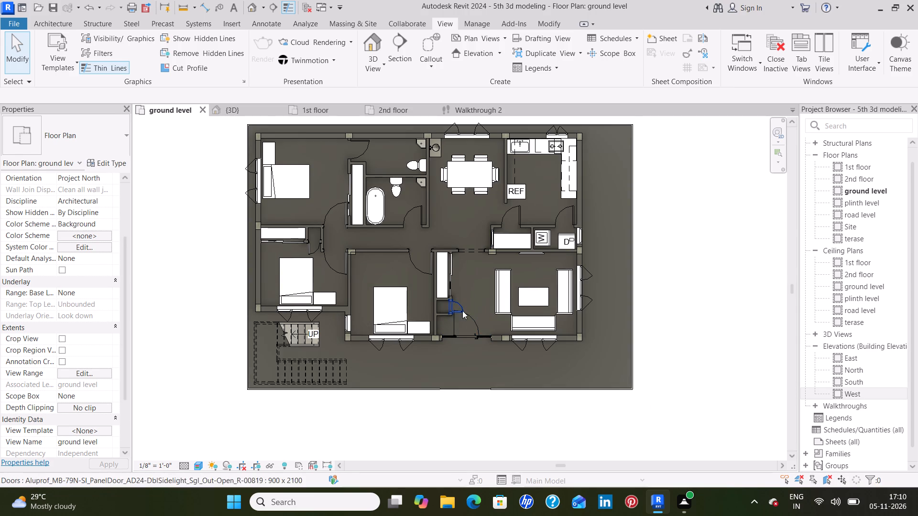
click(371, 67)
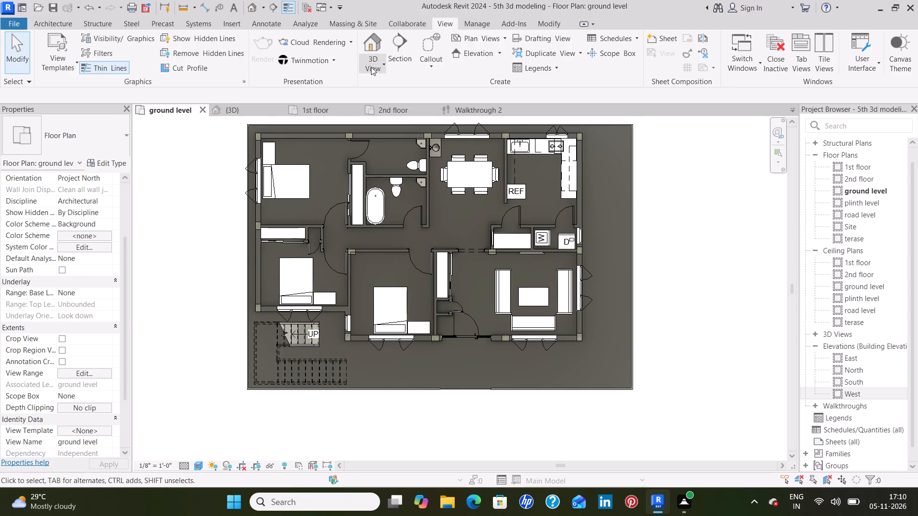
click(492, 109)
click(512, 108)
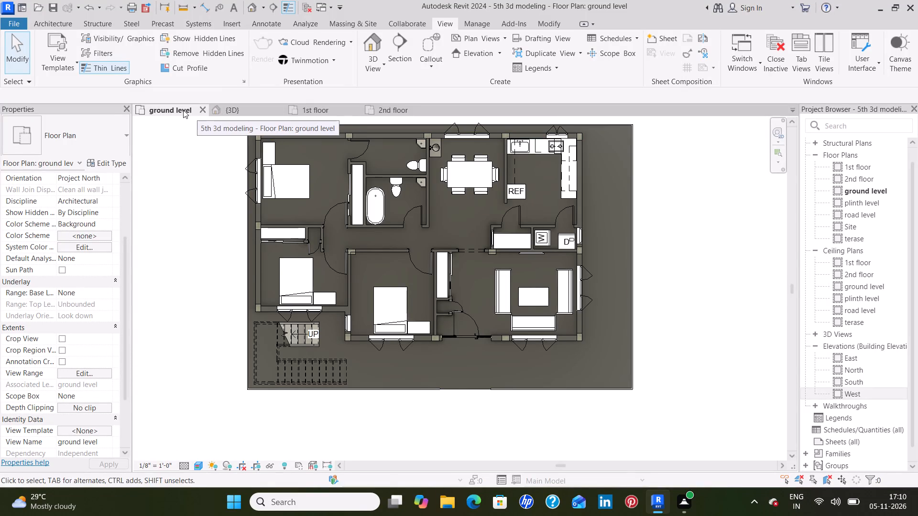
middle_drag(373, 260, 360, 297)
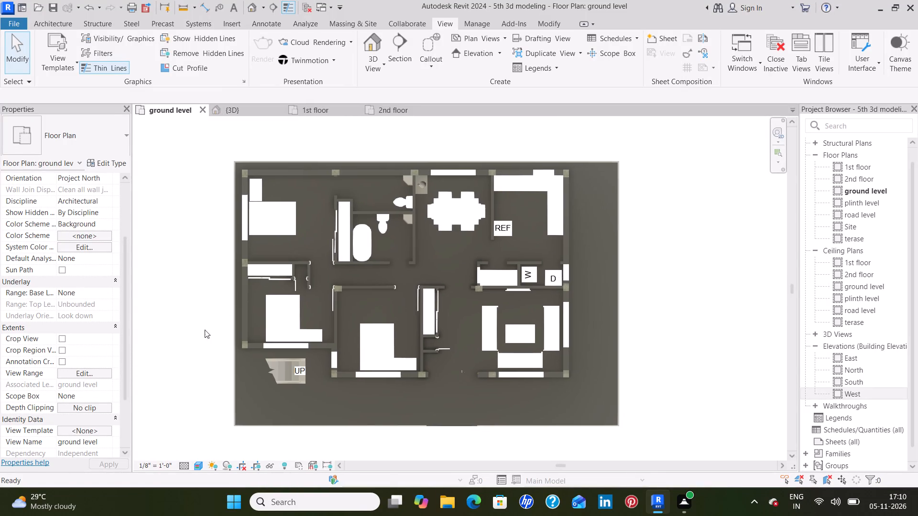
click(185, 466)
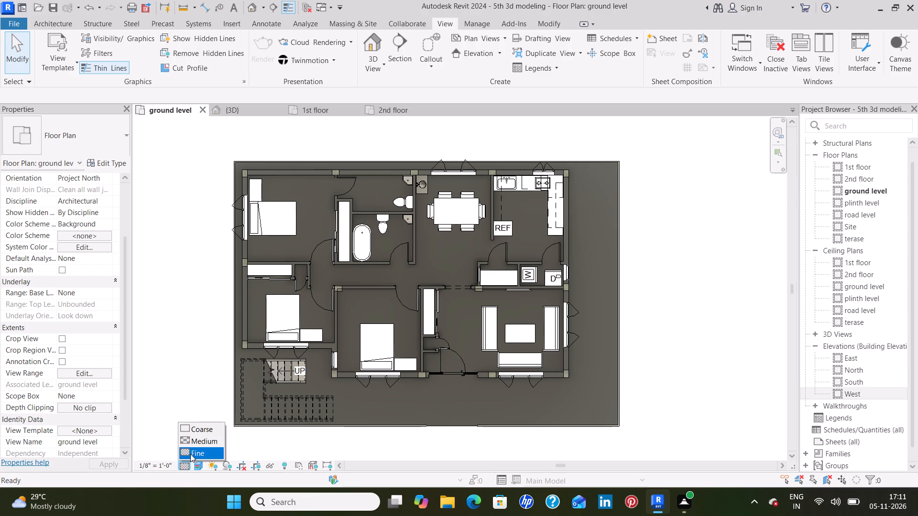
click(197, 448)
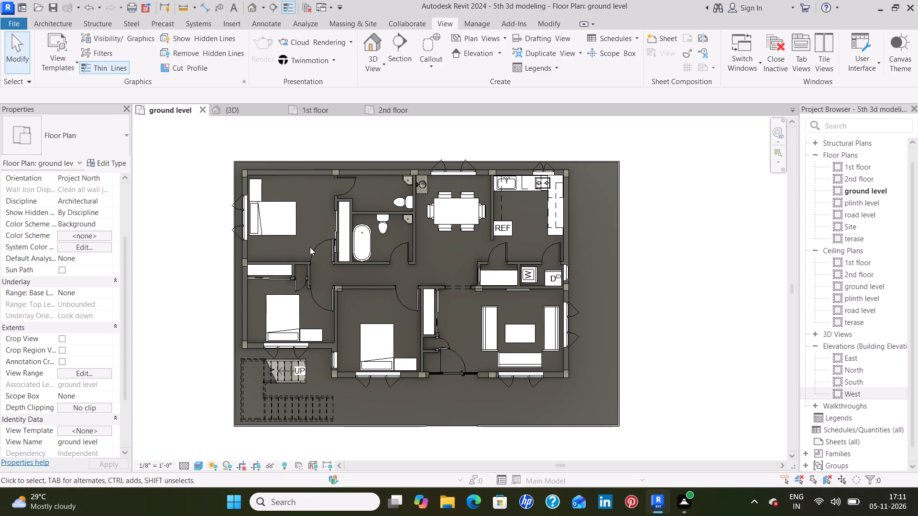
Draw a five-key-frame walkthrough path from outside the entrance, through the main door and hall opening, to the kitchen door, ending at the middle bedroom's door.
click(372, 64)
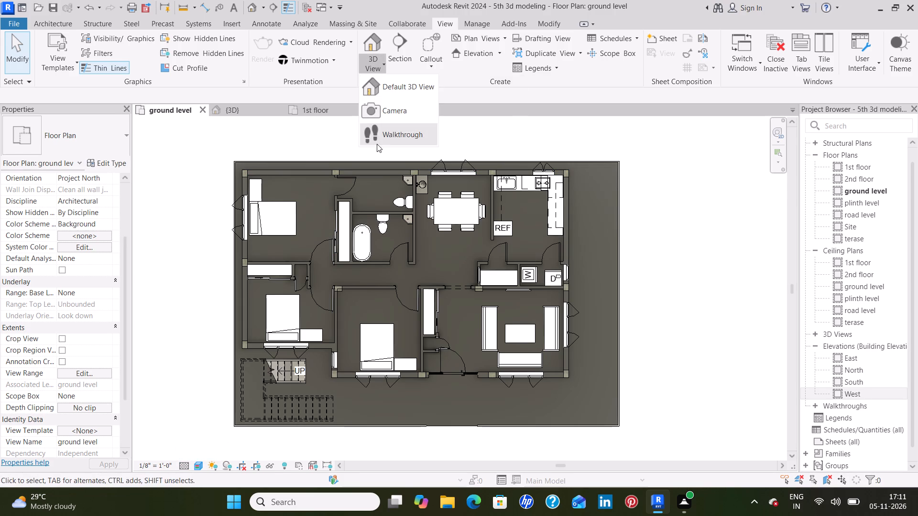
click(381, 140)
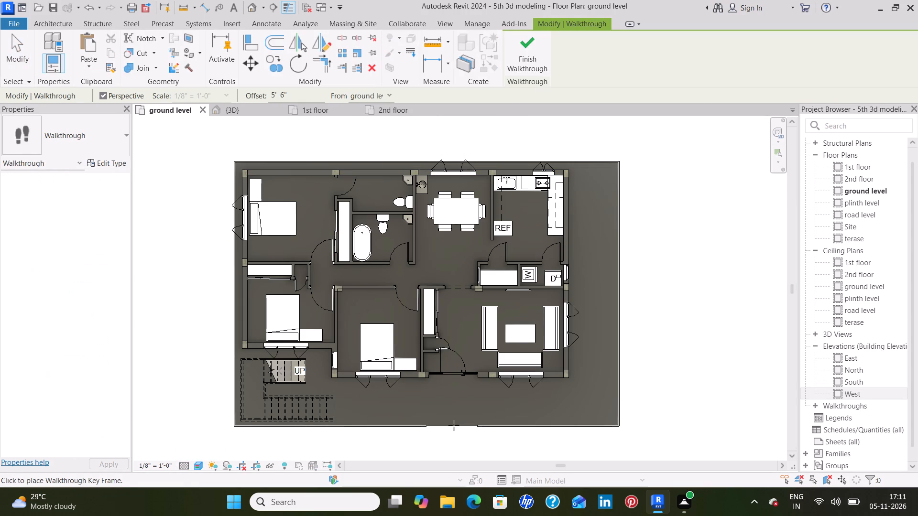
click(451, 423)
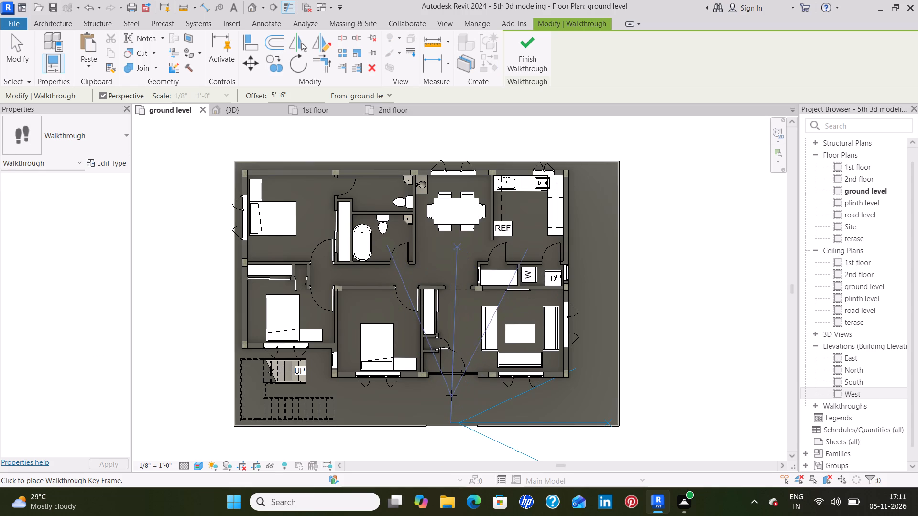
click(456, 359)
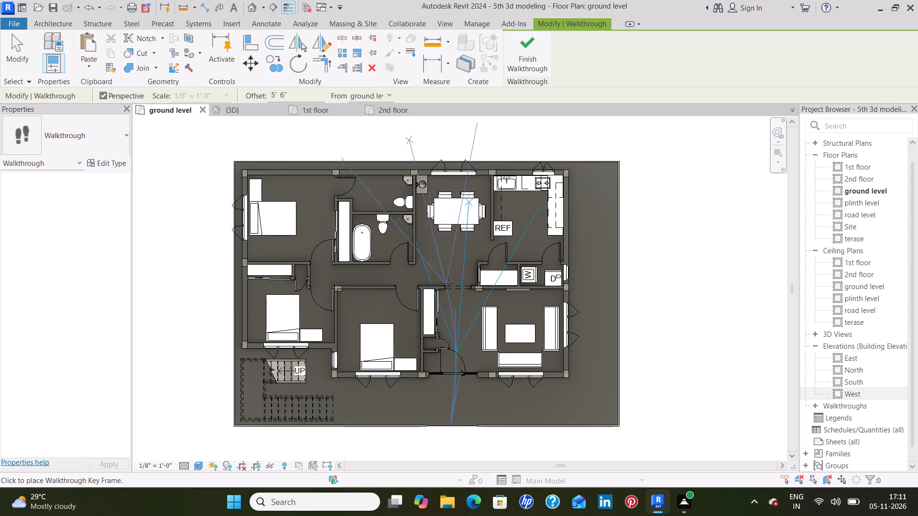
click(458, 282)
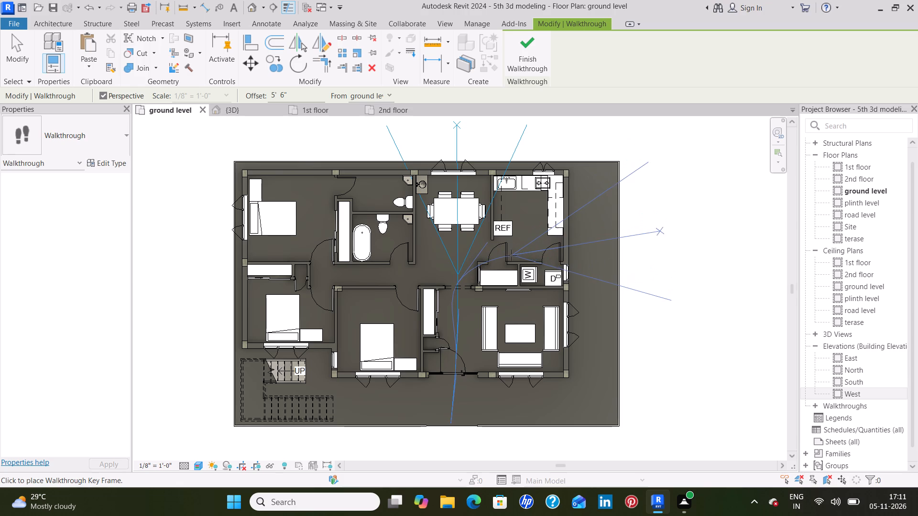
click(509, 255)
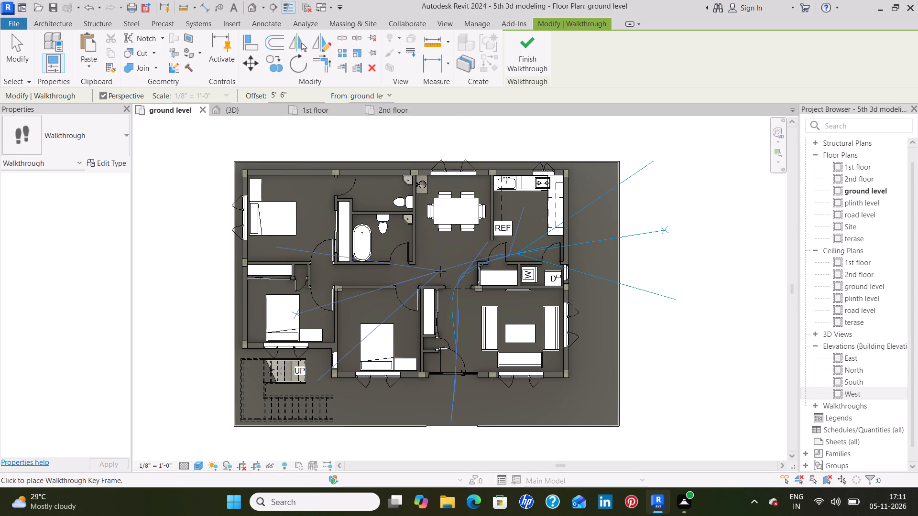
click(412, 289)
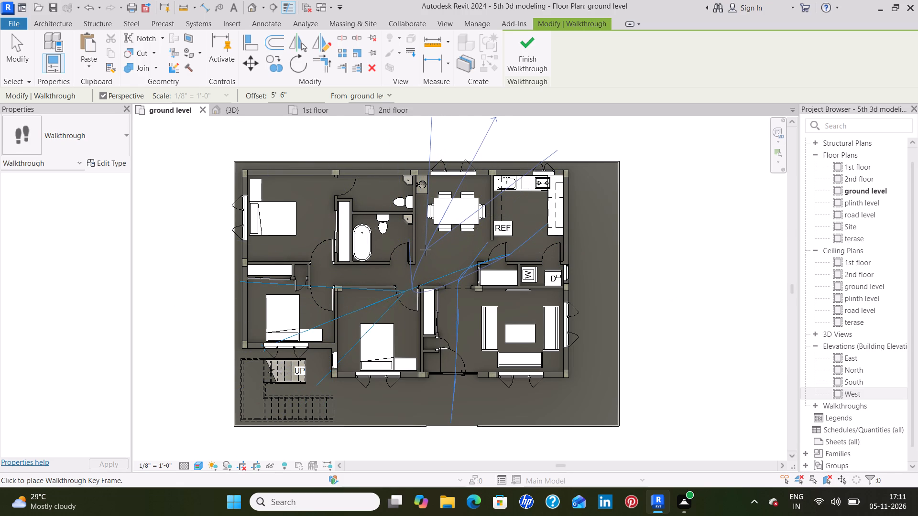
click(525, 63)
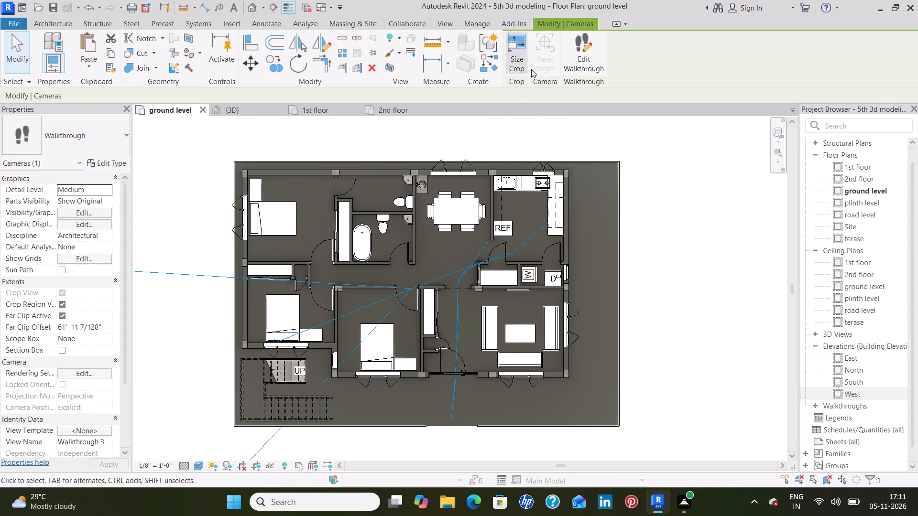
Edit the new walkthrough and move its camera back along the path to the first key frame outside the entrance.
click(577, 61)
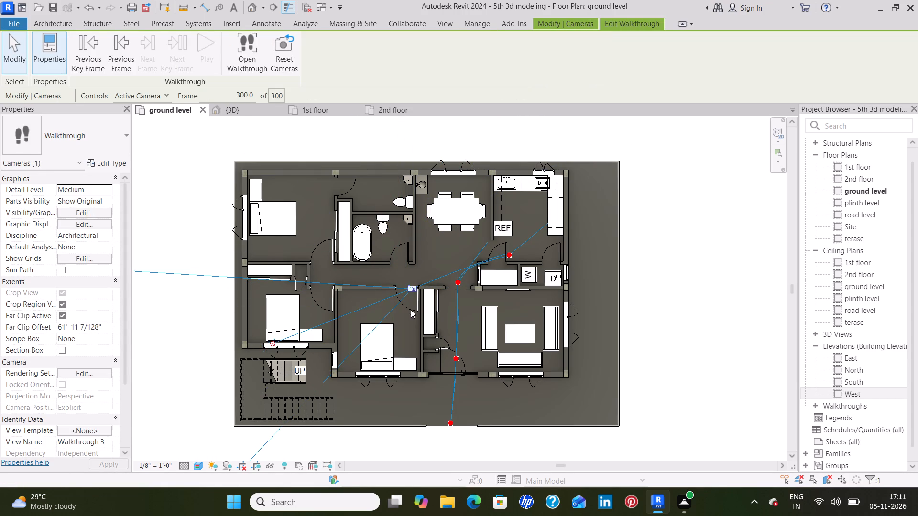
drag(413, 287, 471, 350)
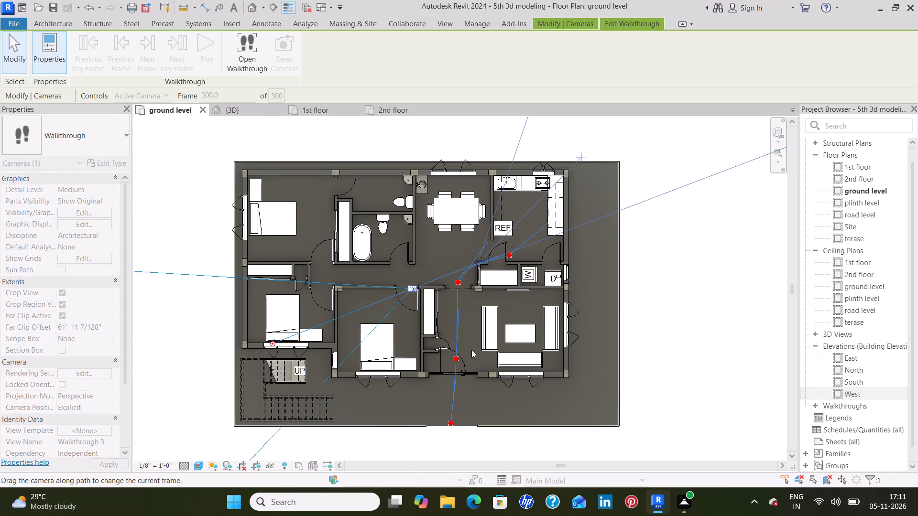
drag(471, 350, 448, 423)
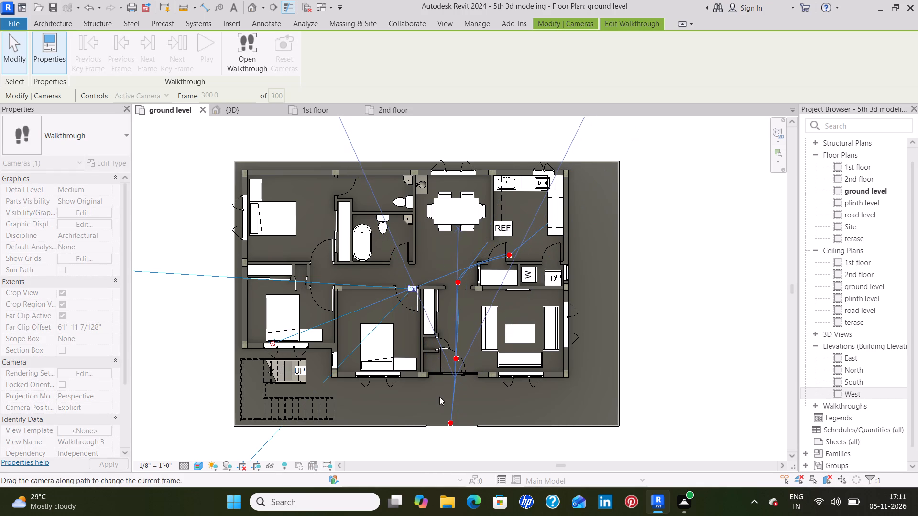
click(445, 421)
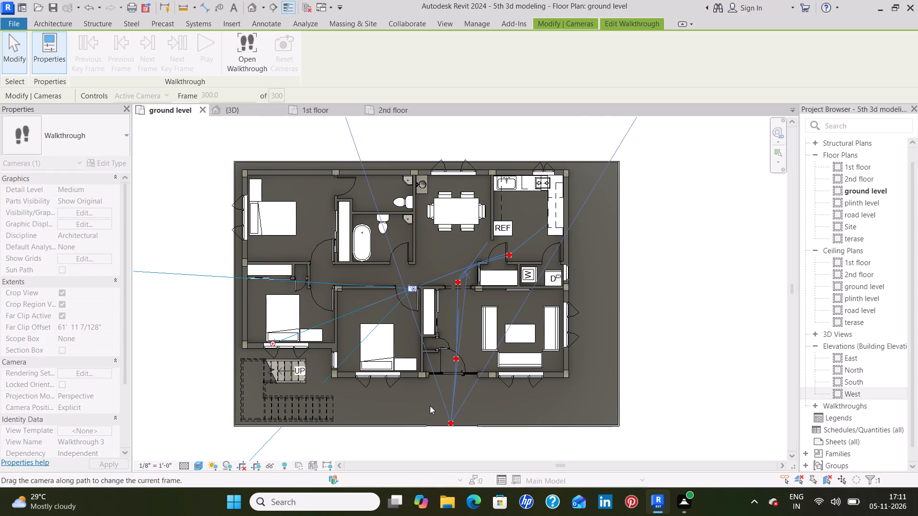
drag(413, 286, 462, 262)
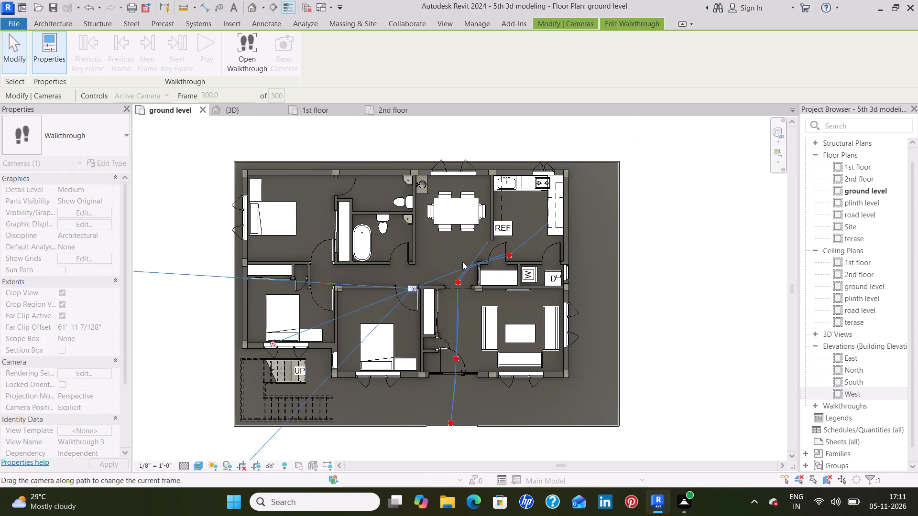
drag(462, 262, 445, 421)
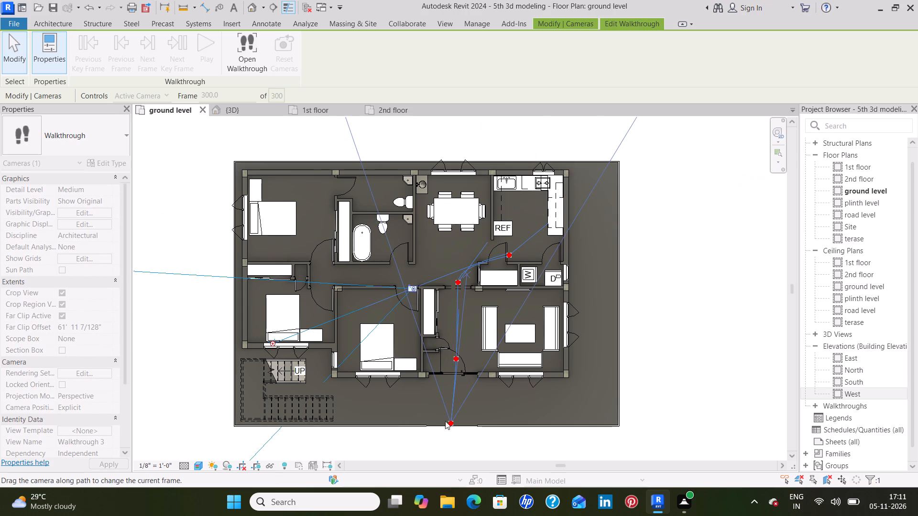
drag(445, 421, 445, 426)
scroll(421, 395, down, 1)
middle_drag(421, 395, 423, 300)
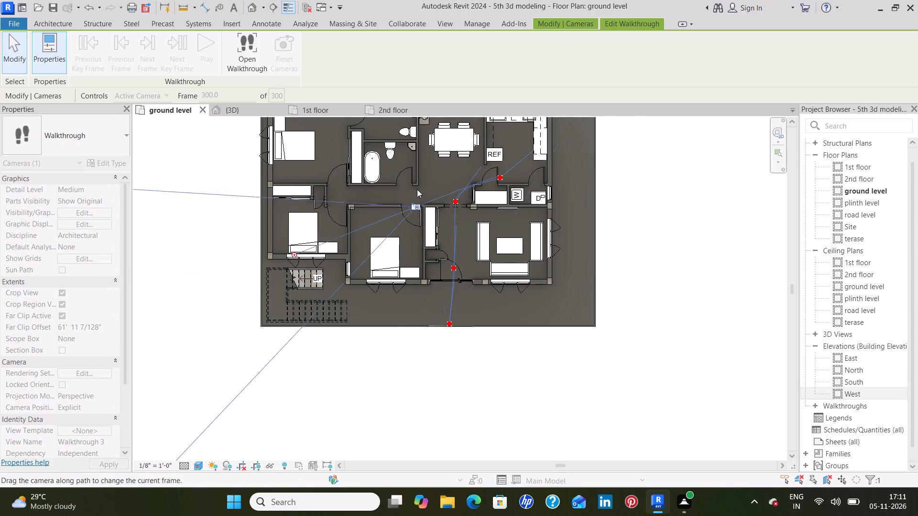
drag(414, 206, 459, 193)
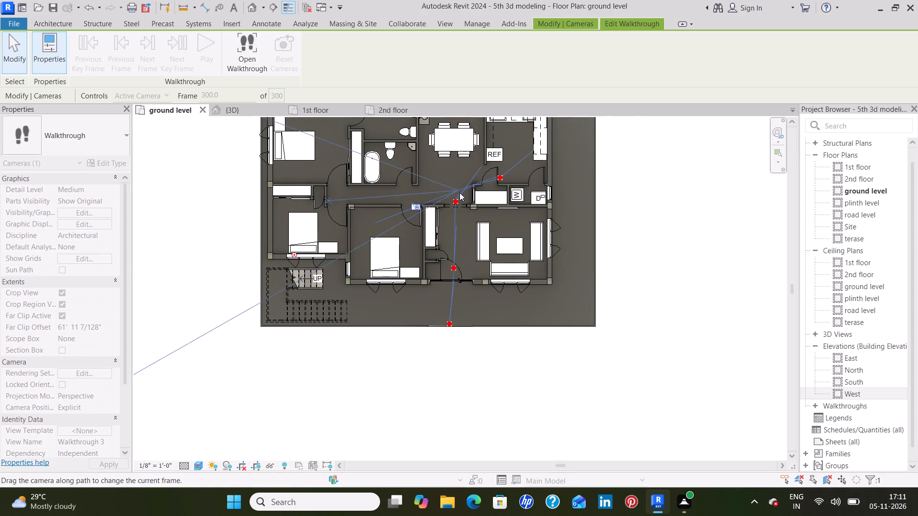
drag(459, 193, 445, 322)
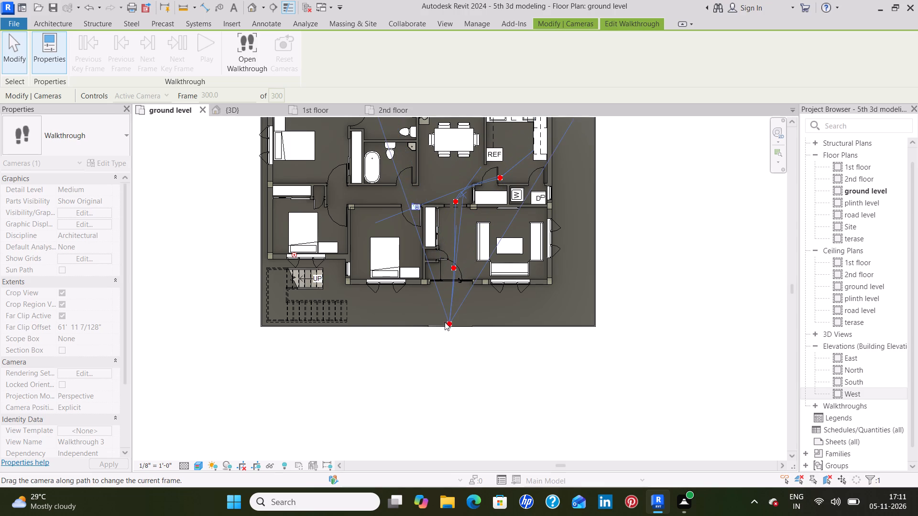
drag(445, 322, 445, 323)
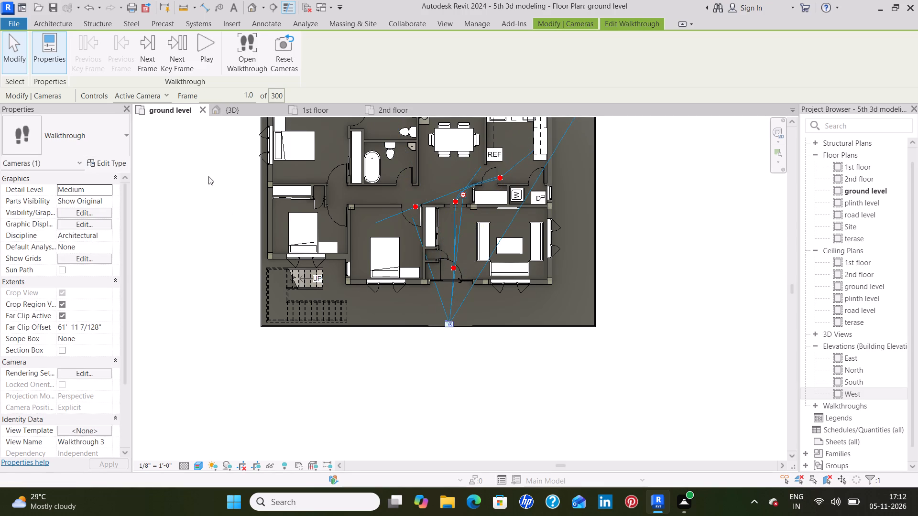
Open the Walkthrough 3 view and extend its crop region's bottom and left edges to frame the whole entrance door.
click(245, 45)
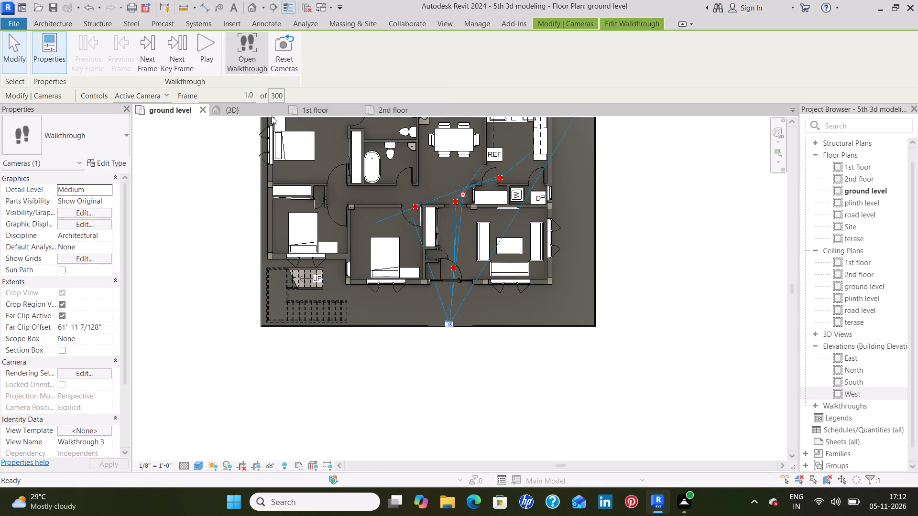
scroll(437, 282, down, 4)
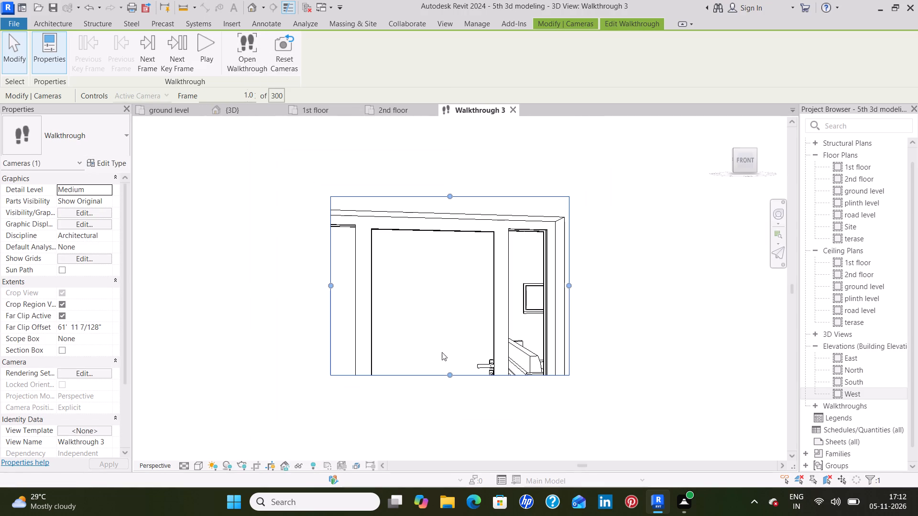
scroll(430, 341, down, 2)
middle_drag(429, 340, 459, 246)
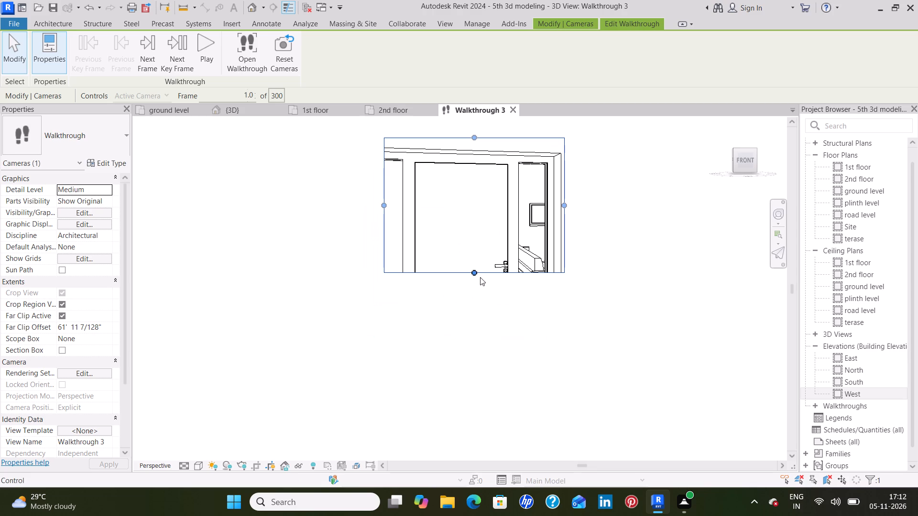
drag(472, 271, 457, 402)
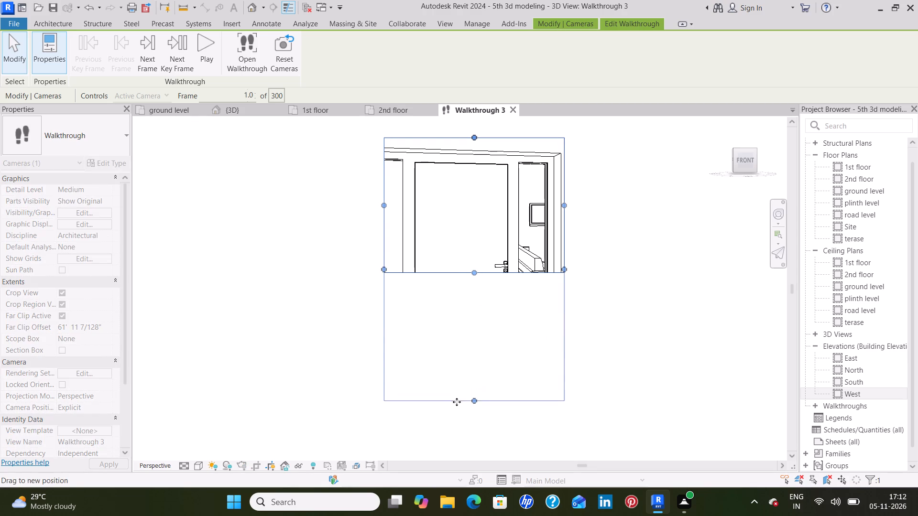
drag(457, 402, 457, 409)
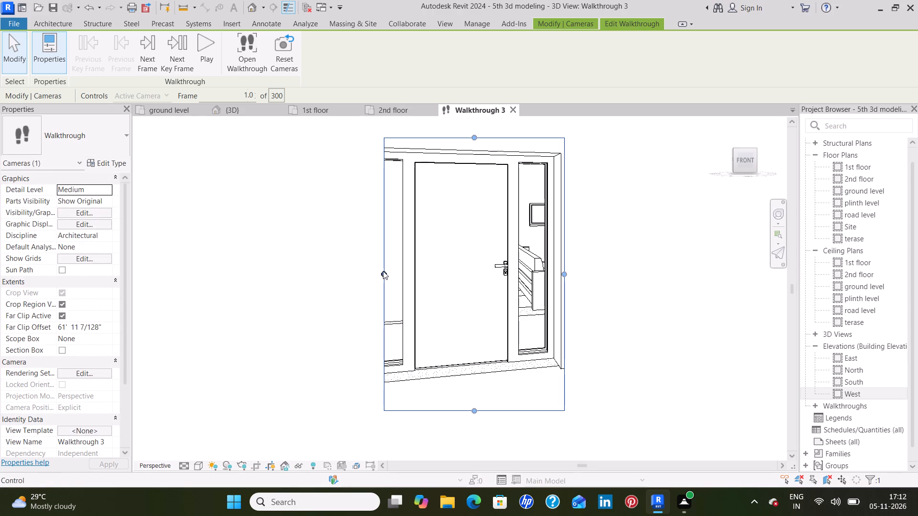
drag(383, 271, 336, 270)
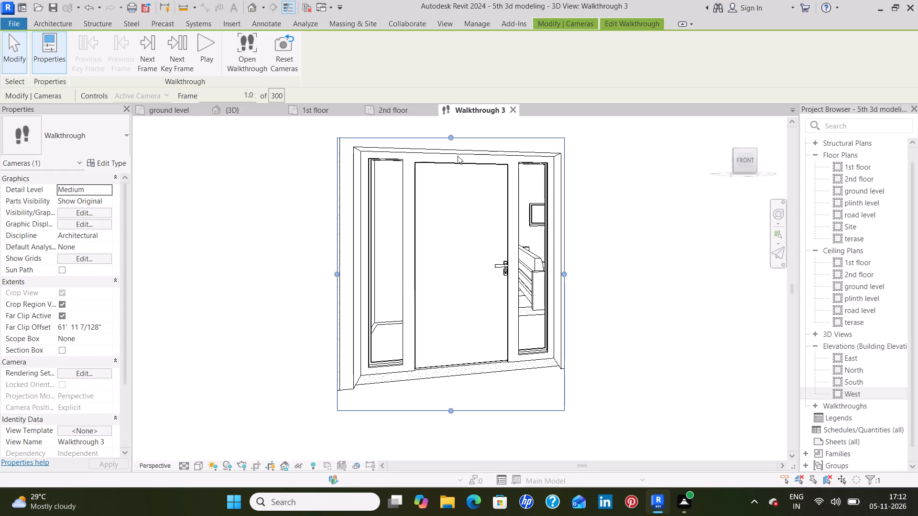
In the ground level plan, move the camera to the key frame just inside the main door and aim it across the living room.
click(165, 107)
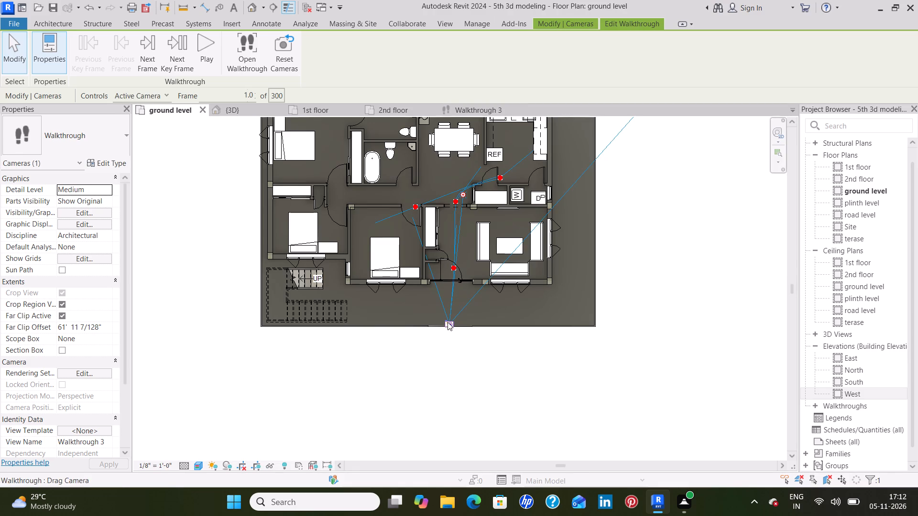
drag(448, 322, 452, 270)
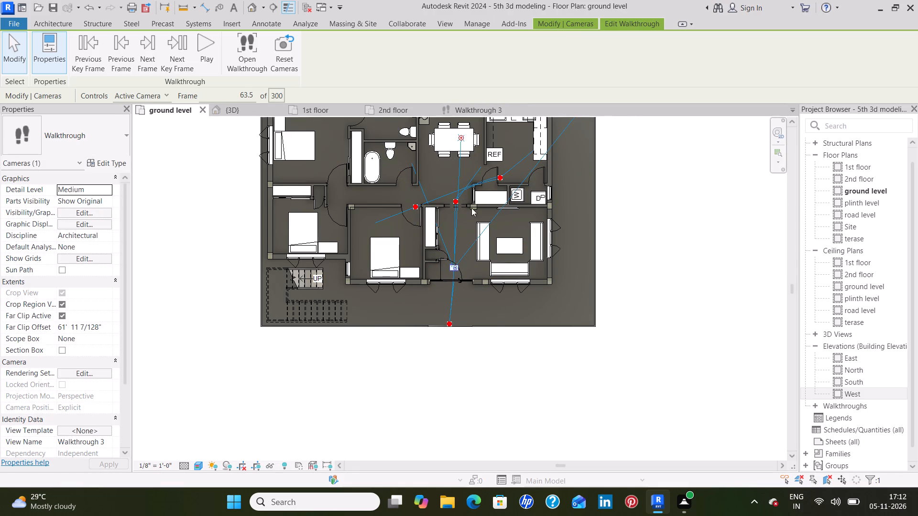
drag(460, 136, 483, 134)
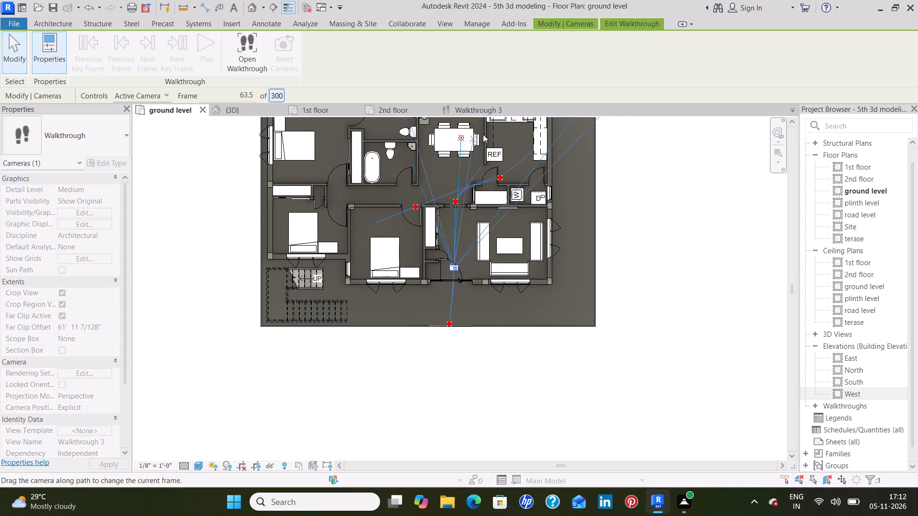
drag(483, 134, 557, 193)
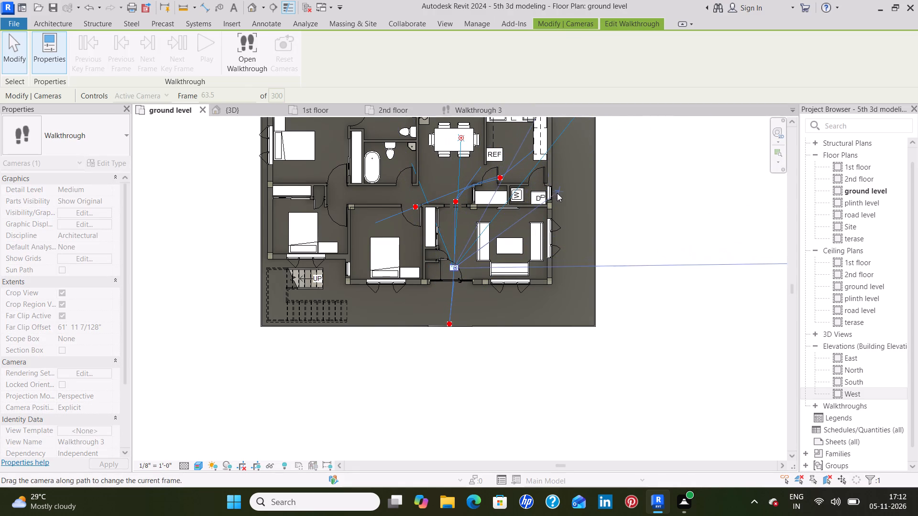
drag(557, 193, 562, 204)
click(562, 204)
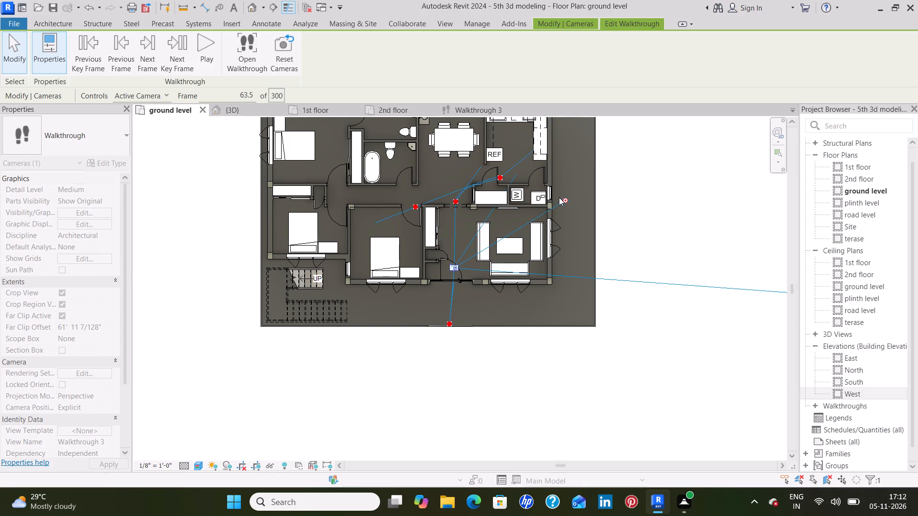
Reopen the walkthrough view and extend the crop region's right and bottom edges to show more of the living room seating.
click(244, 63)
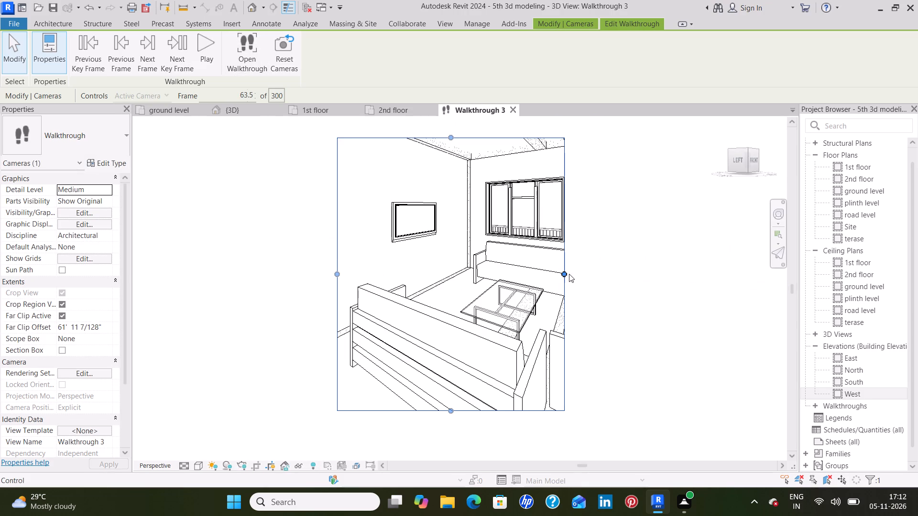
drag(563, 274, 606, 279)
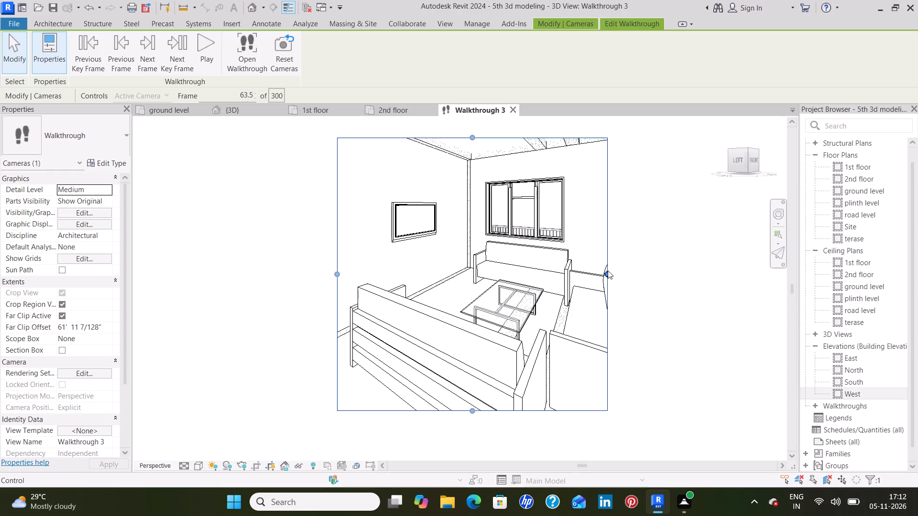
drag(606, 272, 631, 278)
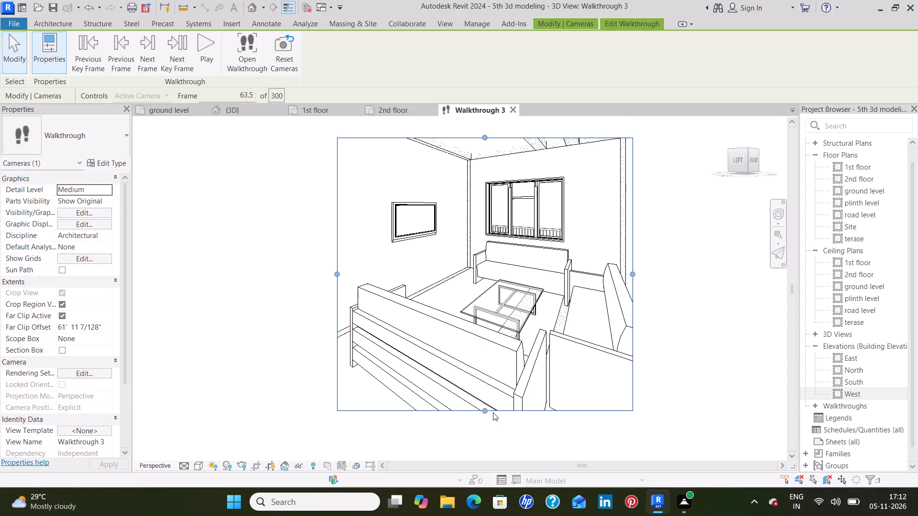
drag(485, 409, 486, 436)
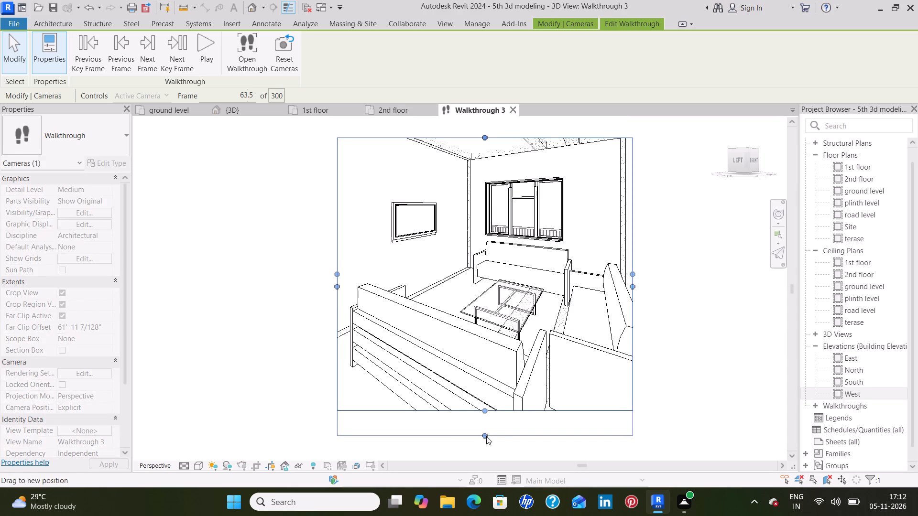
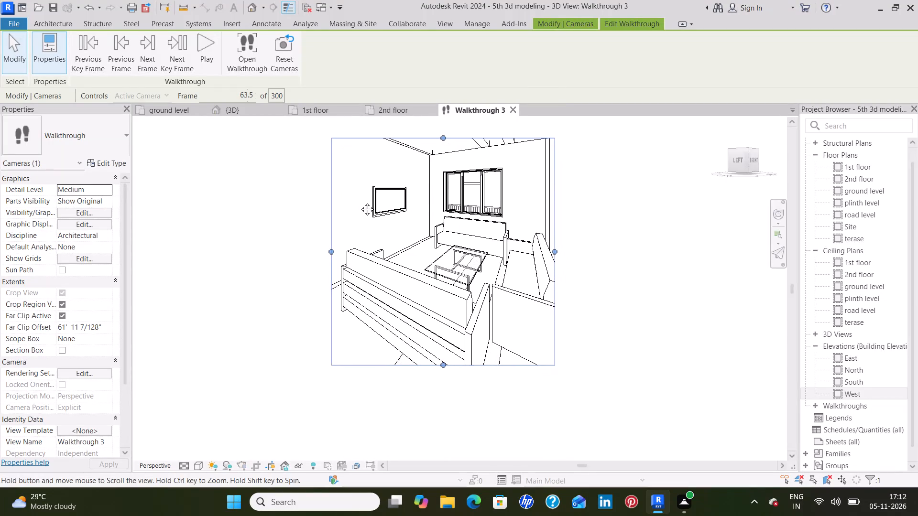
In the ground level plan, move the camera to the hallway key frame below the dining area and aim it through the dining table.
click(173, 114)
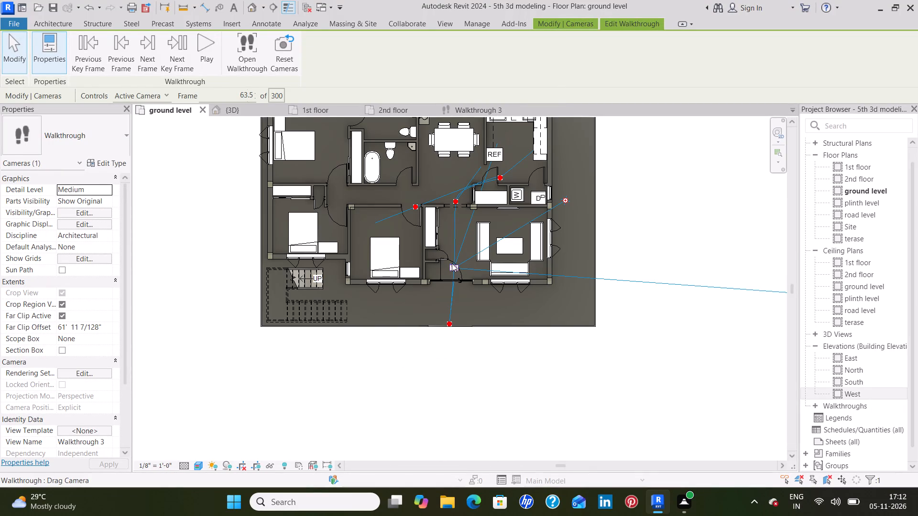
drag(452, 267, 453, 200)
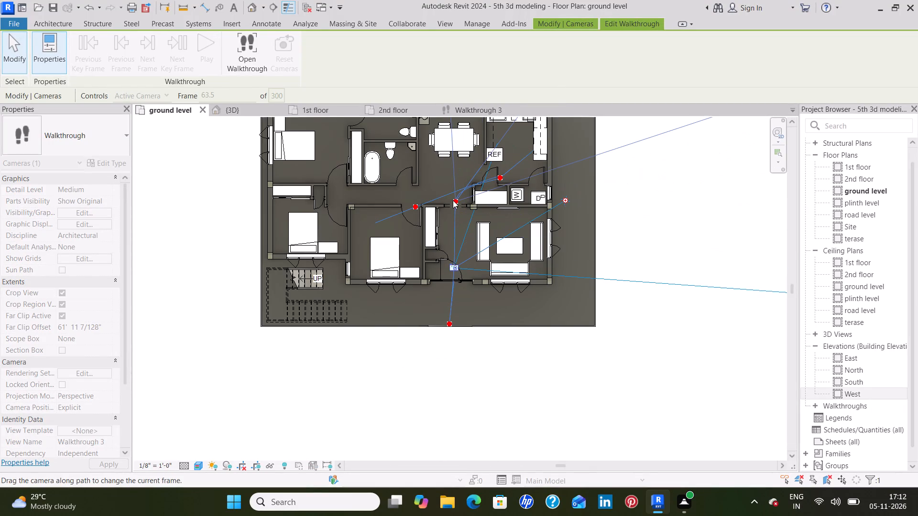
middle_drag(424, 180, 400, 281)
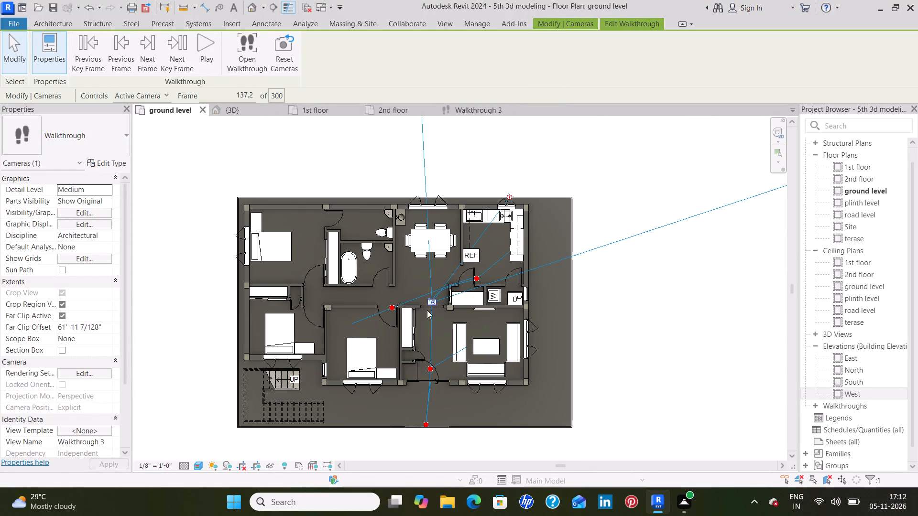
drag(511, 194, 447, 178)
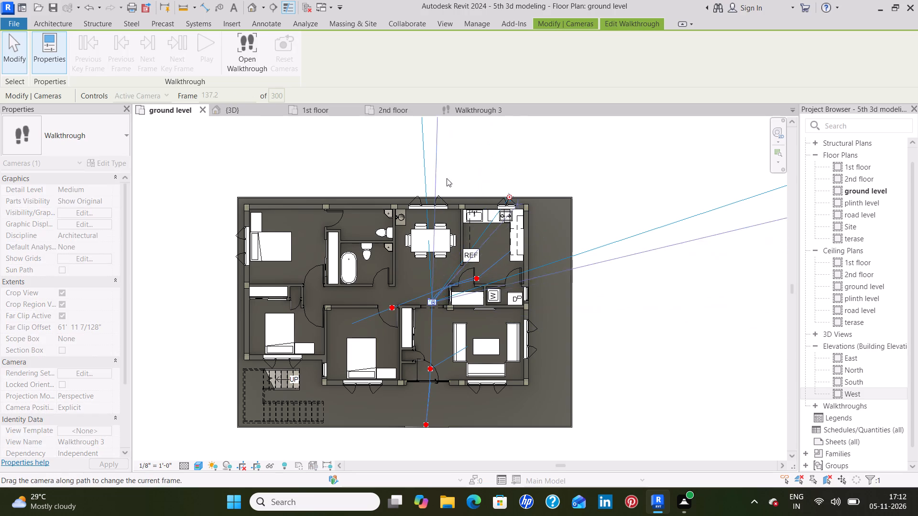
drag(447, 178, 365, 173)
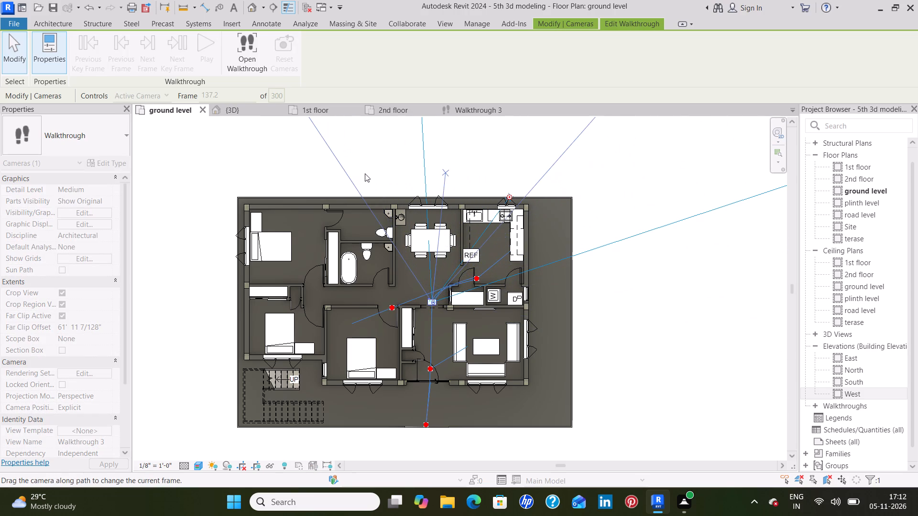
drag(365, 173, 365, 175)
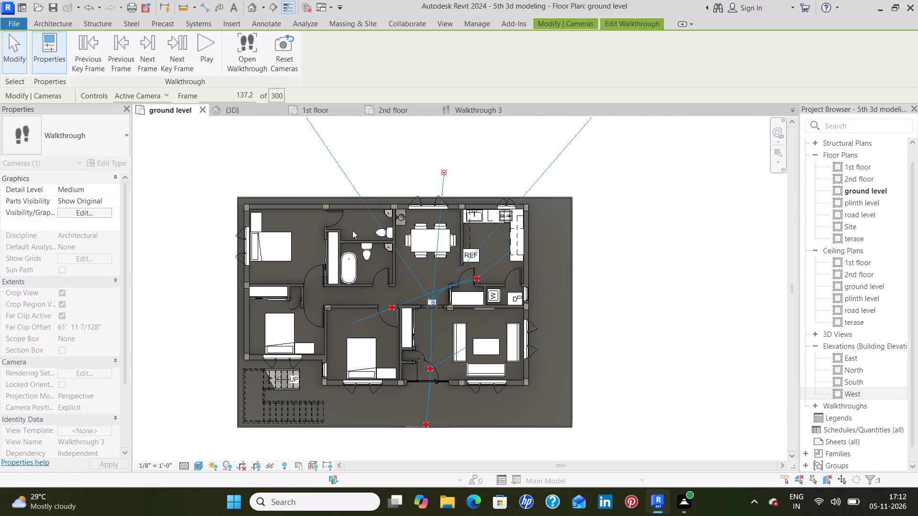
Reopen the walkthrough view, pull the crop region's left edge inward and extend its right edge to frame the dining table and chairs.
click(243, 62)
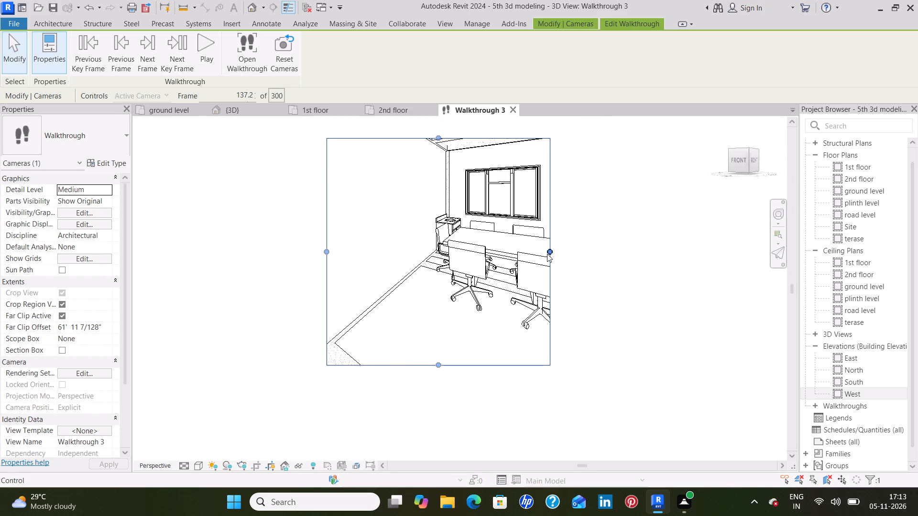
drag(326, 254, 385, 250)
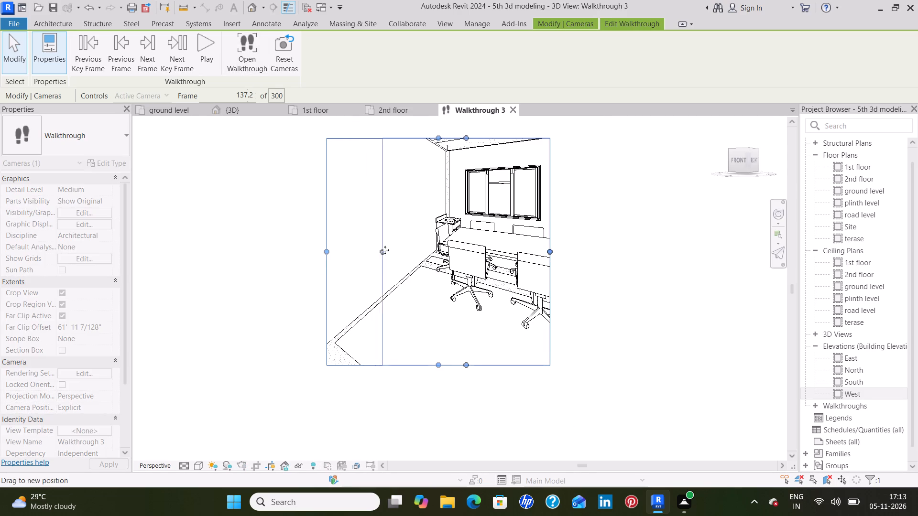
drag(385, 250, 393, 250)
drag(552, 250, 594, 253)
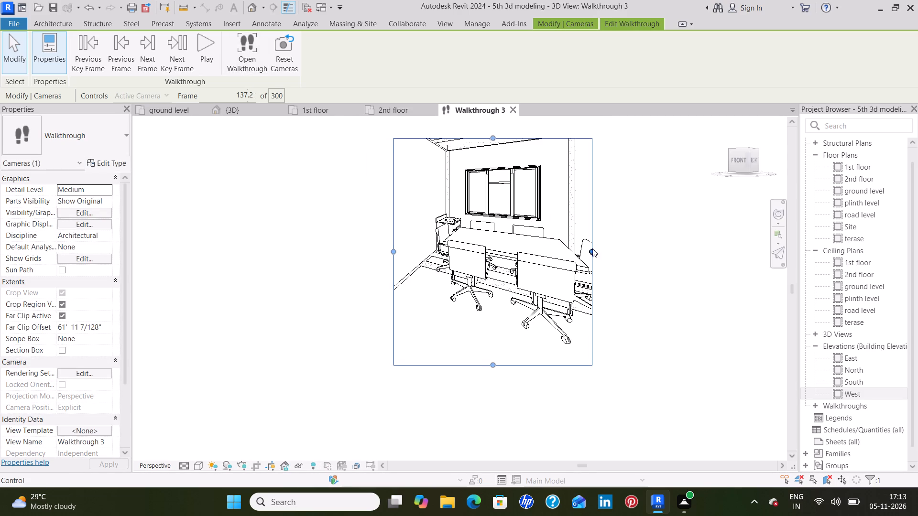
drag(592, 248, 619, 251)
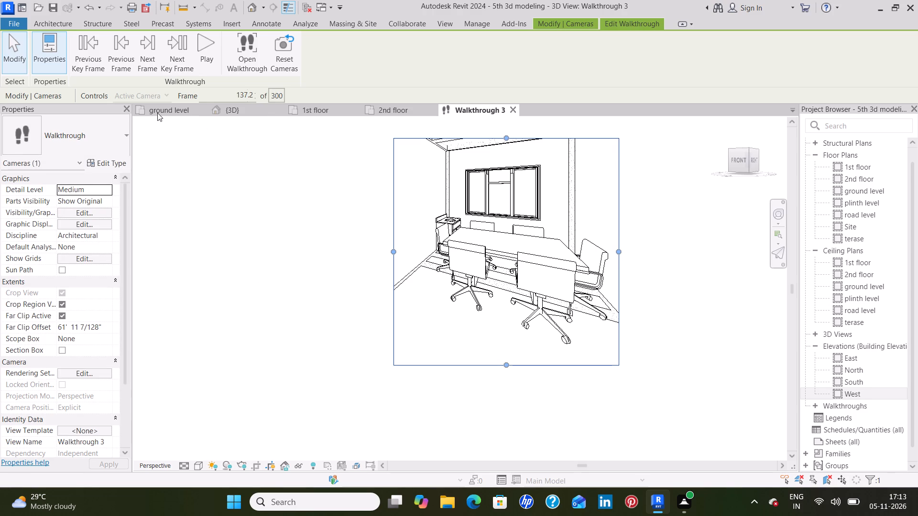
In the ground level plan, move the camera to the key frame at the kitchen door and aim it into the kitchen.
click(154, 112)
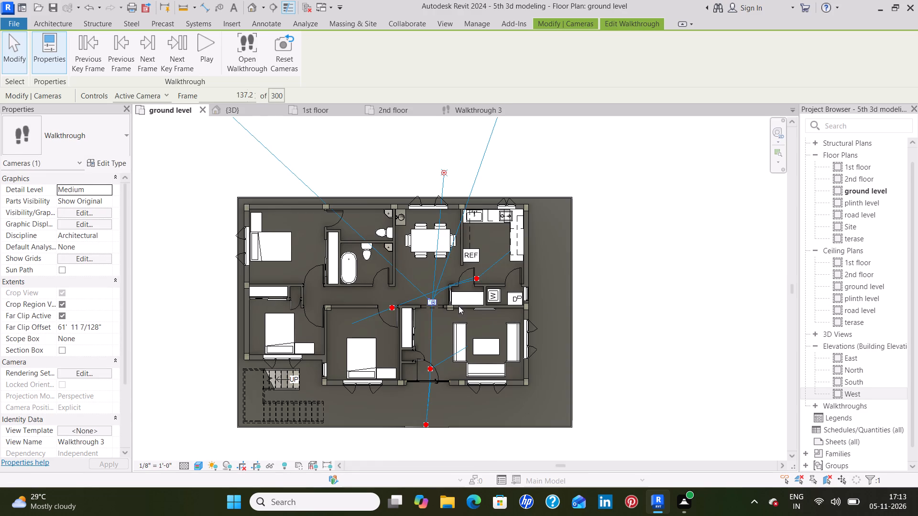
drag(431, 301, 472, 279)
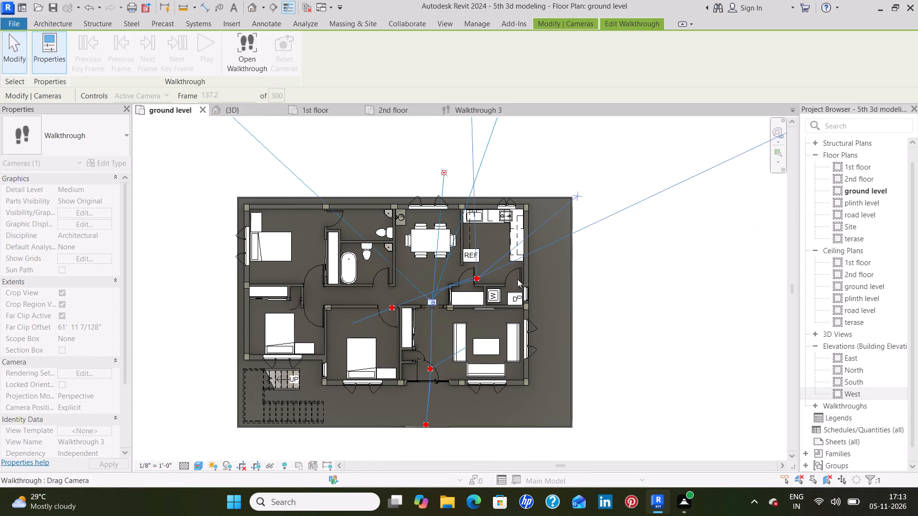
drag(576, 193, 536, 179)
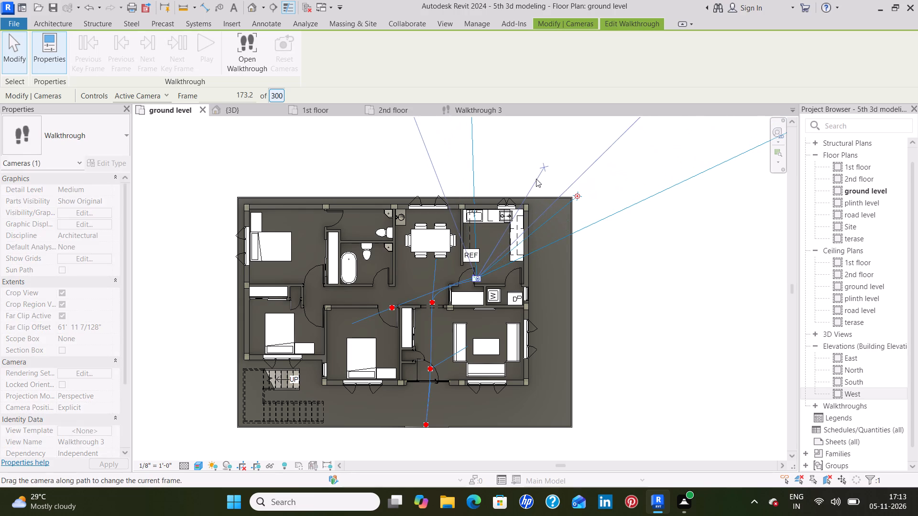
drag(536, 179, 535, 178)
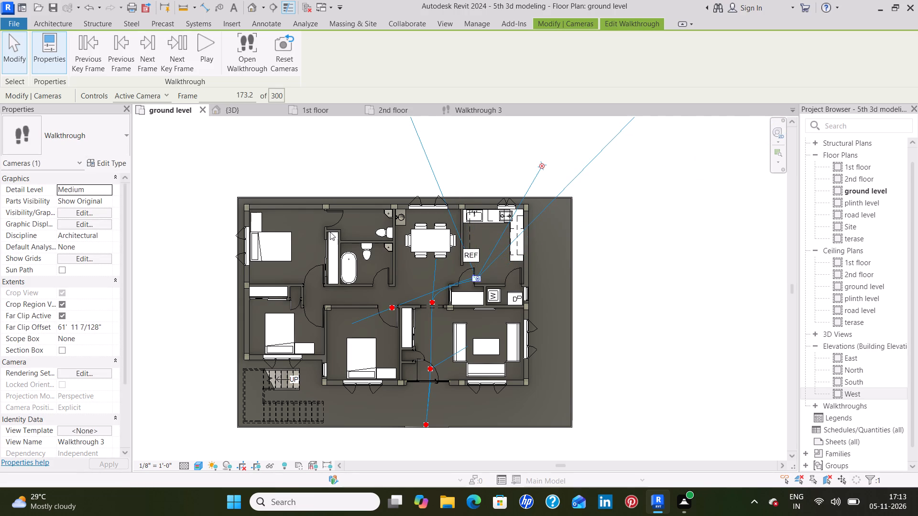
Reopen the walkthrough view, extend the crop region's left edge and pull in its right edge to frame the kitchen counters.
click(253, 63)
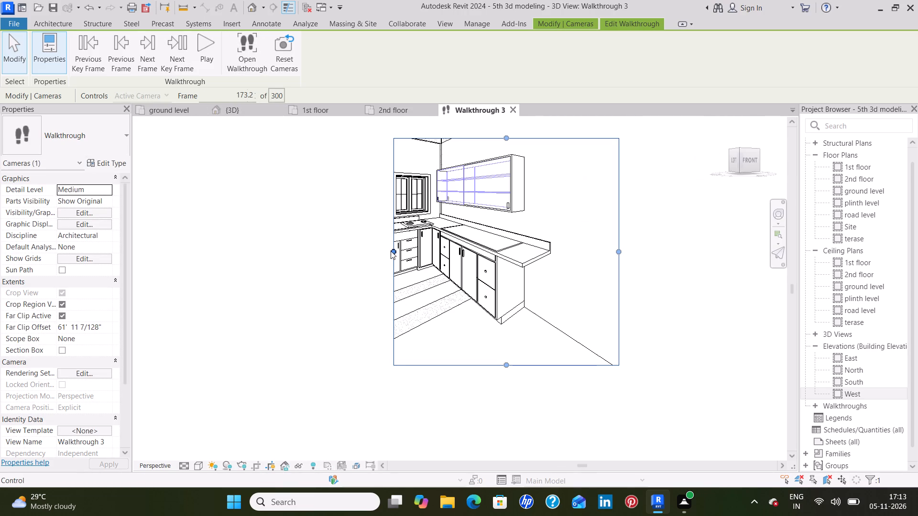
drag(391, 251, 340, 258)
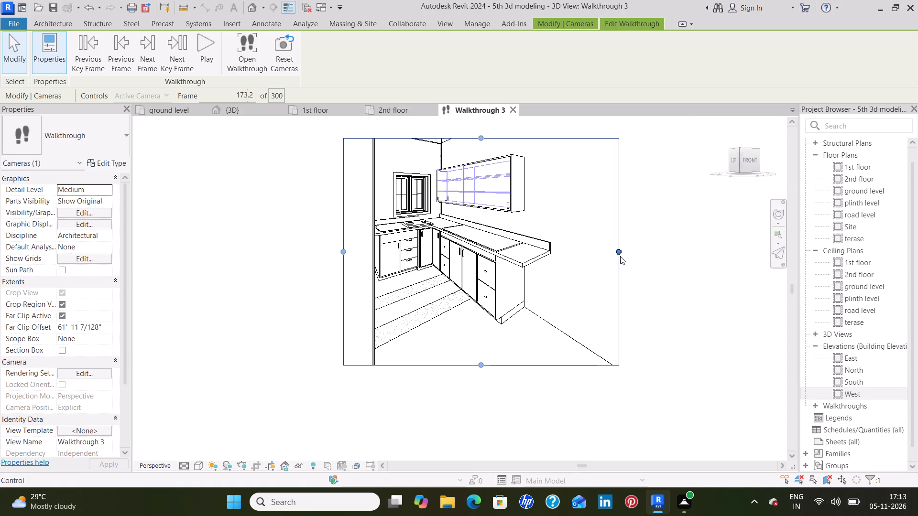
drag(618, 253, 567, 250)
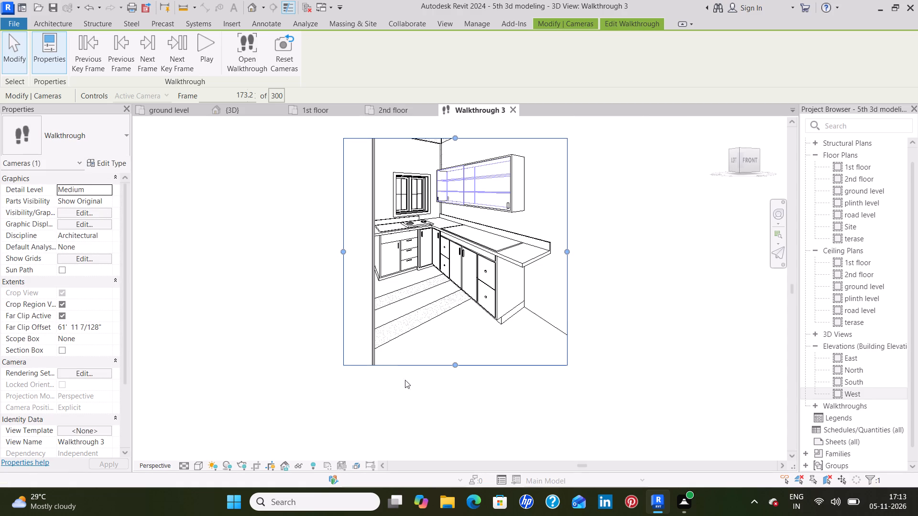
In the ground level plan, move the camera to the last key frame at the bedroom door and aim it across the bed, staying in walkthrough editing.
click(177, 109)
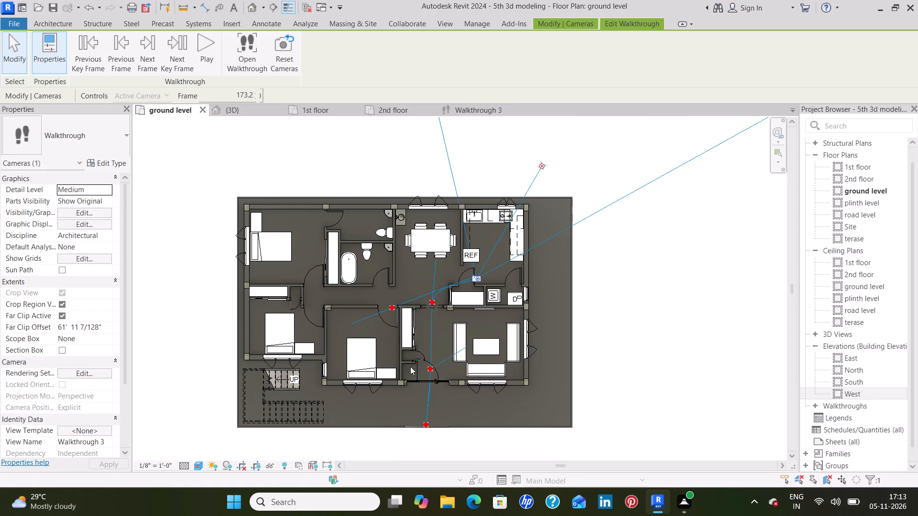
drag(474, 276, 465, 278)
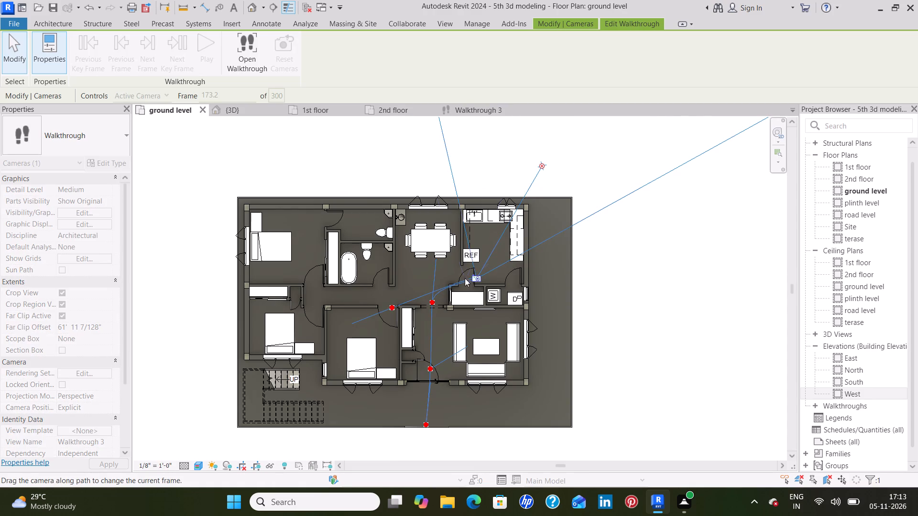
drag(465, 278, 394, 308)
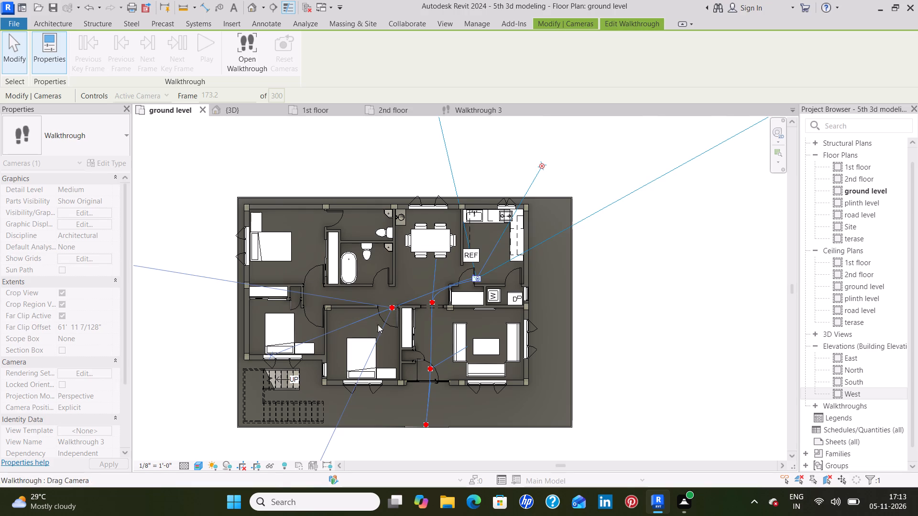
drag(271, 356, 335, 413)
click(335, 413)
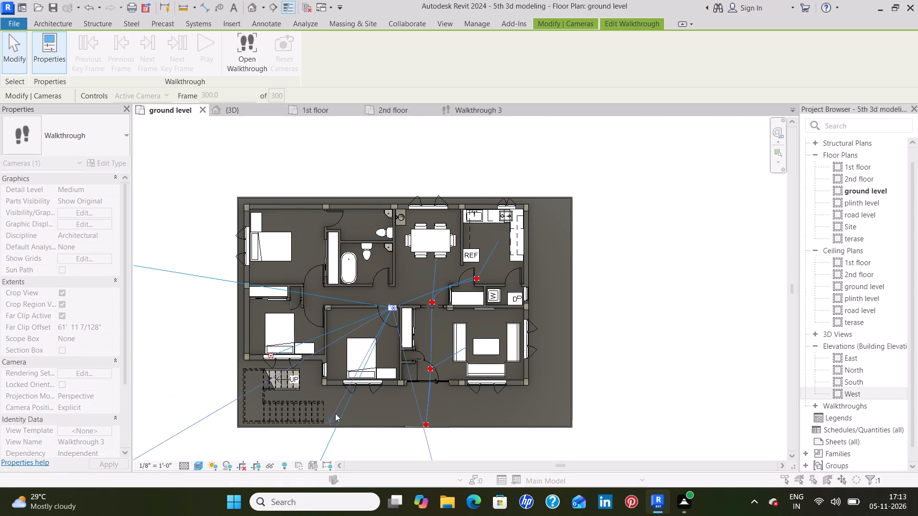
click(540, 250)
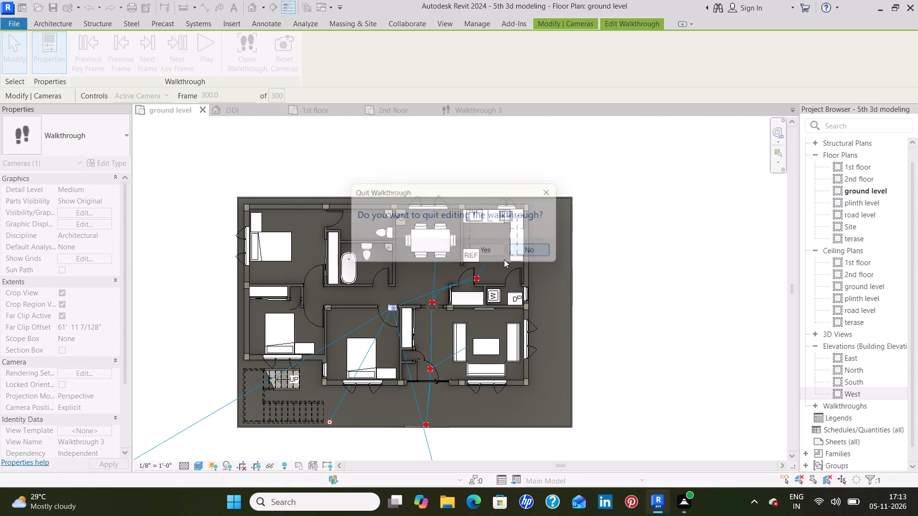
Reopen the walkthrough view and extend the crop region's left edge to include the whole bedside drawer unit.
click(242, 53)
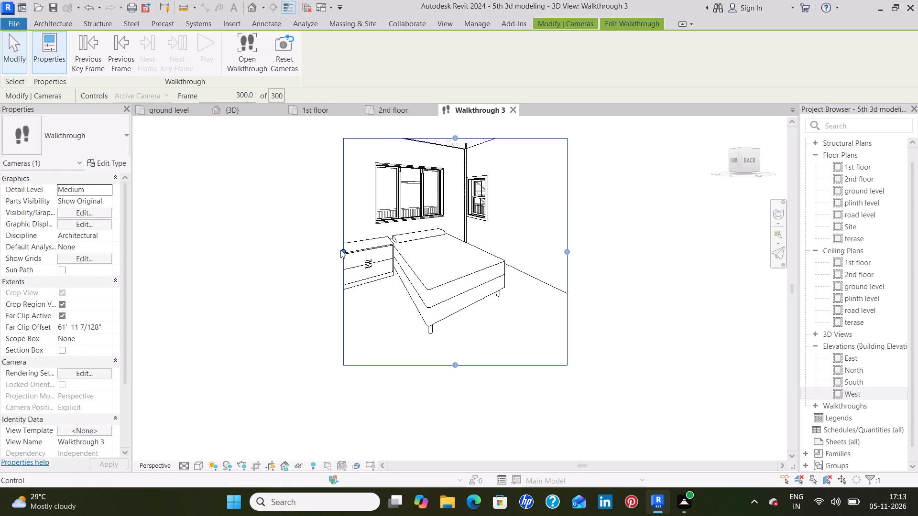
drag(340, 250, 325, 254)
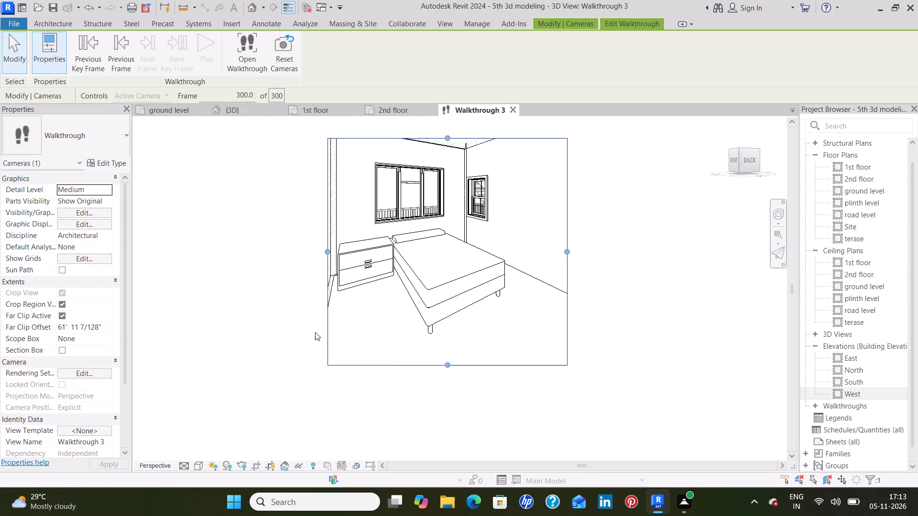
In the ground level plan, move the camera back along the path to the first key frame outside the entrance.
click(175, 111)
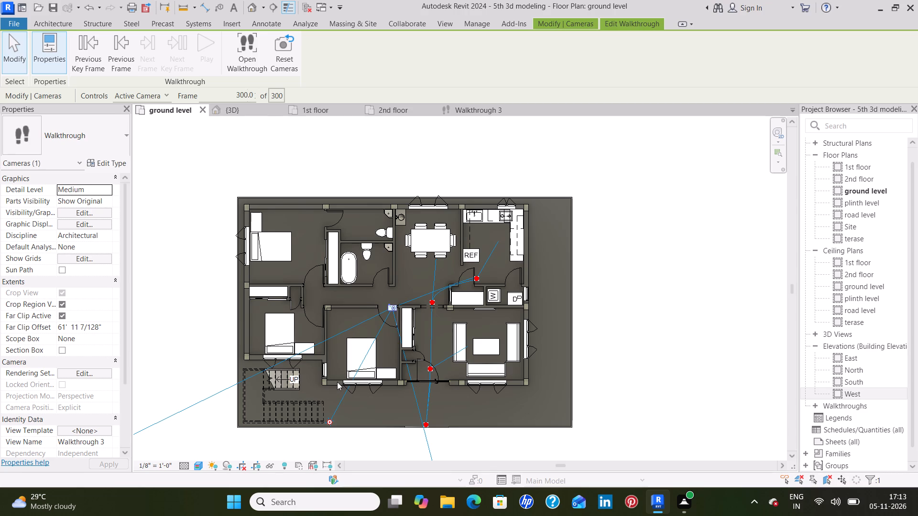
drag(393, 308, 464, 323)
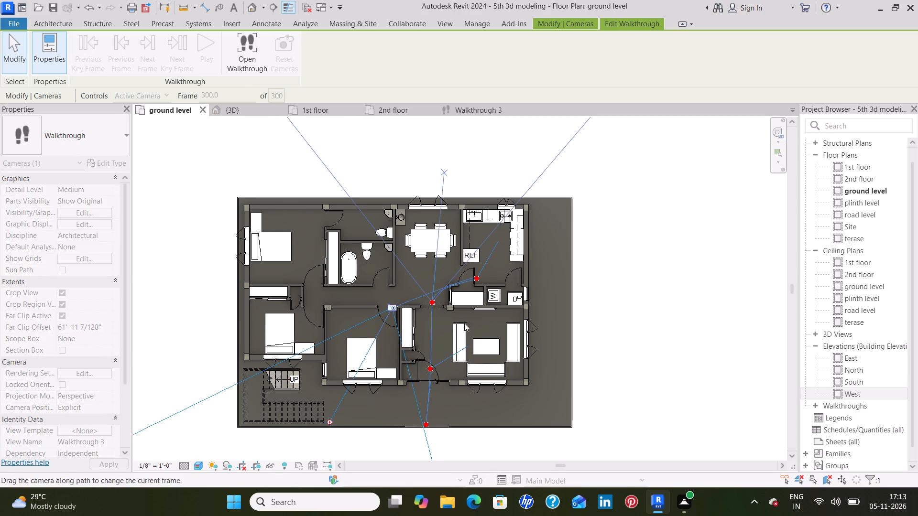
drag(464, 323, 424, 424)
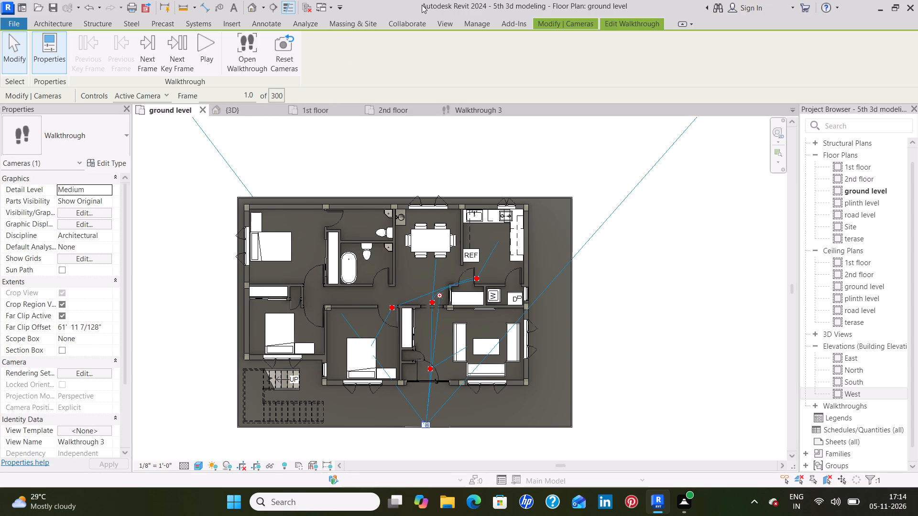
Switch to the Walkthrough 3 view and play the walkthrough from its first frame.
click(651, 24)
click(622, 26)
click(621, 22)
click(494, 113)
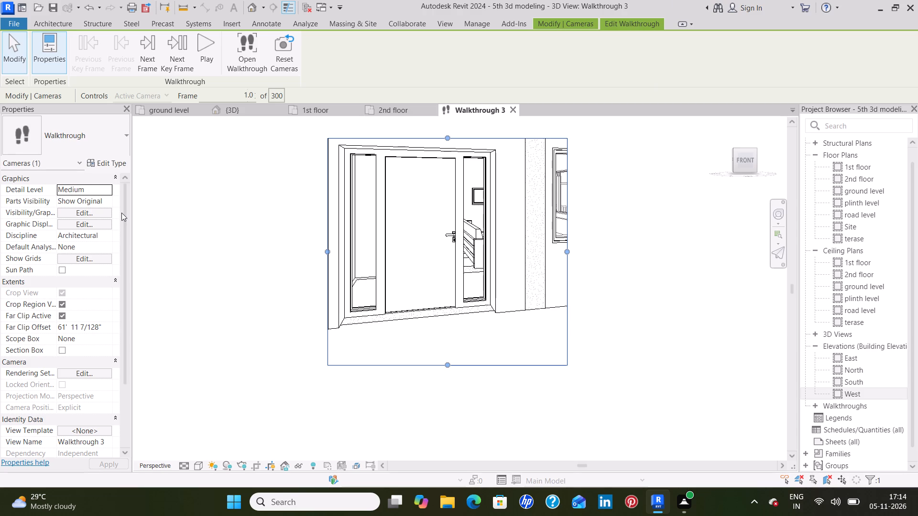
click(206, 53)
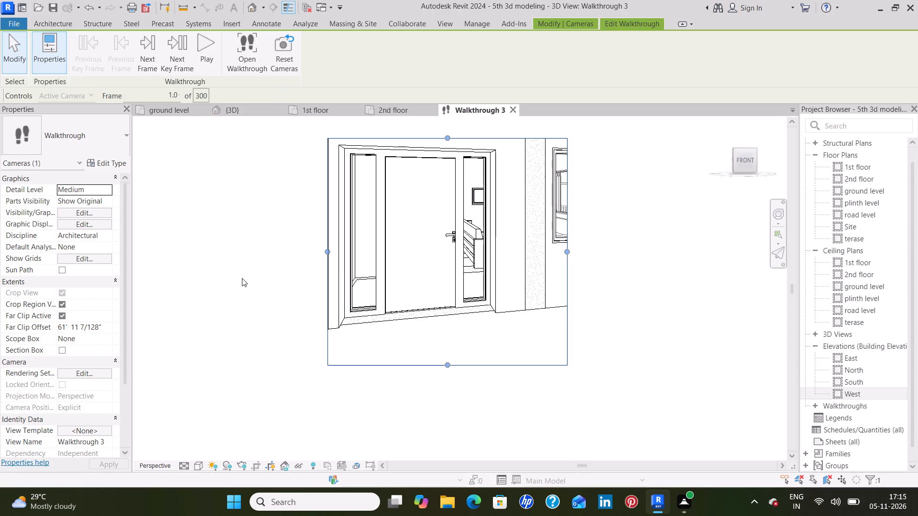
Set the Walkthrough 3 view to the Realistic visual style and Fine detail level.
click(201, 466)
click(213, 457)
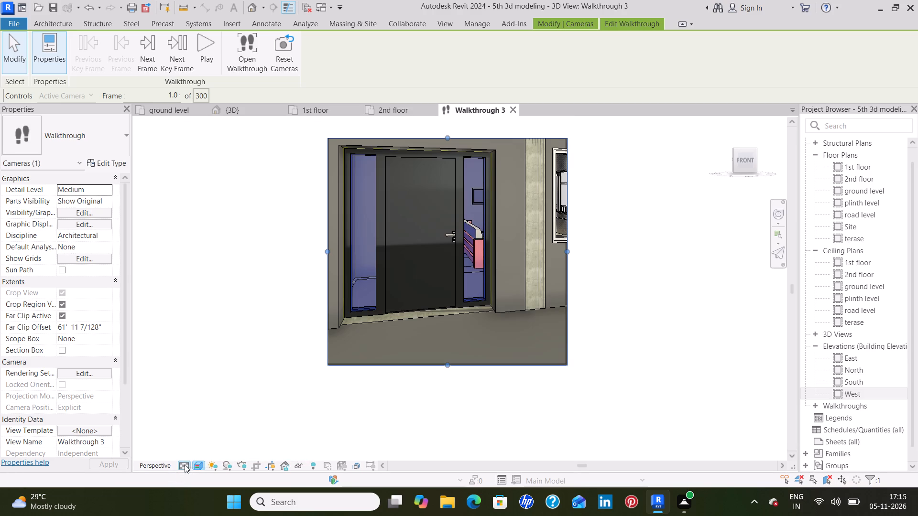
click(185, 464)
click(196, 451)
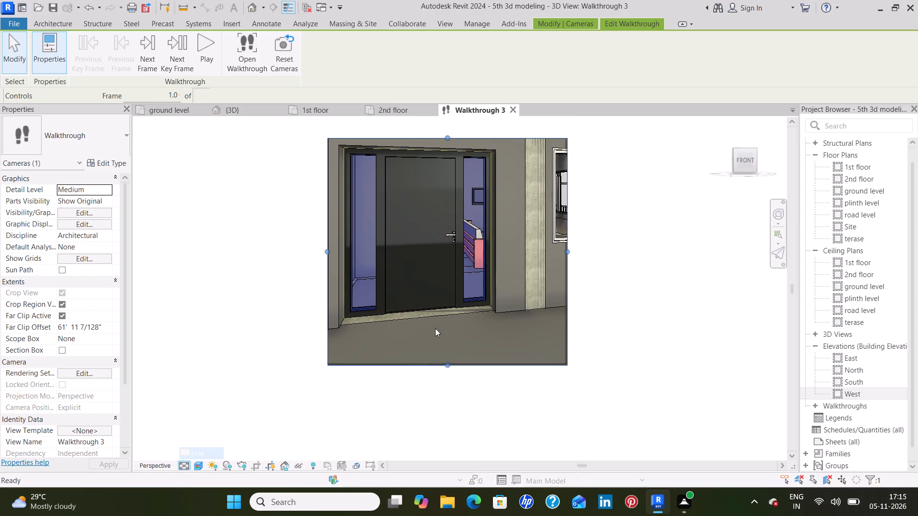
Select the Walkthrough 3 crop region, reopen the walkthrough for editing and play it with the new display settings.
scroll(444, 292, up, 3)
middle_drag(448, 284, 457, 355)
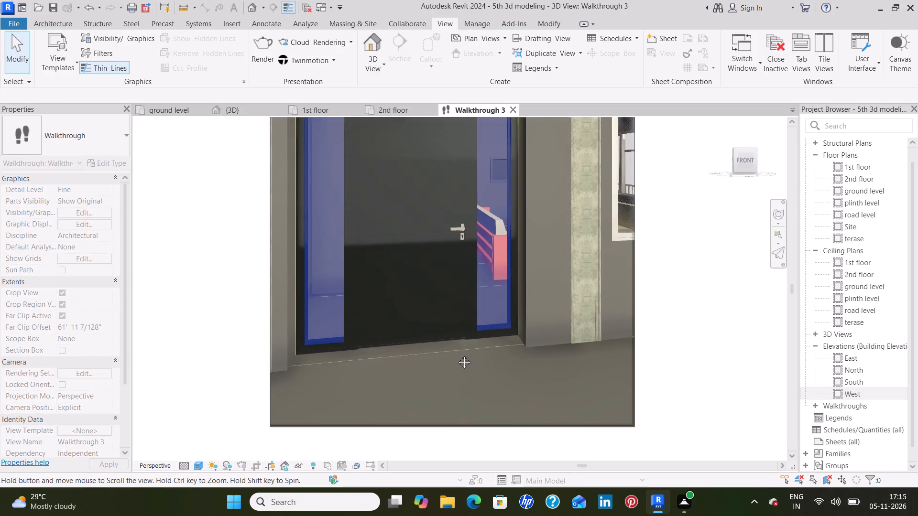
middle_drag(457, 355, 457, 369)
scroll(457, 373, down, 1)
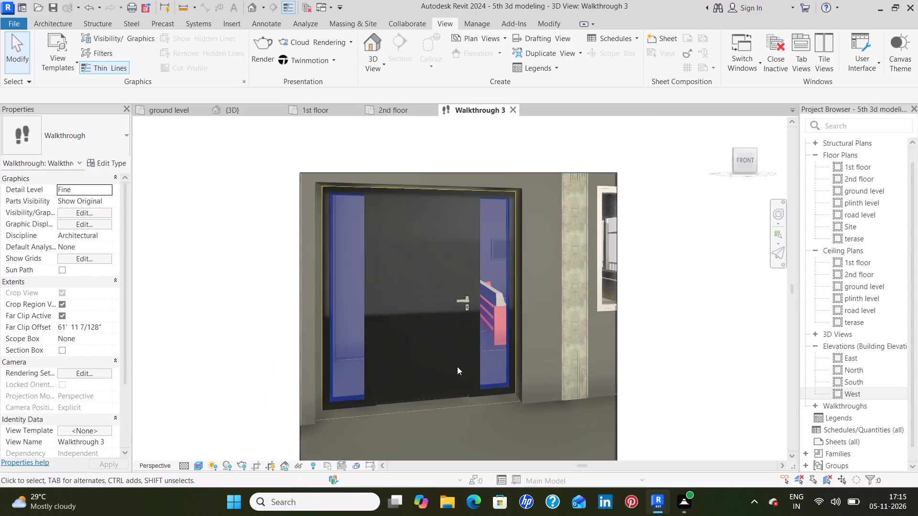
middle_drag(457, 366, 455, 341)
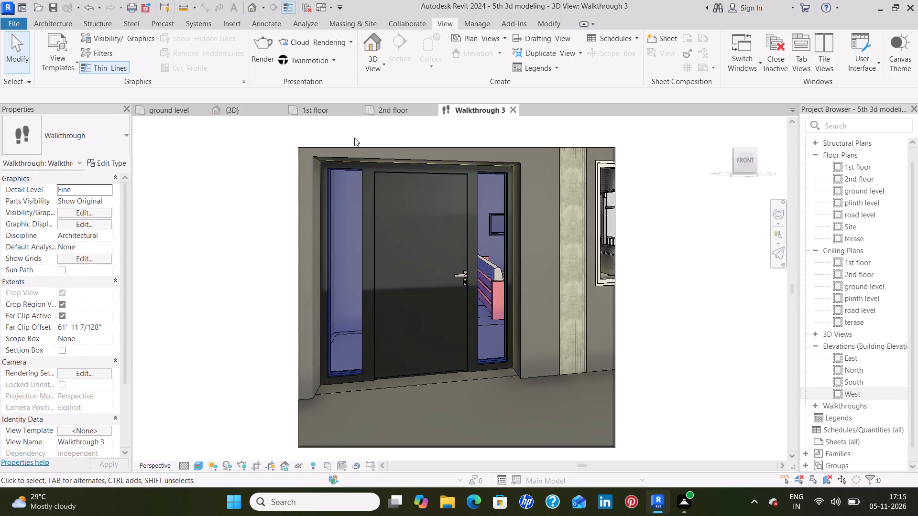
click(380, 144)
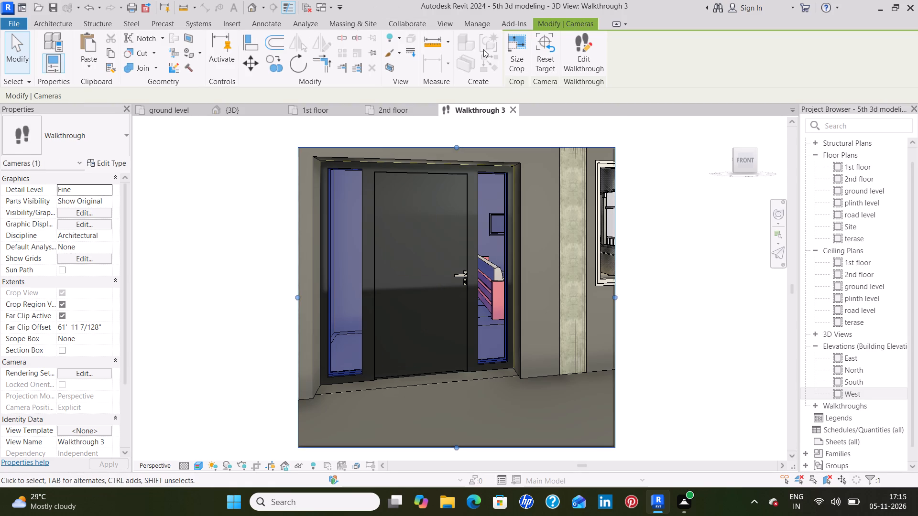
click(578, 60)
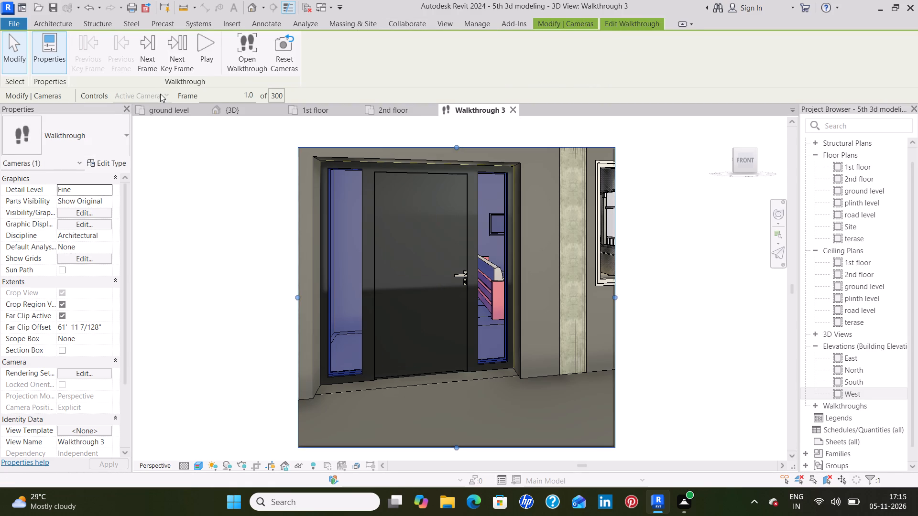
click(213, 53)
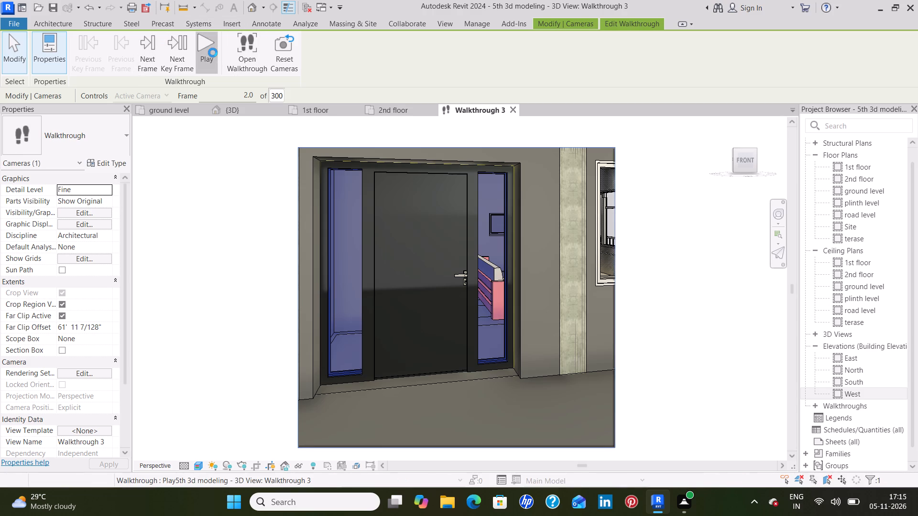
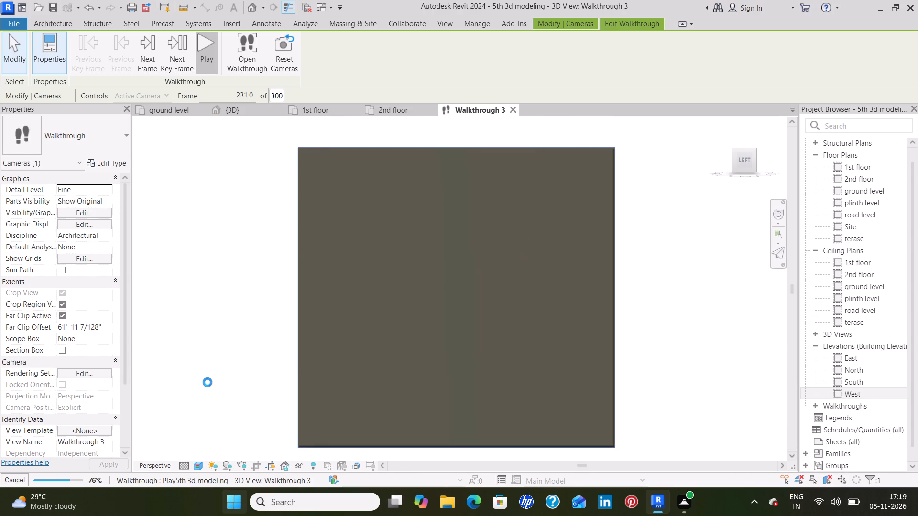
Let the Walkthrough 3 playback finish without quitting the edit, and close its view without saving the project.
drag(199, 385, 199, 430)
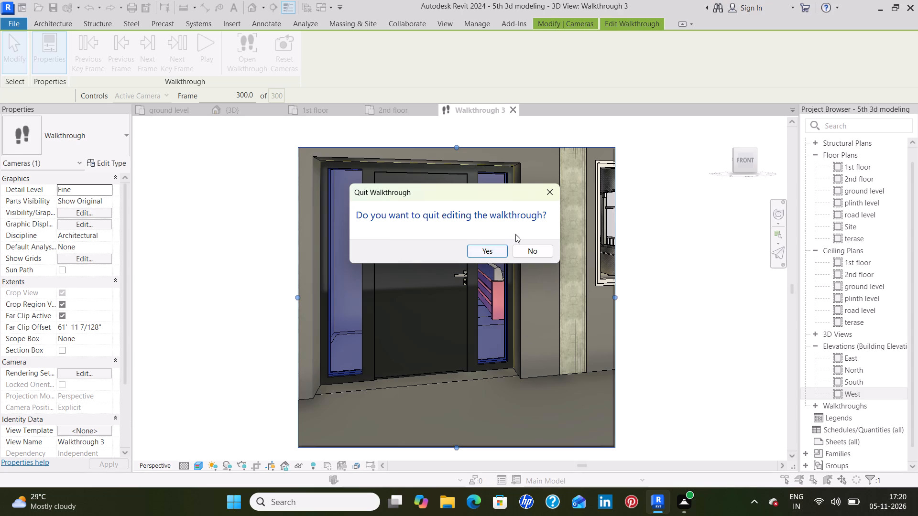
click(534, 252)
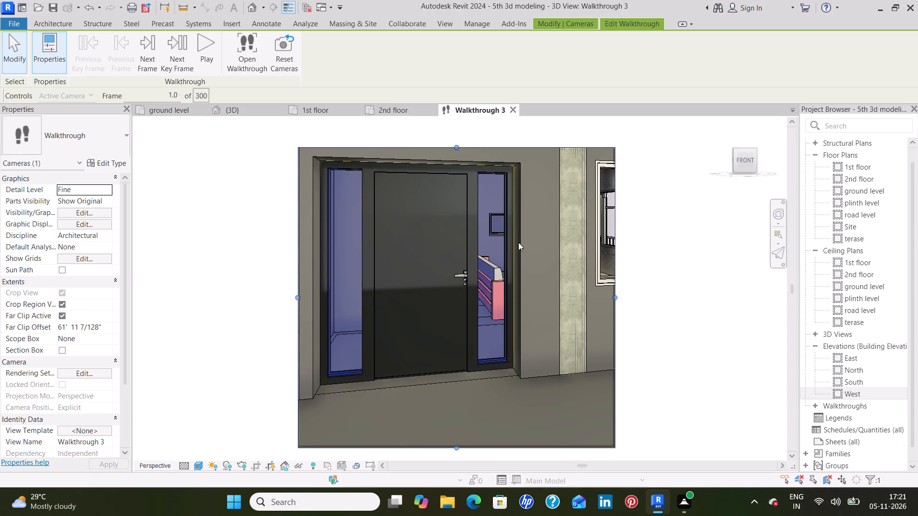
click(514, 110)
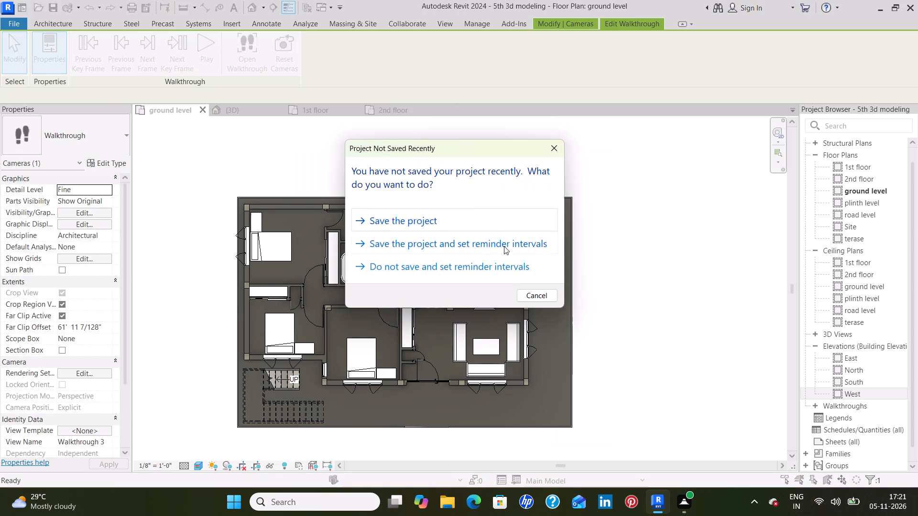
click(557, 146)
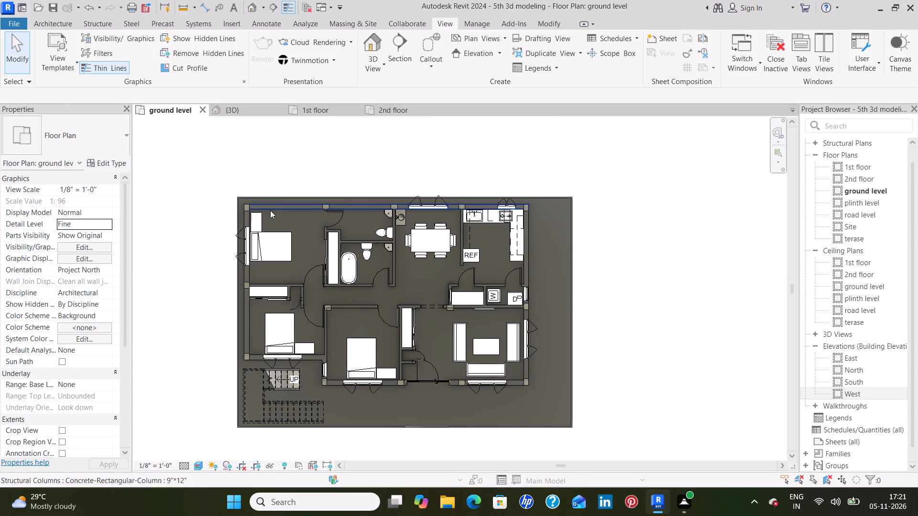
Switch to the default {3D} view and examine the whole building from the roof terrace down to the footings.
click(242, 111)
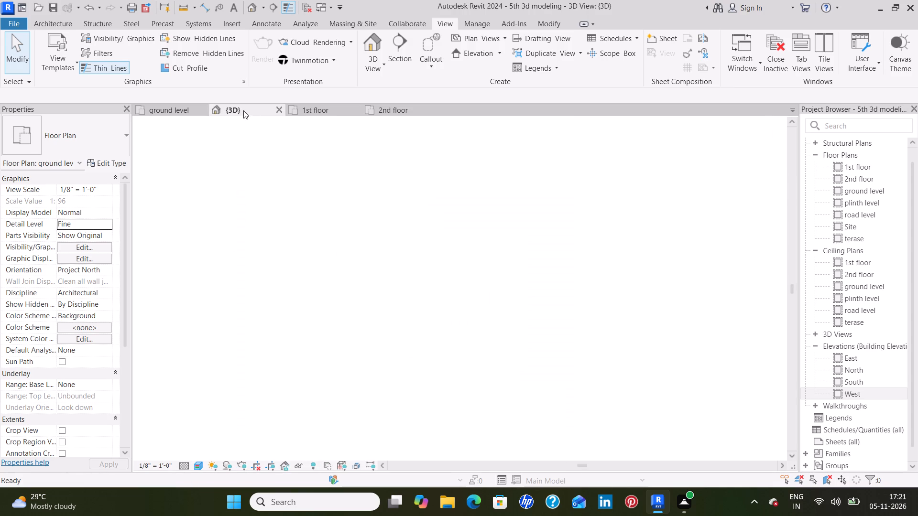
scroll(429, 286, down, 2)
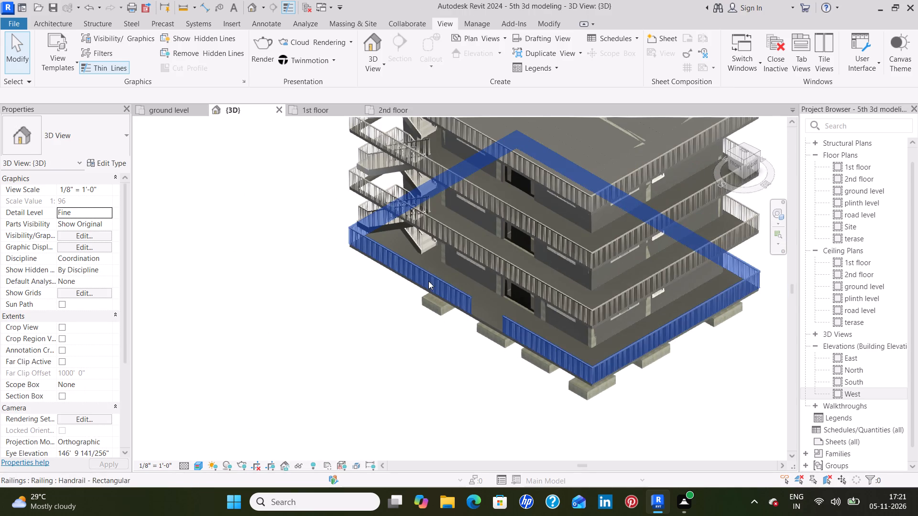
scroll(431, 279, down, 2)
middle_drag(487, 224, 468, 254)
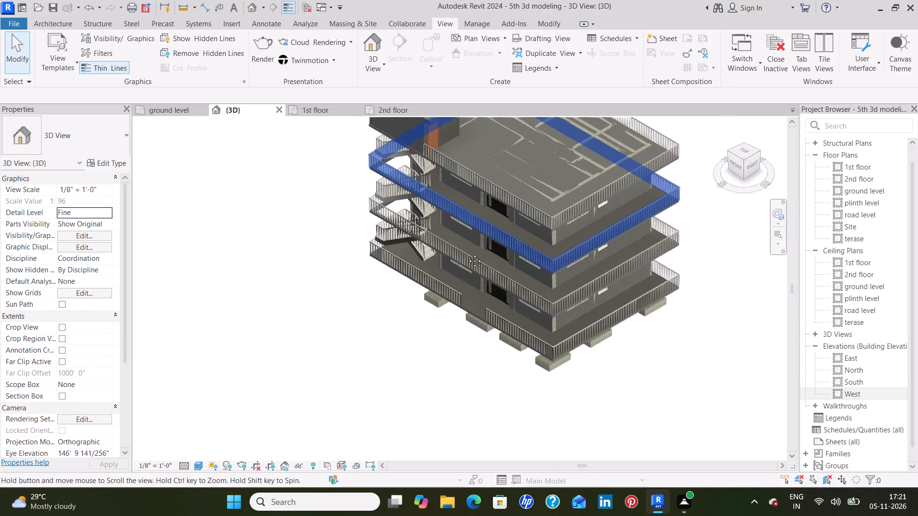
middle_drag(468, 254, 437, 293)
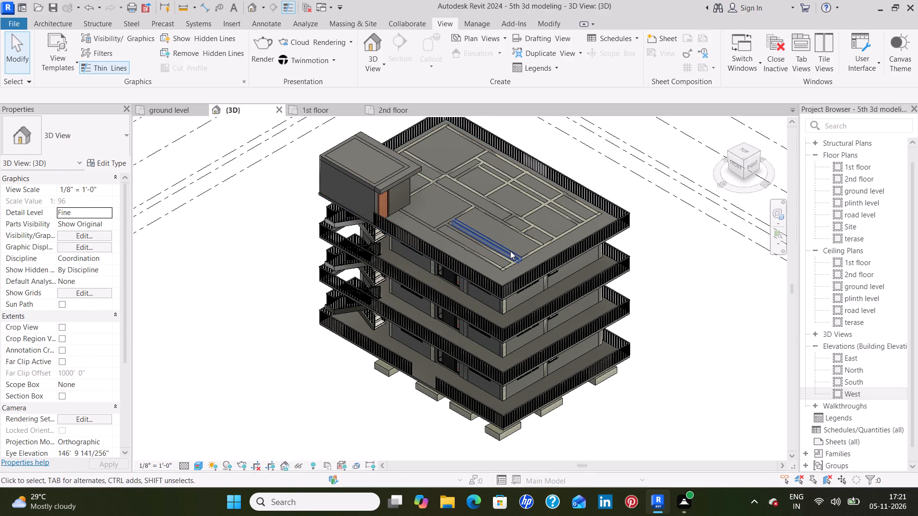
scroll(510, 252, down, 1)
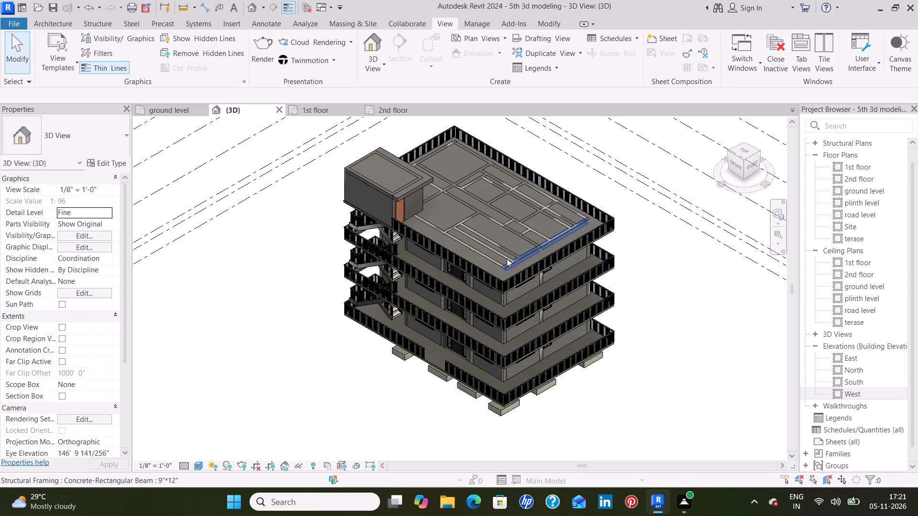
scroll(501, 254, up, 2)
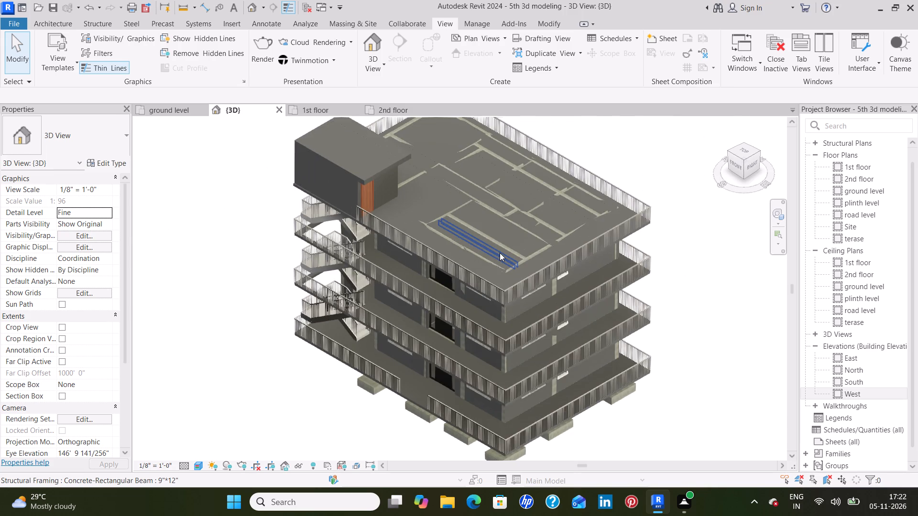
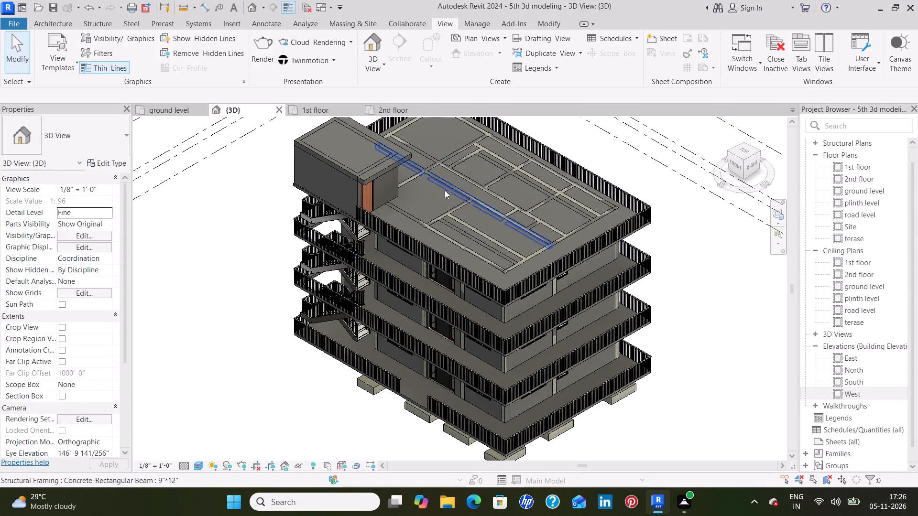
Examine the whole building in 3D from a low angle and then from its front side.
scroll(445, 191, down, 4)
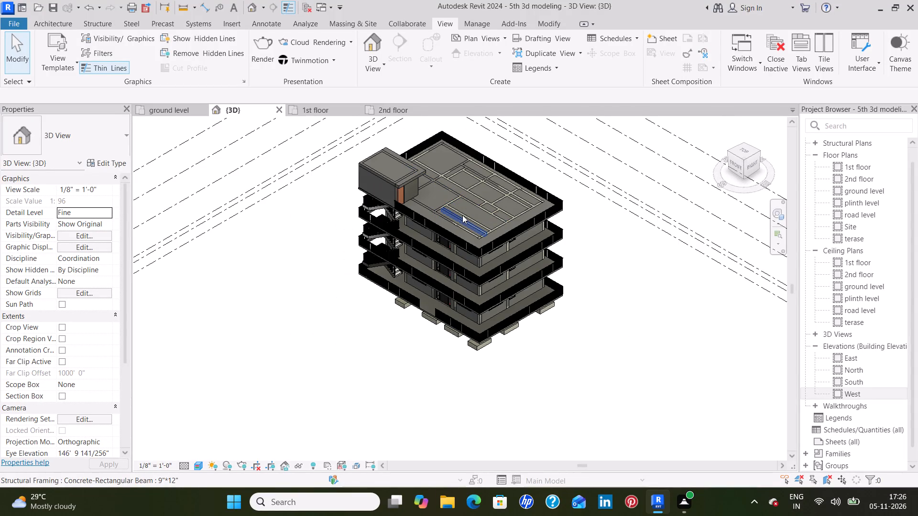
shift+middle_drag(514, 295, 541, 230)
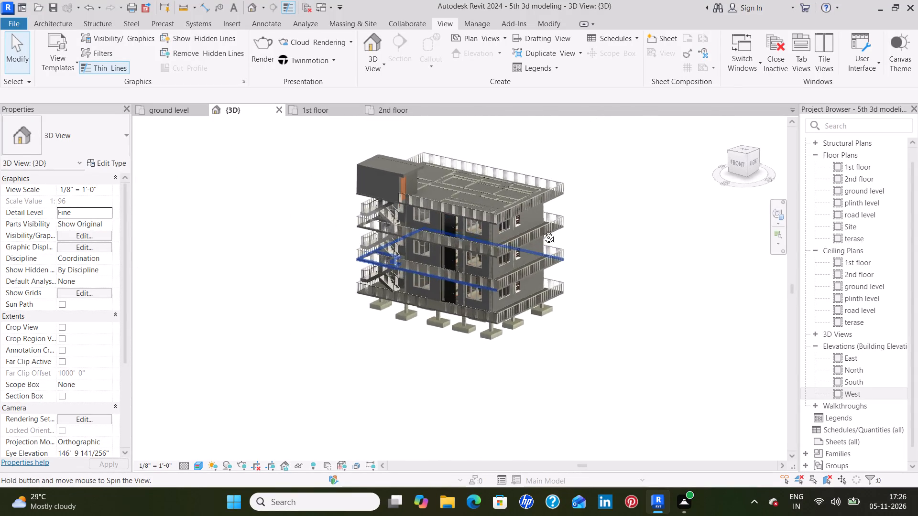
shift+middle_drag(541, 230, 599, 221)
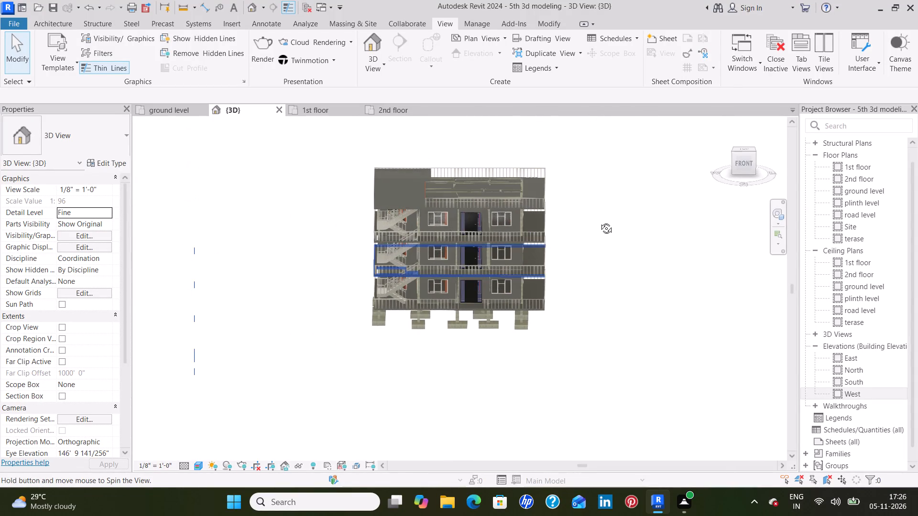
shift+middle_drag(599, 221, 599, 225)
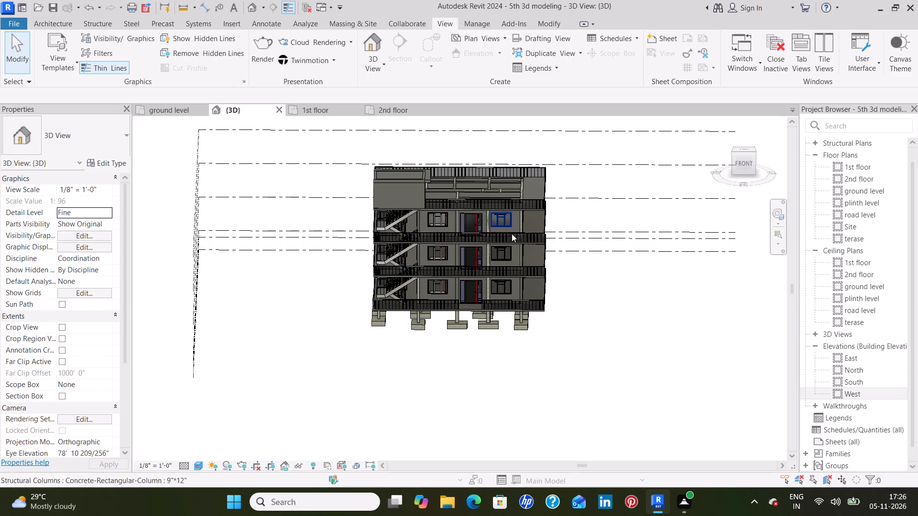
In the ground level floor plan, start placing a component and open the US family library for loading.
click(170, 111)
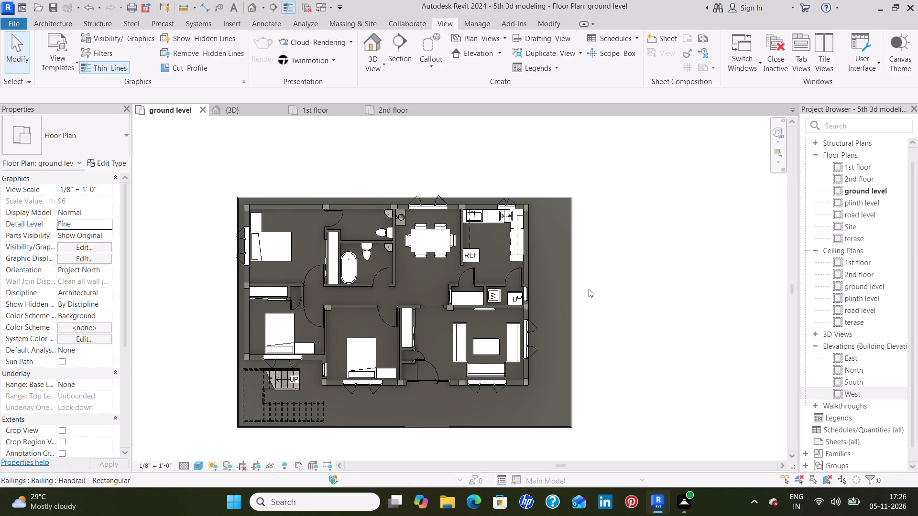
middle_drag(616, 301, 603, 253)
scroll(513, 236, up, 3)
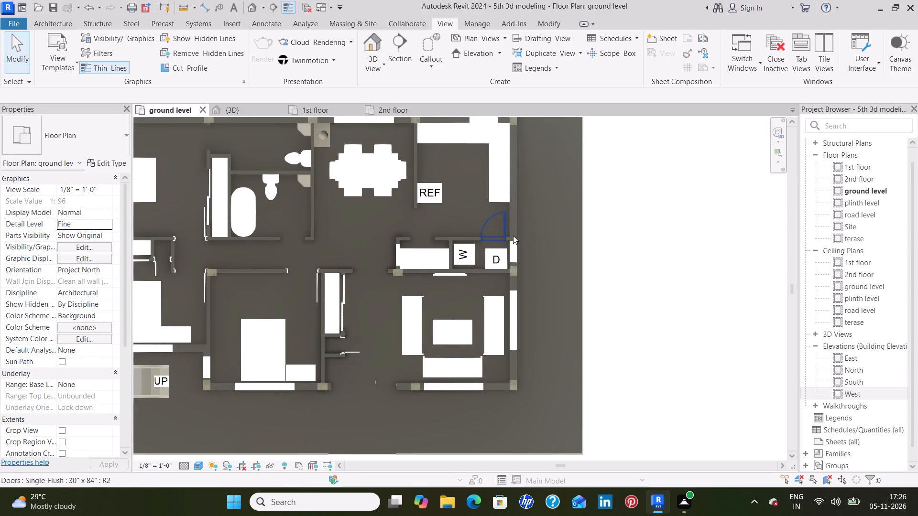
middle_drag(527, 218, 543, 268)
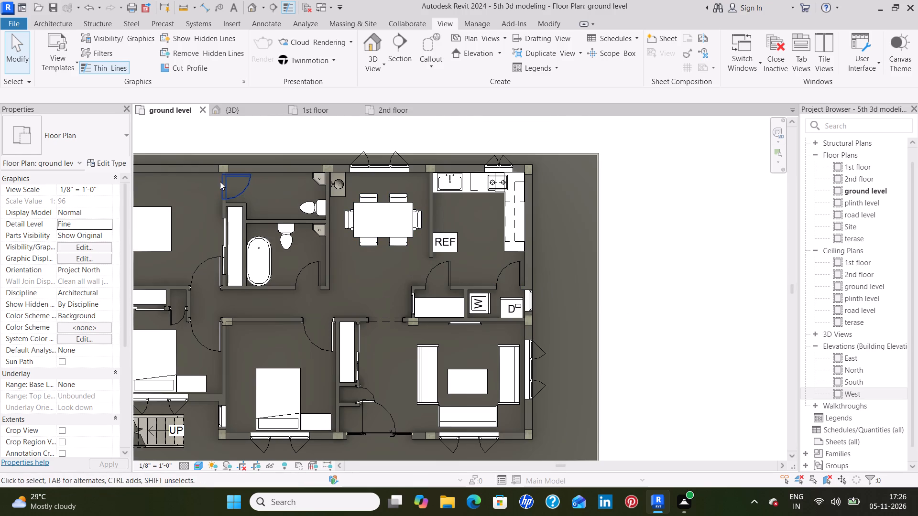
click(70, 28)
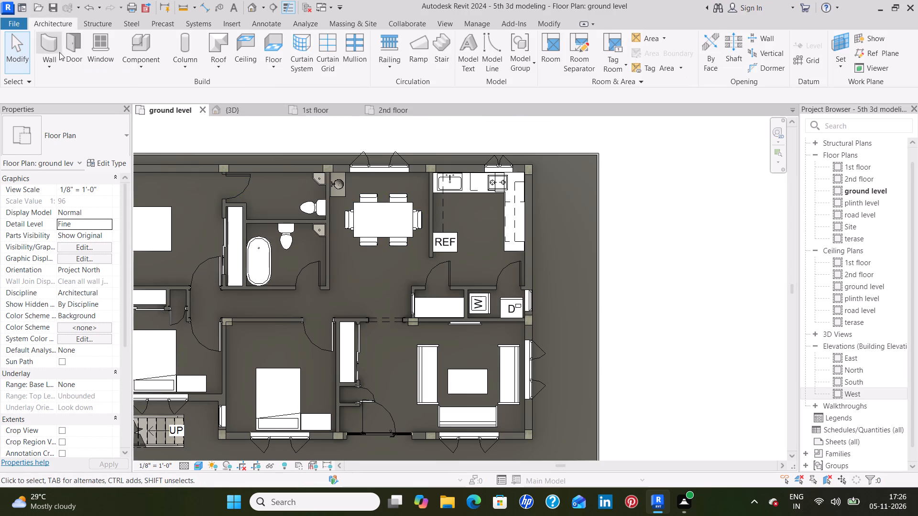
click(140, 47)
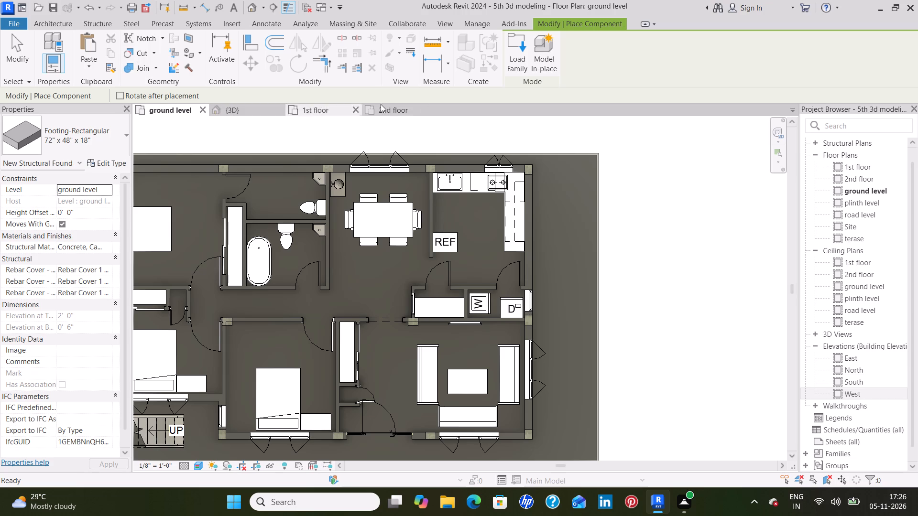
click(524, 57)
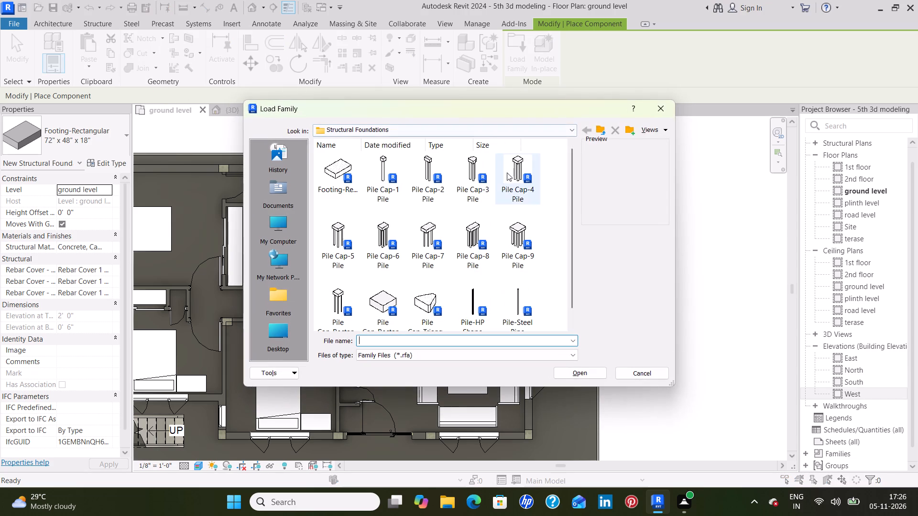
click(601, 129)
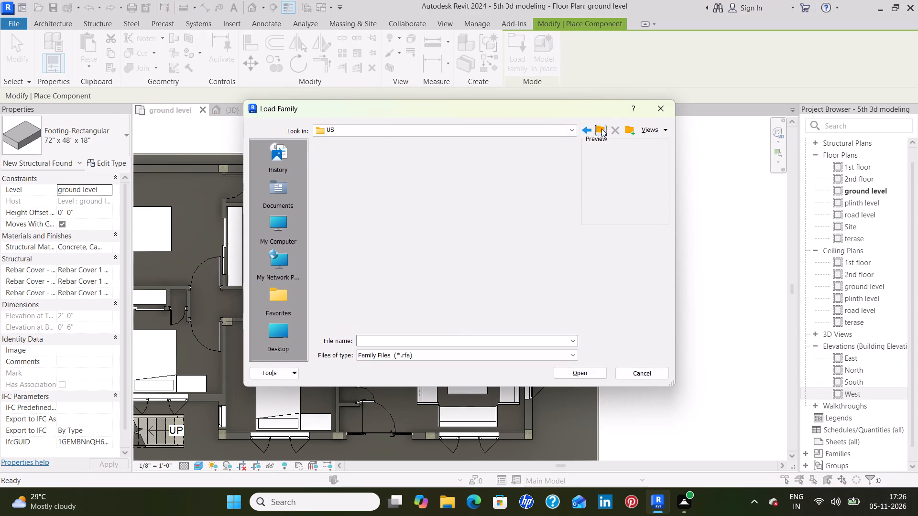
click(601, 129)
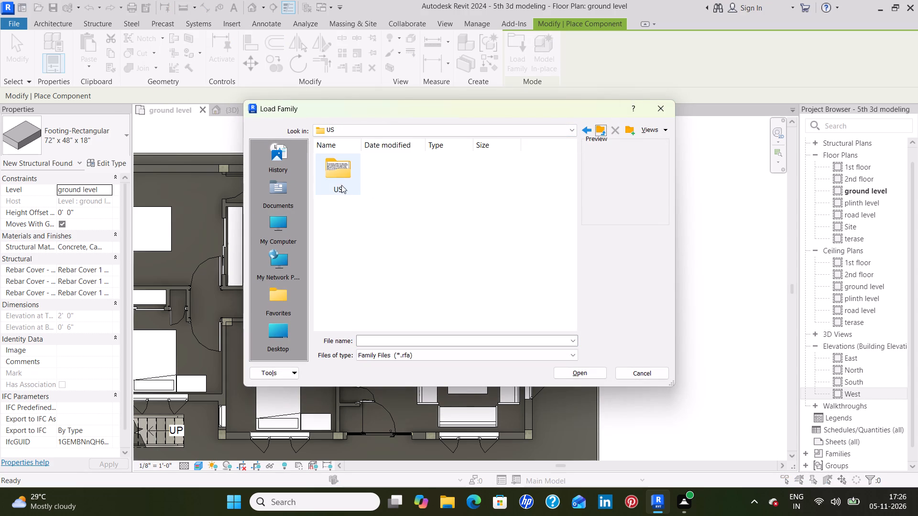
click(339, 176)
click(339, 176)
Look through the library's Casework and Specialty Equipment folders for a suitable family.
double_click(466, 166)
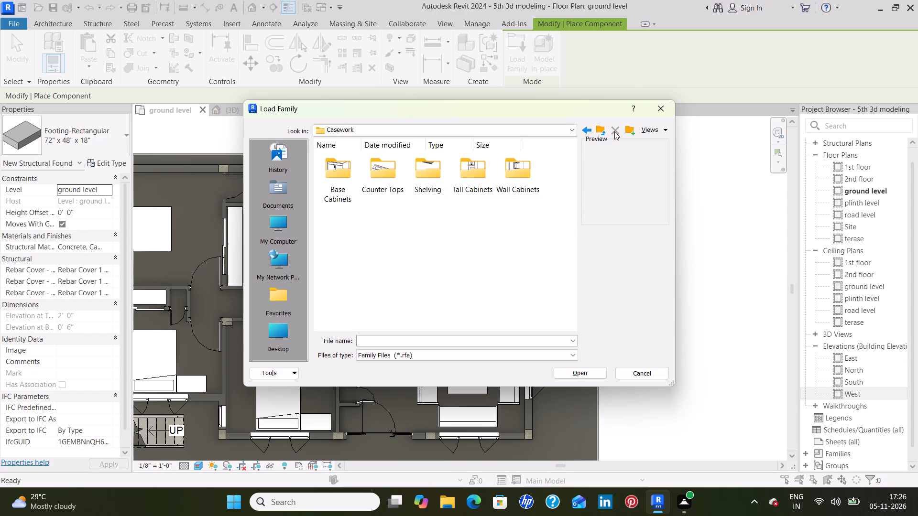
click(596, 132)
scroll(490, 215, down, 2)
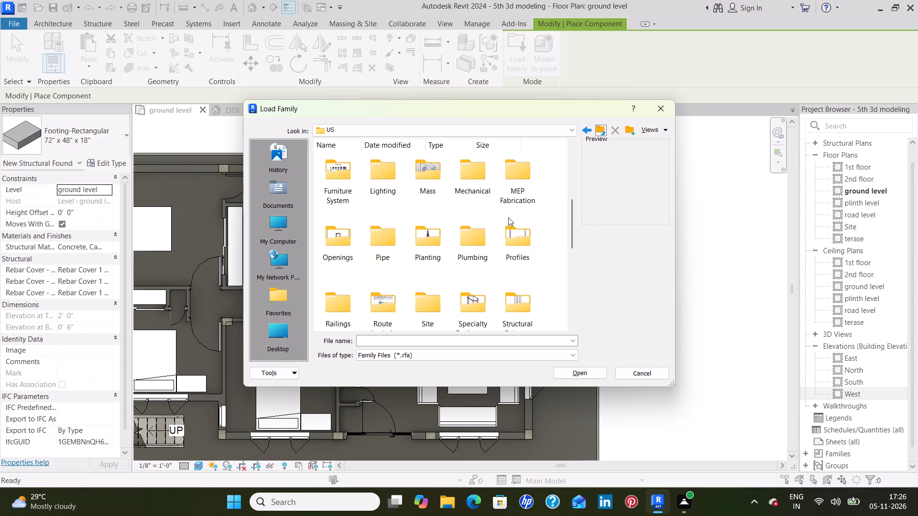
scroll(508, 217, down, 1)
double_click(485, 208)
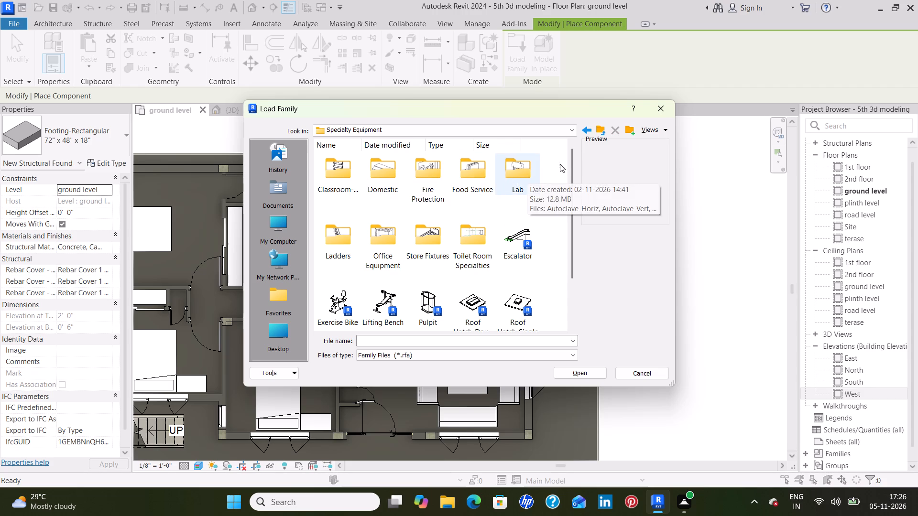
click(601, 131)
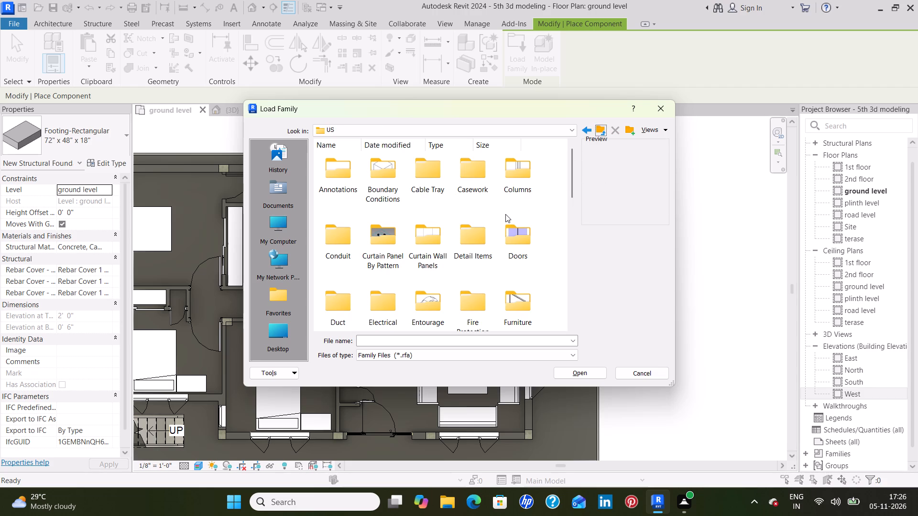
Load the Sofa-Pensi family from the Seating folder of the Furniture library.
double_click(518, 291)
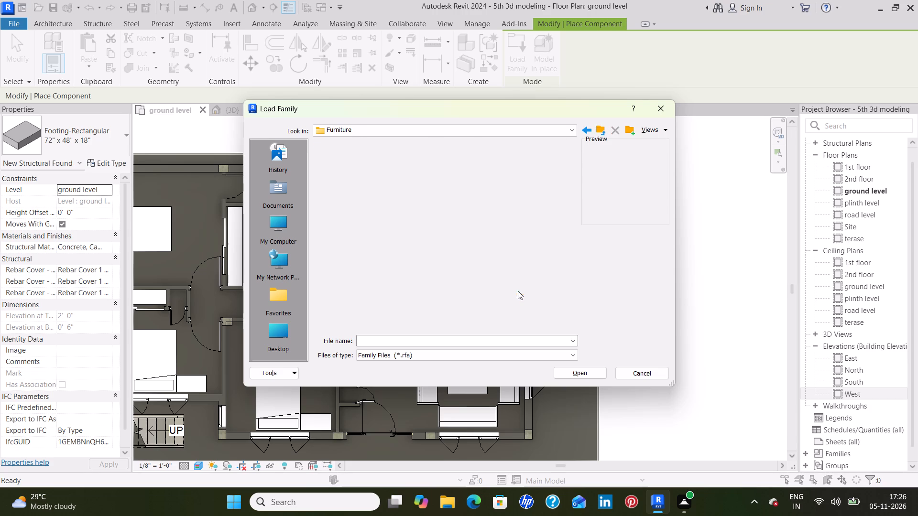
double_click(382, 174)
scroll(467, 248, down, 1)
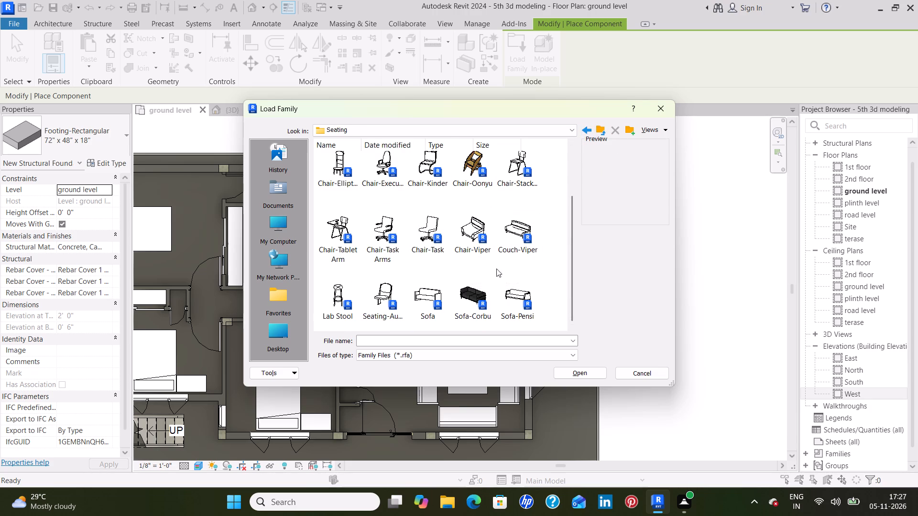
click(520, 294)
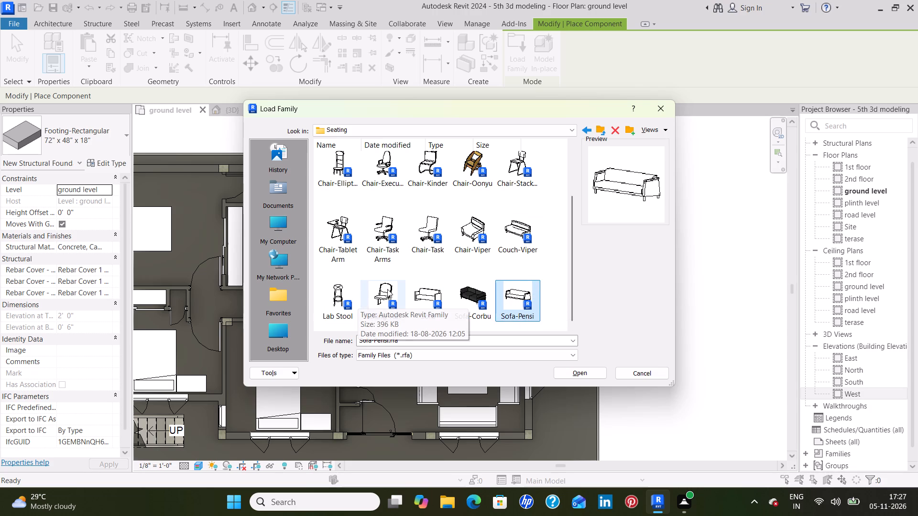
click(578, 375)
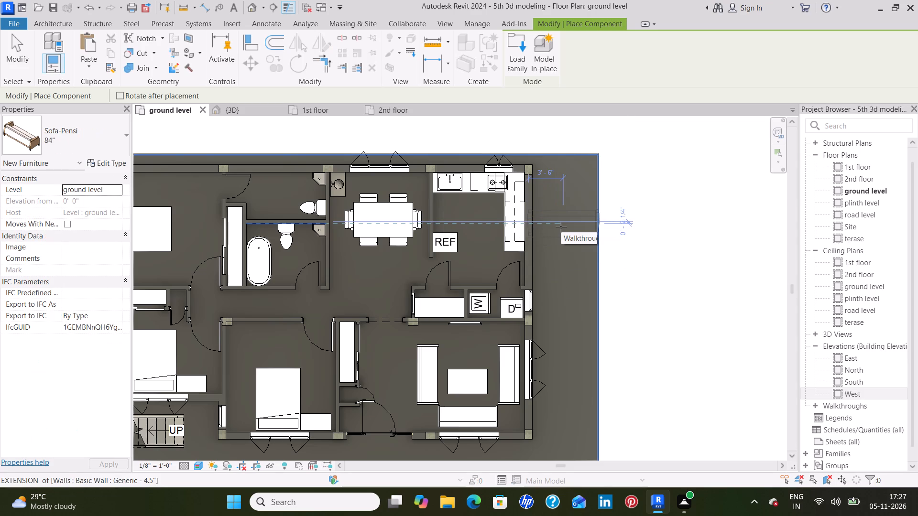
Place one 84" Sofa-Pensi, rotated parallel to the wall, on the balcony outside the kitchen's east wall.
key(space)
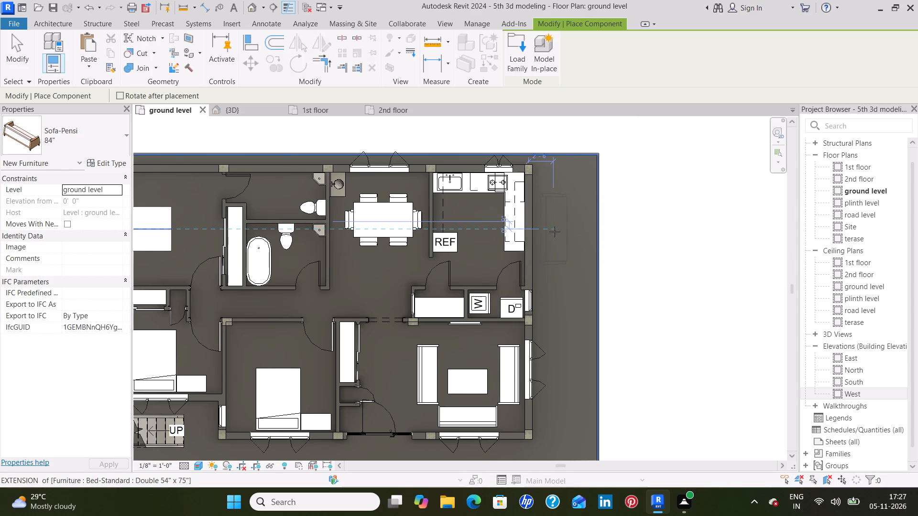
scroll(554, 232, up, 5)
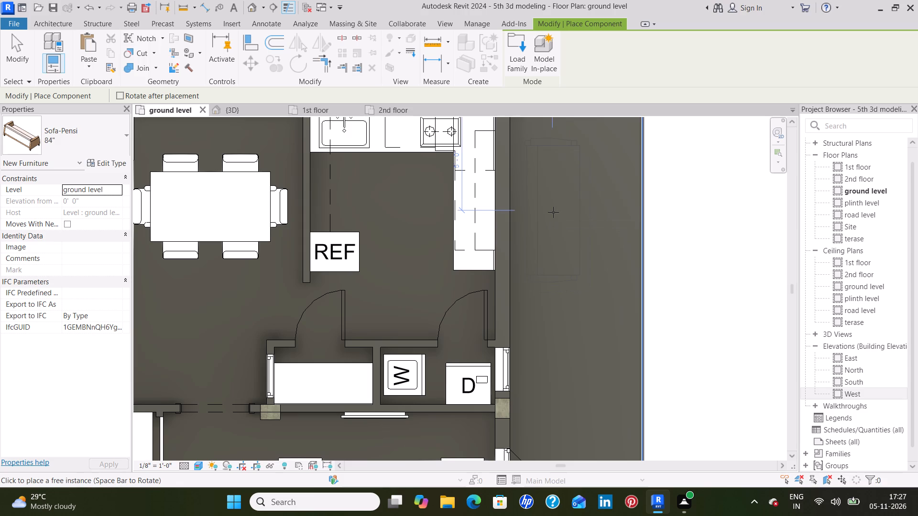
click(542, 210)
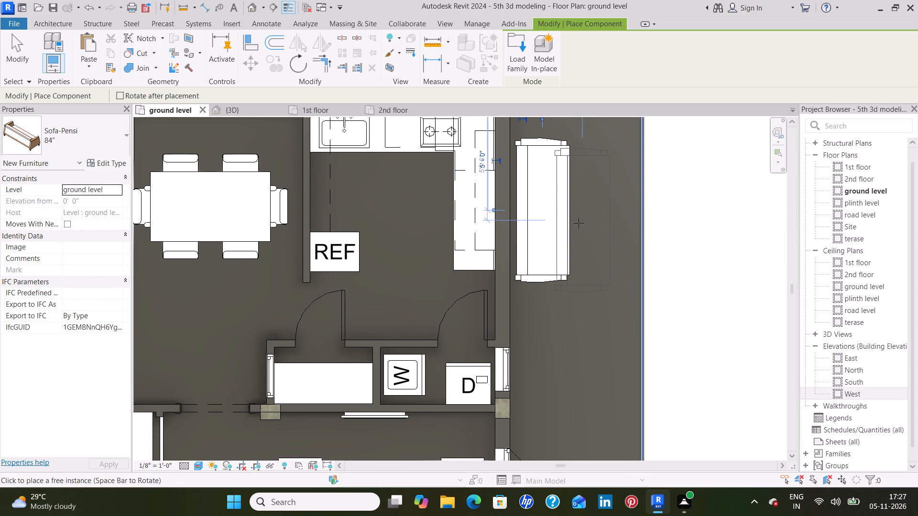
key(Escape)
key(Escape)
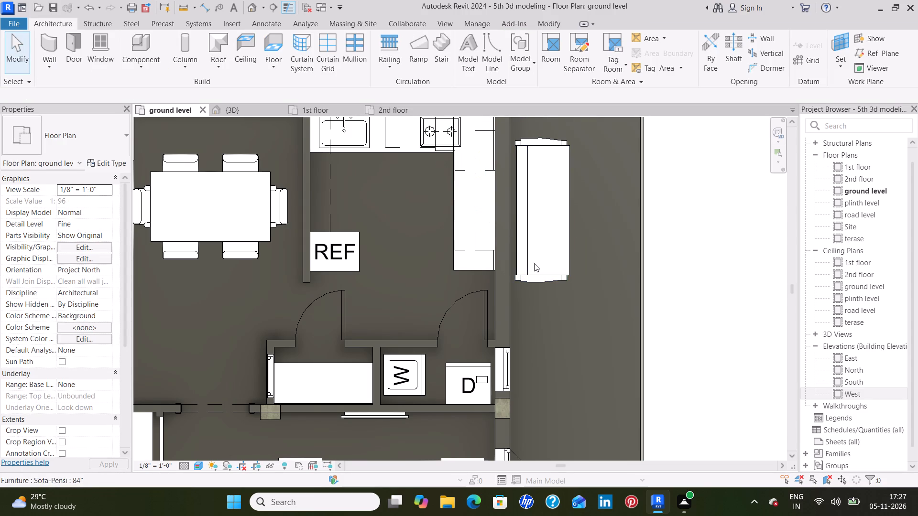
Nudge the balcony sofa slightly closer to the kitchen's exterior wall.
click(527, 257)
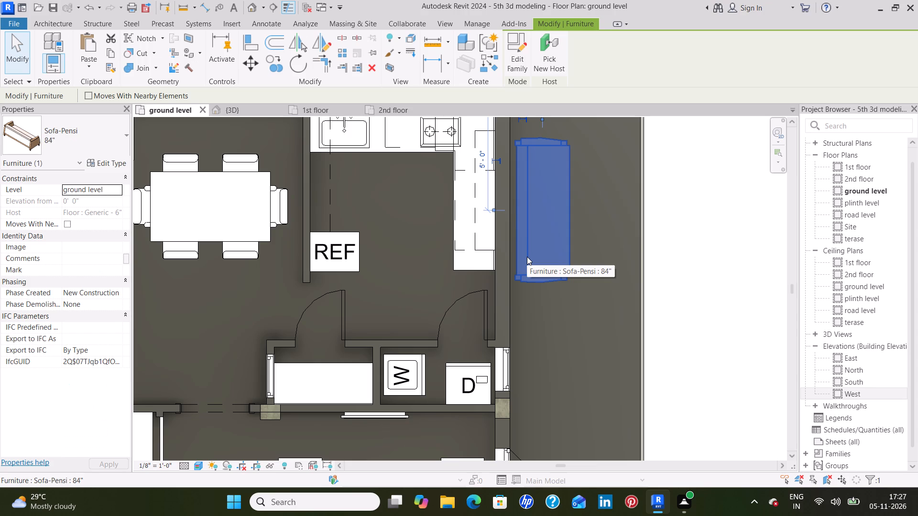
key(Left)
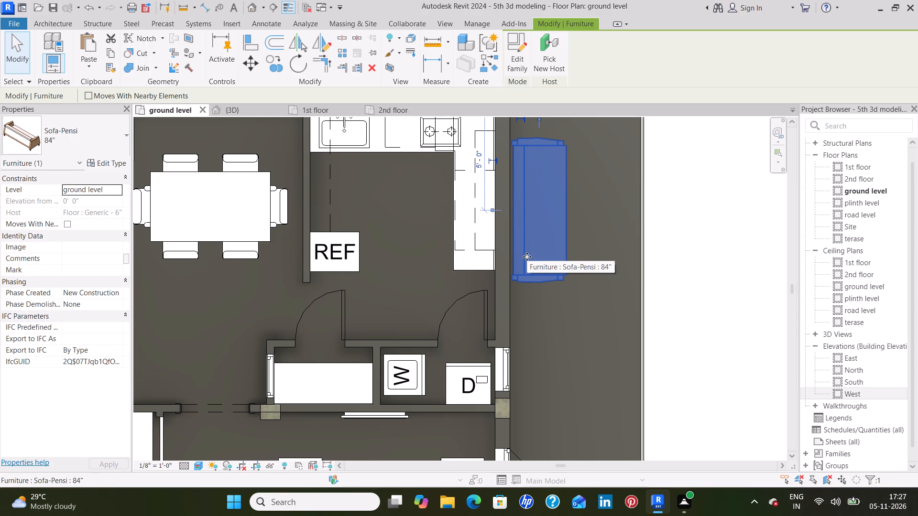
click(582, 240)
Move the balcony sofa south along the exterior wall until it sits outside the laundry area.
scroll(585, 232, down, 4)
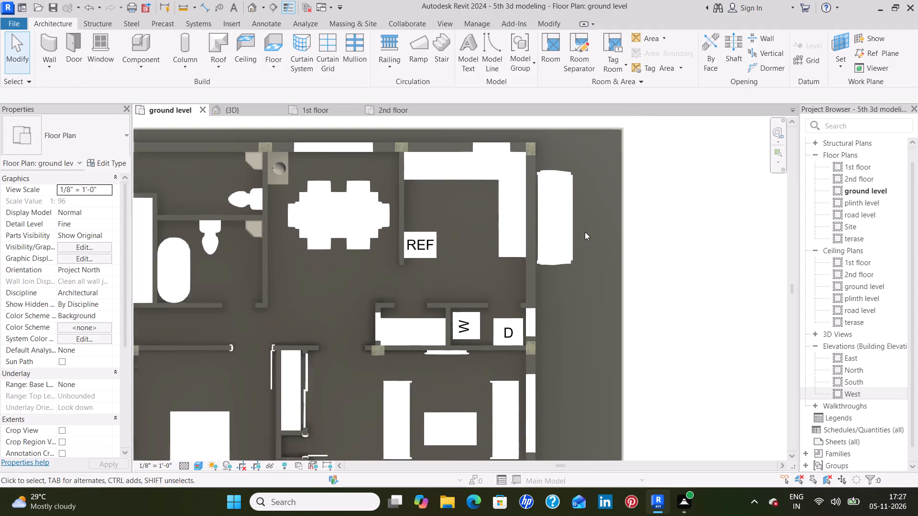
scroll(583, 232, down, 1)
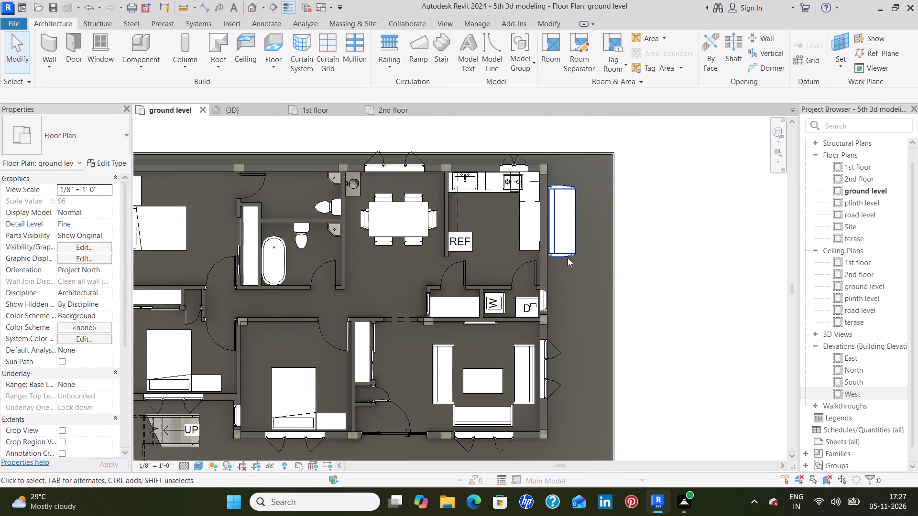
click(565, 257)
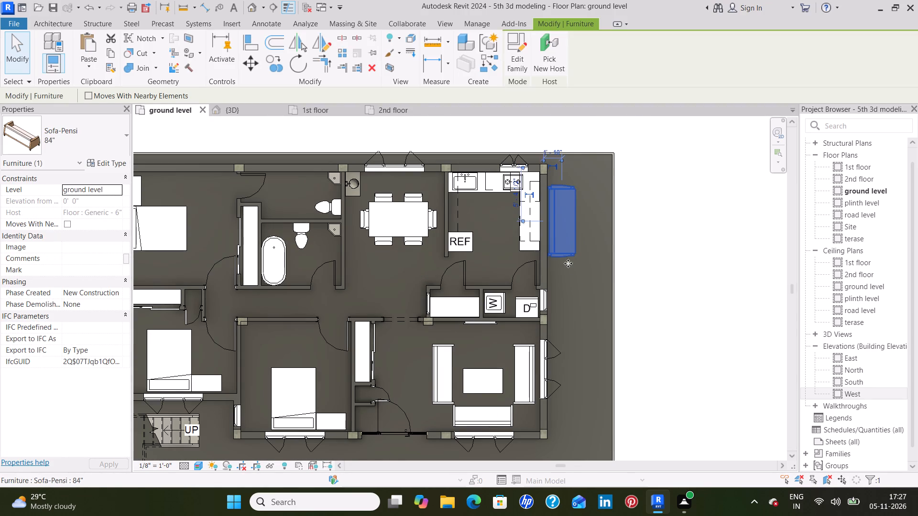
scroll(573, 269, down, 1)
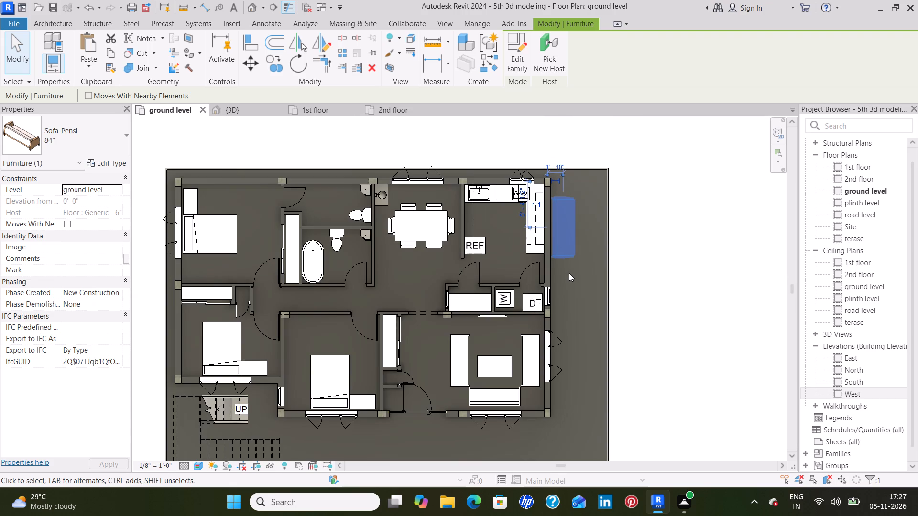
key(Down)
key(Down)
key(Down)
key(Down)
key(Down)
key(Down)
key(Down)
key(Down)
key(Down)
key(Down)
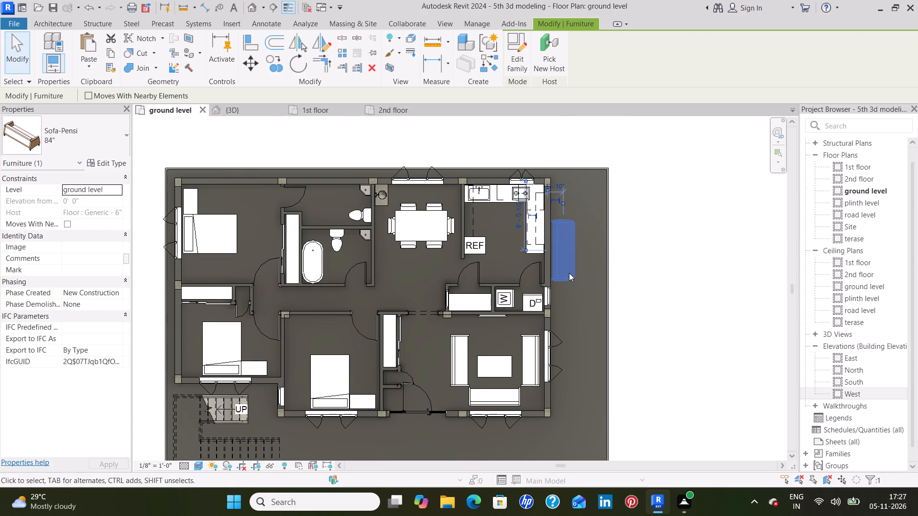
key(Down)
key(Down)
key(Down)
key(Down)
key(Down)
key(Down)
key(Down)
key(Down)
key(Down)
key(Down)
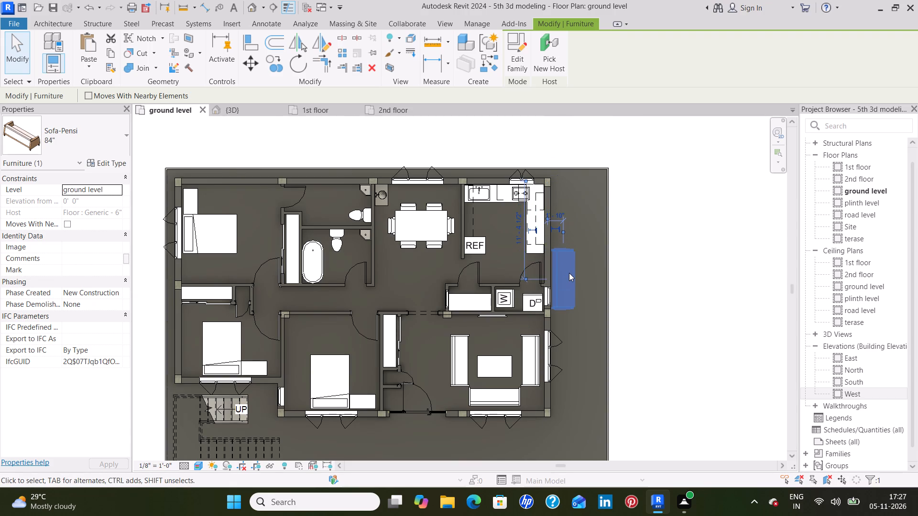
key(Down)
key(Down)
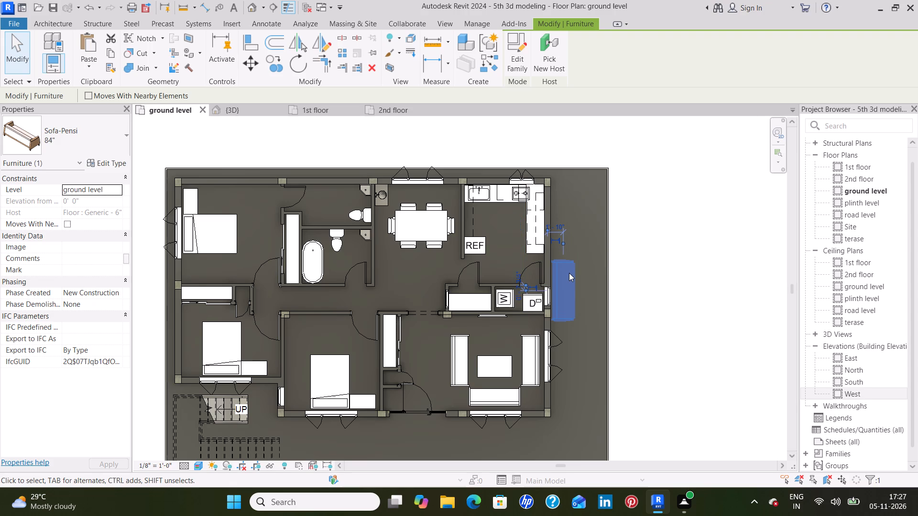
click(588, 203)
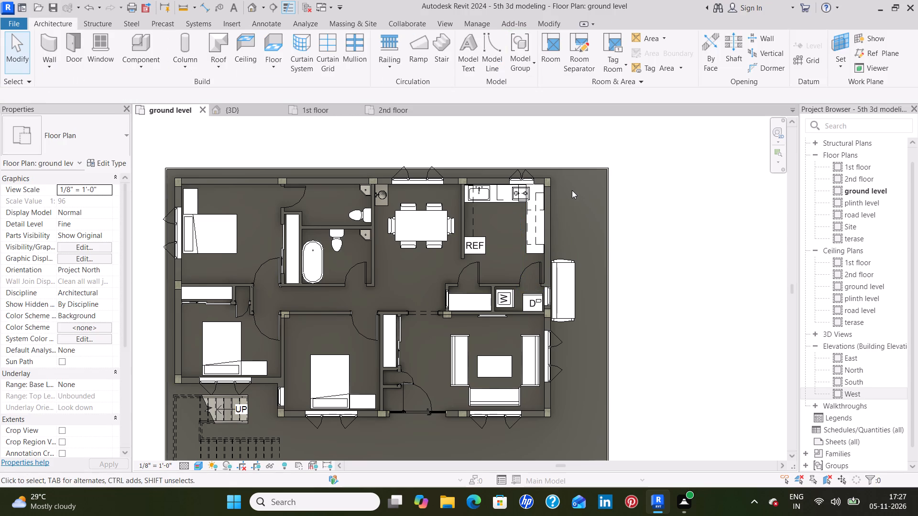
Load the Seating-Auditorium family from the library's Seating folder.
click(135, 41)
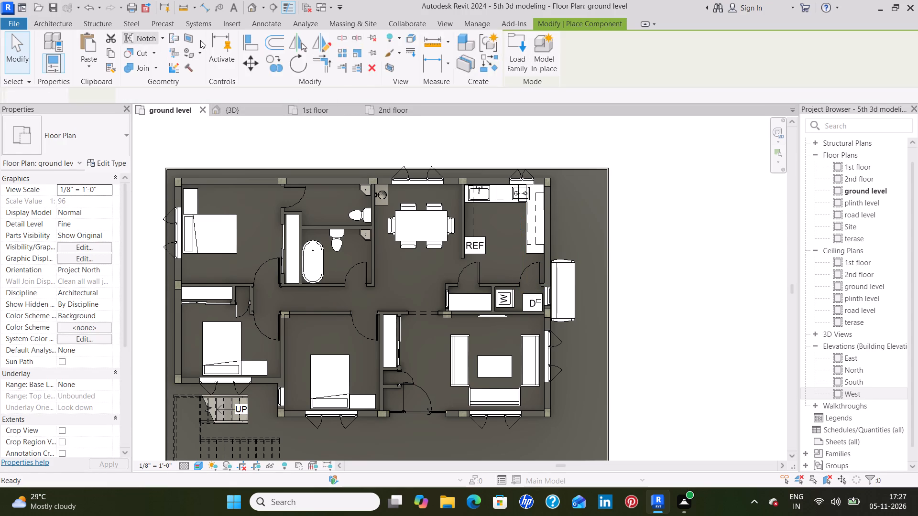
click(514, 64)
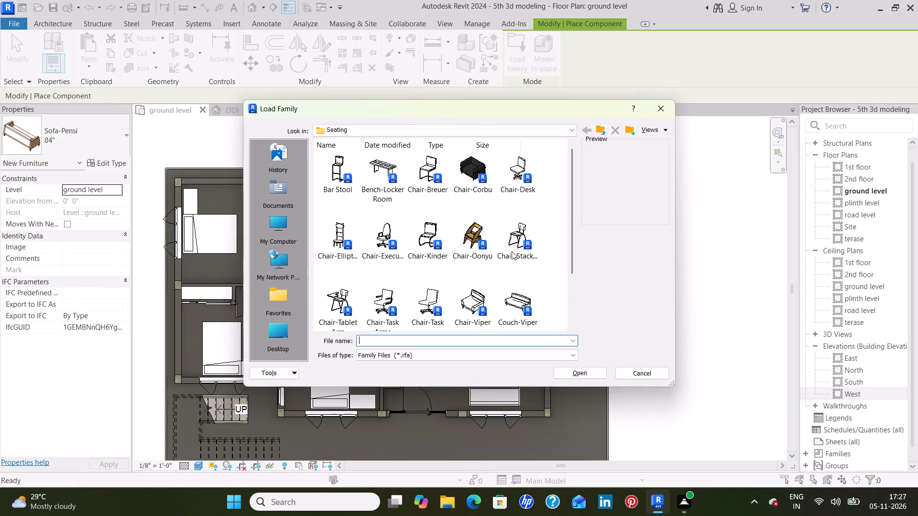
scroll(378, 262, down, 1)
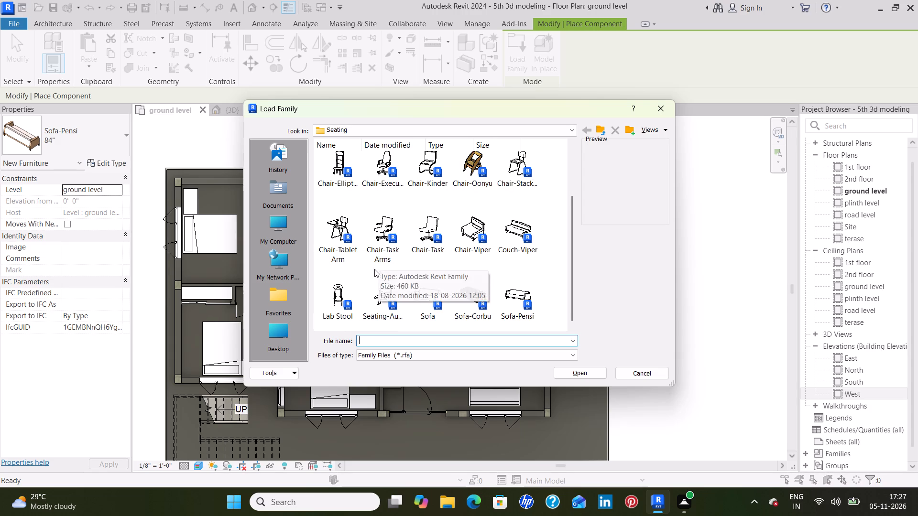
click(379, 294)
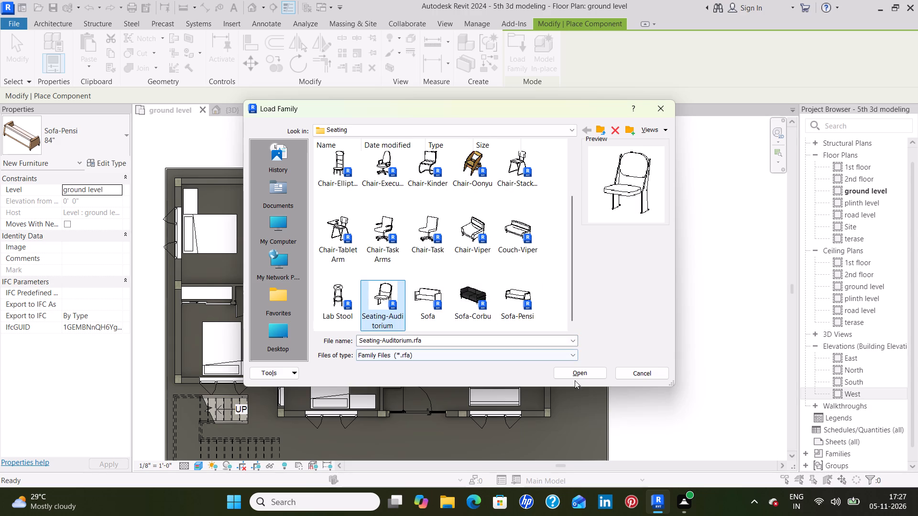
click(576, 376)
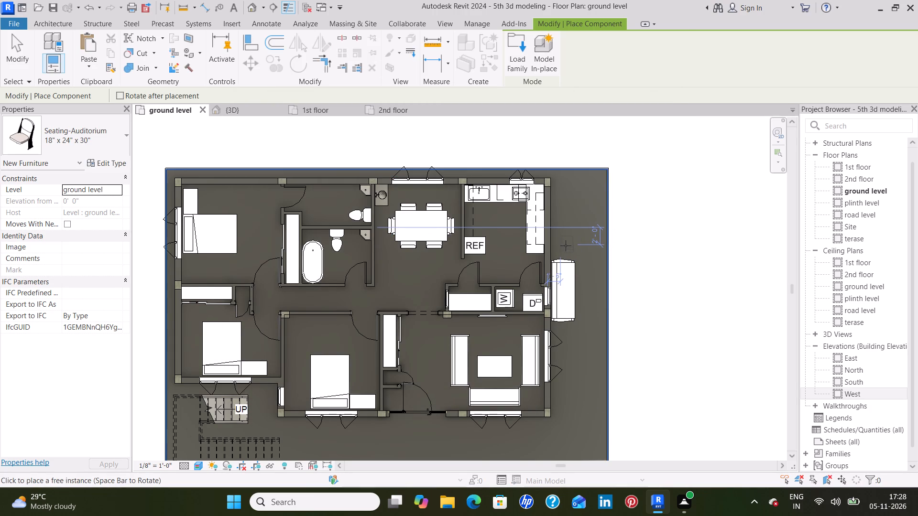
Place four 18" x 24" x 30" Seating-Auditorium chairs on the east balcony, one north of the sofa and three along its outer side.
click(566, 246)
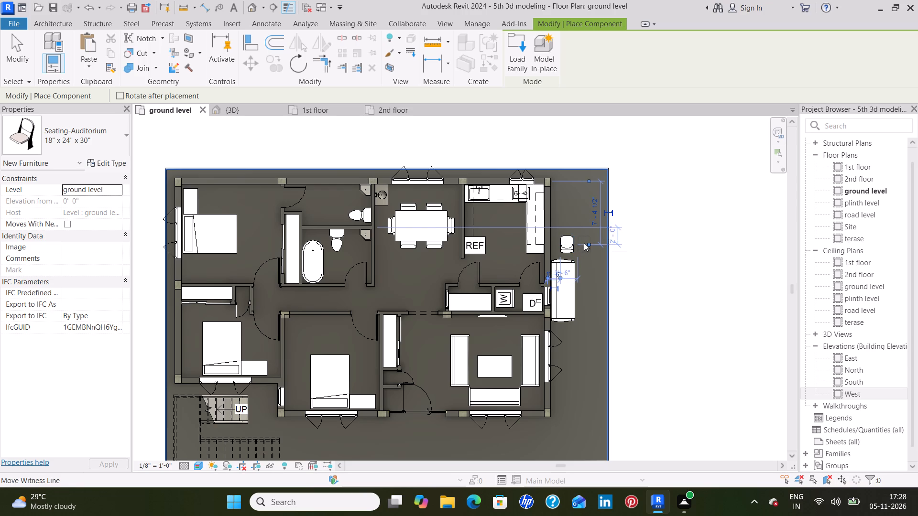
click(584, 243)
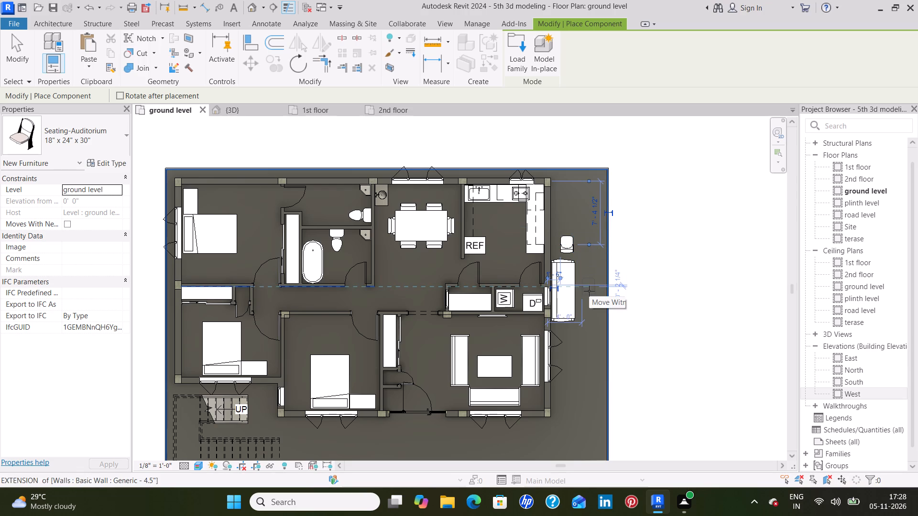
key(space)
key(space)
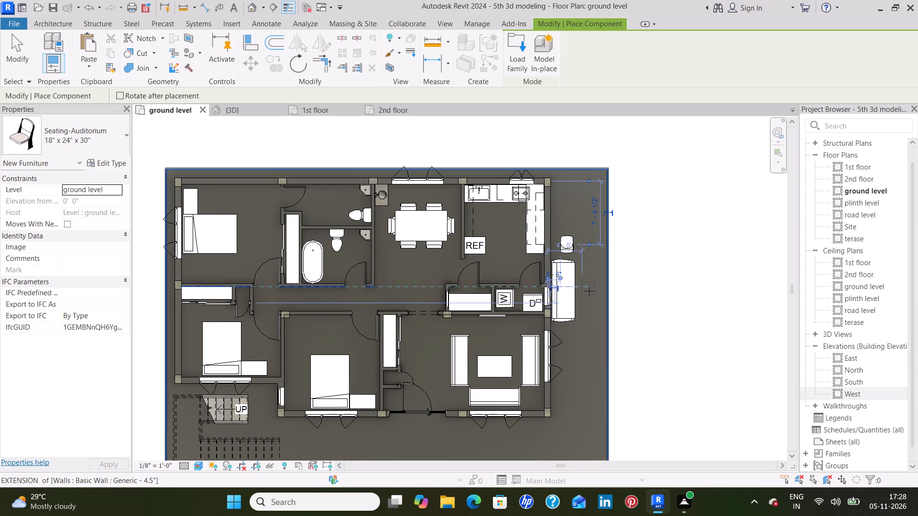
key(space)
key(space)
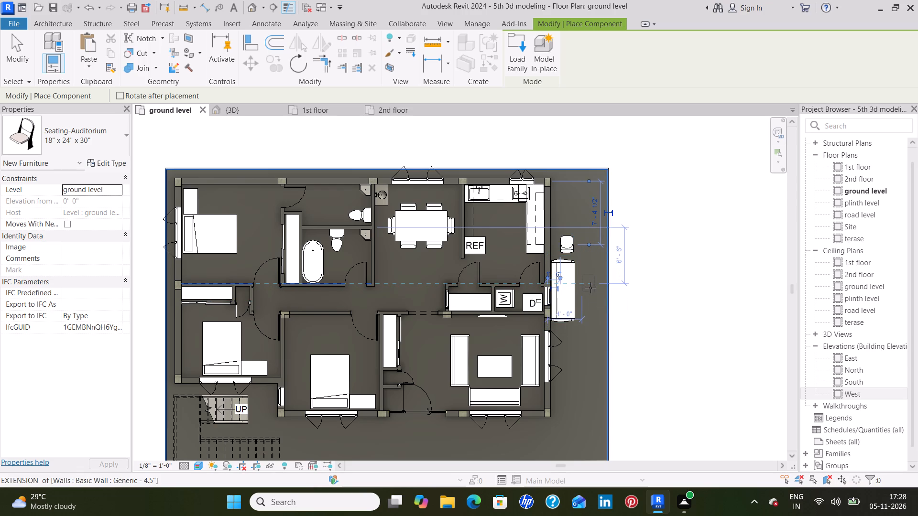
click(590, 288)
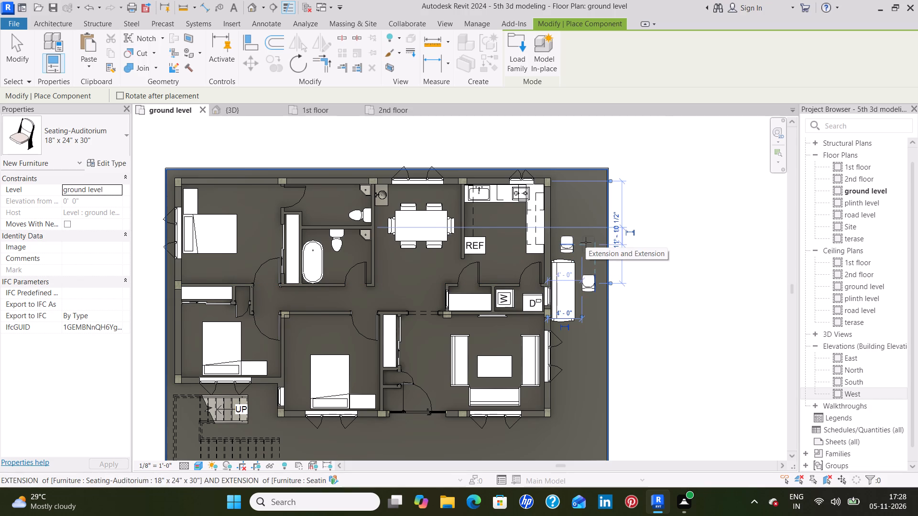
key(space)
key(space)
key(space)
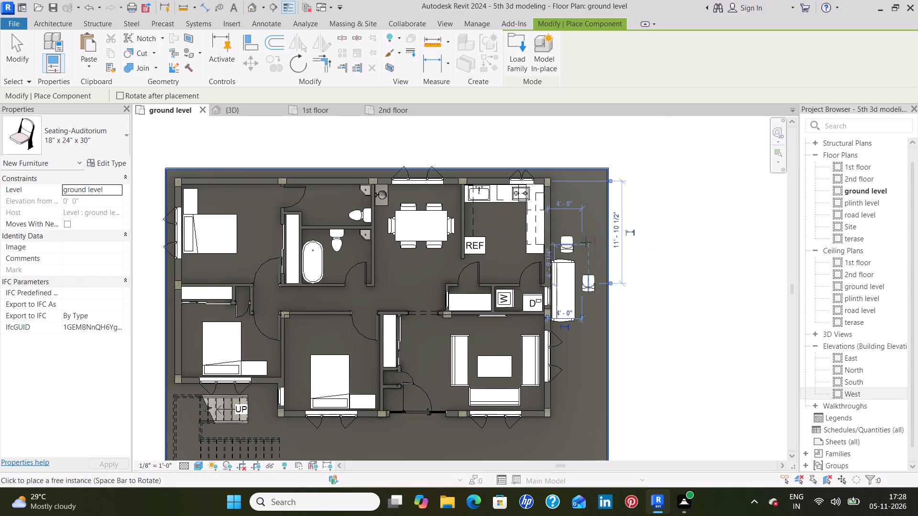
click(586, 244)
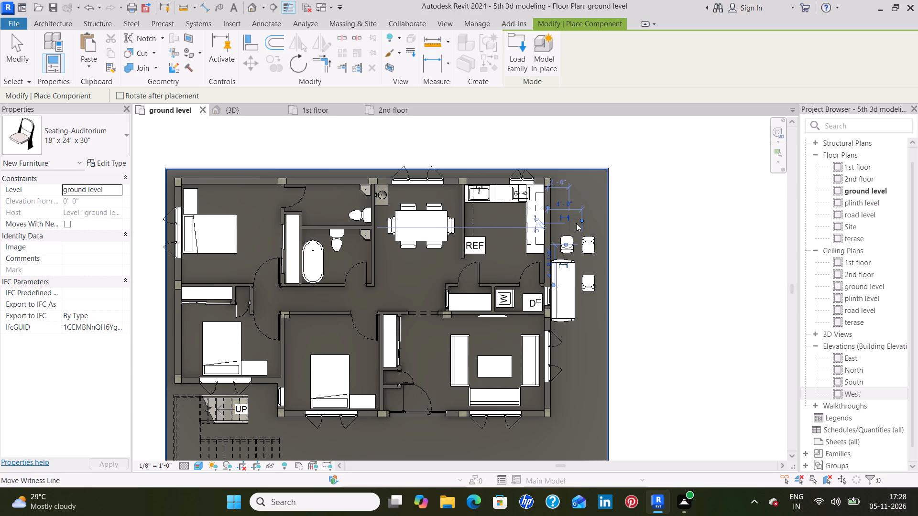
click(576, 223)
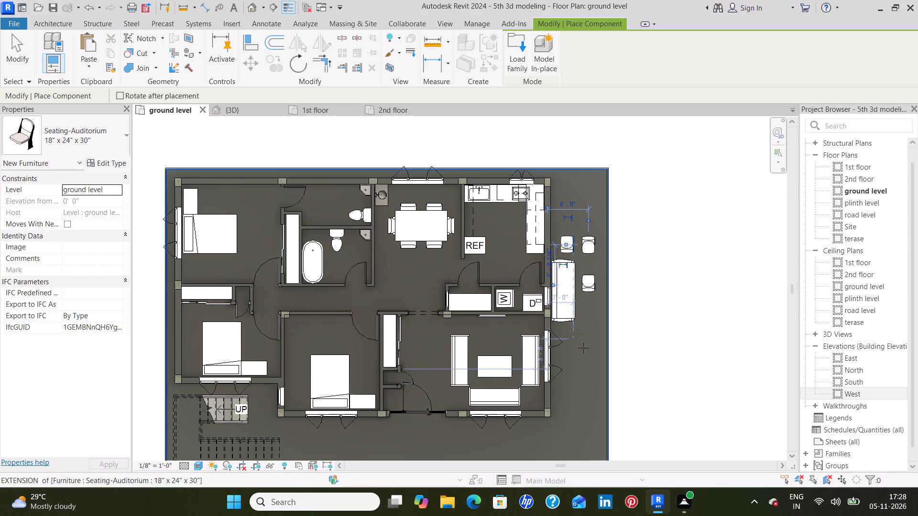
click(590, 305)
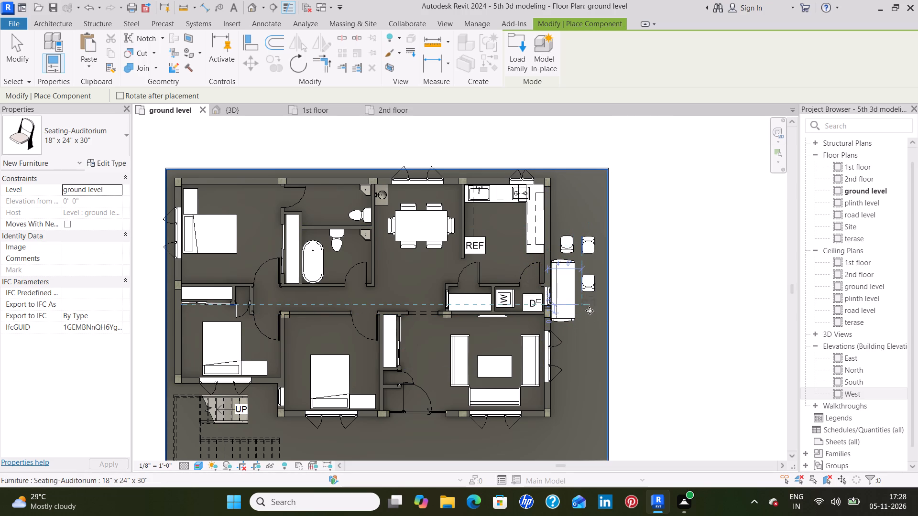
key(Escape)
key(Escape)
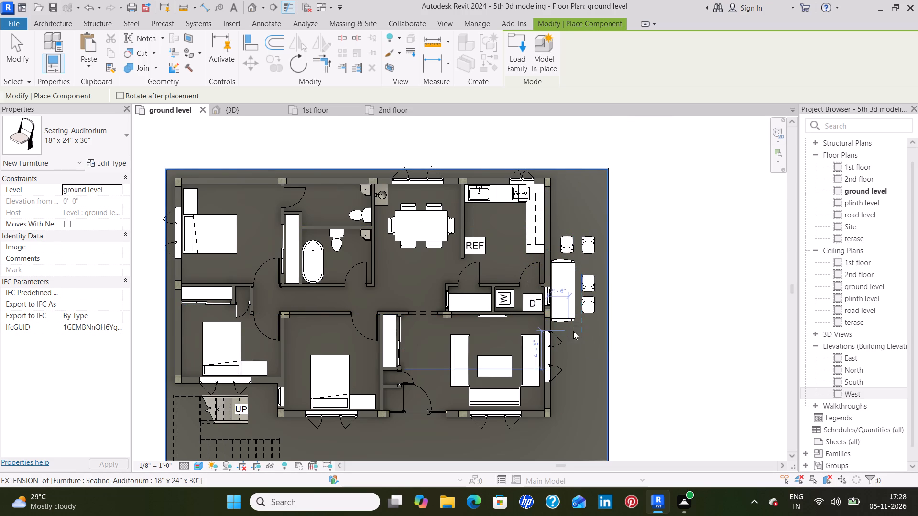
Delete the Sofa-Pensi from the east balcony.
click(569, 314)
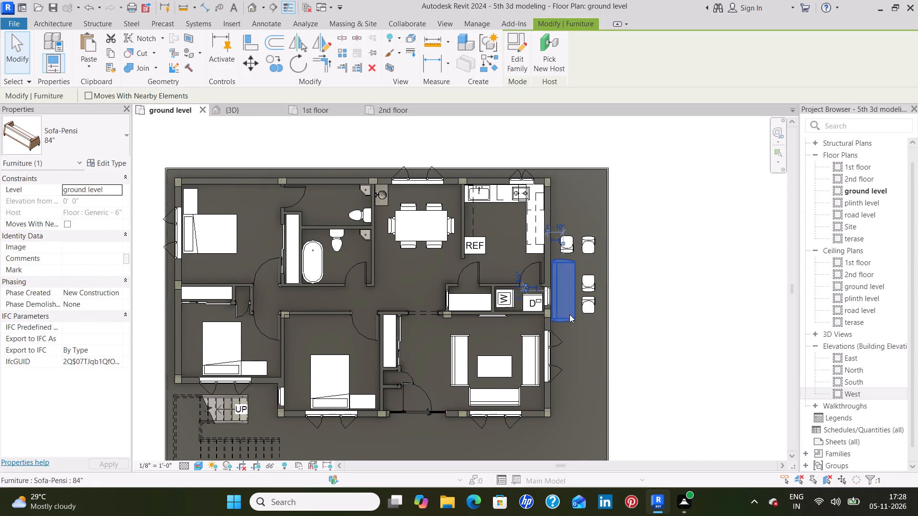
key(Delete)
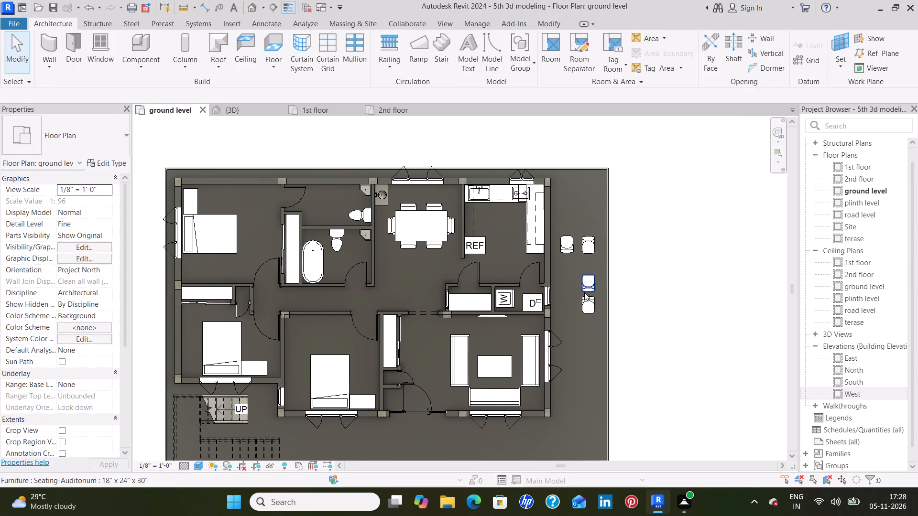
Turn the balcony chair nearest the kitchen wall a quarter turn and move it south and closer to the exterior wall.
click(585, 300)
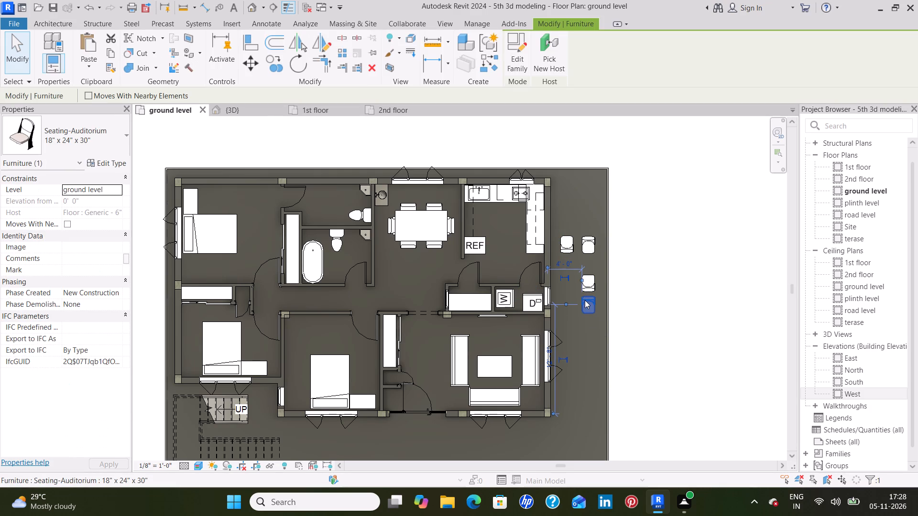
click(572, 248)
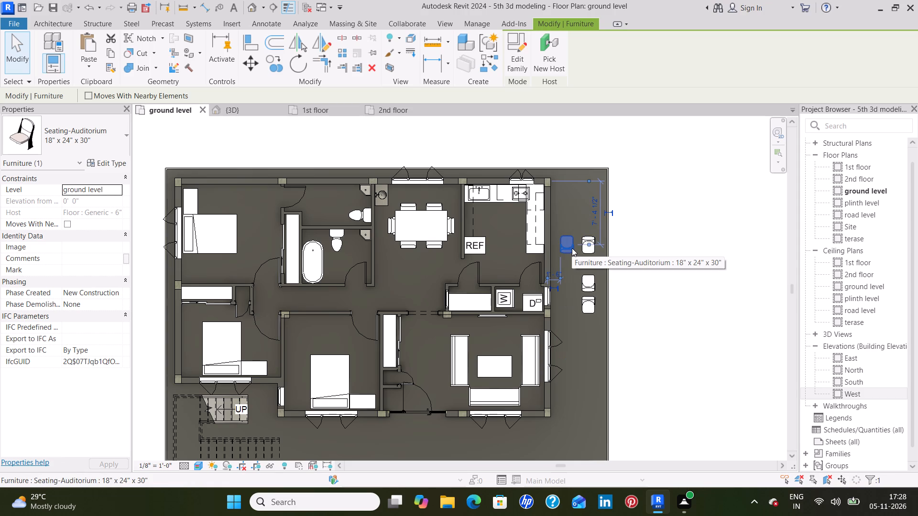
key(space)
key(space)
key(space)
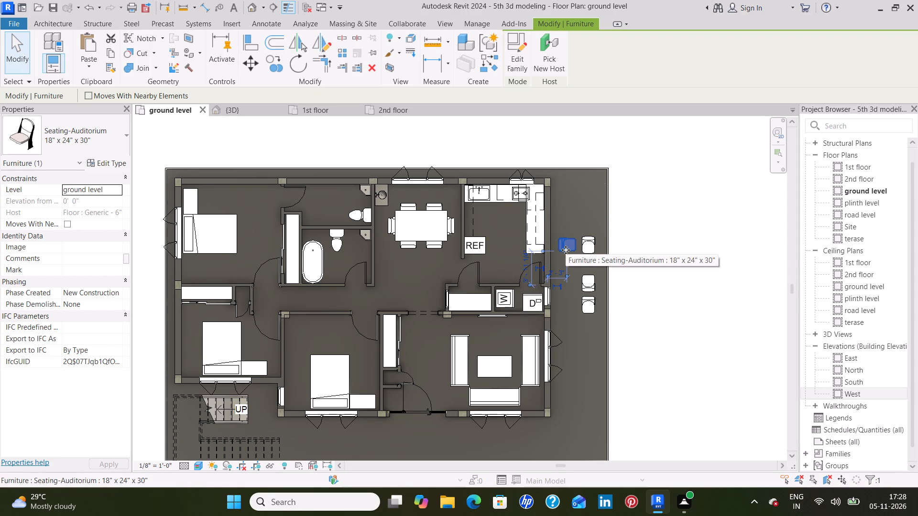
key(Down)
key(Down)
key(Down)
key(Down)
key(Down)
key(Down)
key(Down)
key(Down)
key(Down)
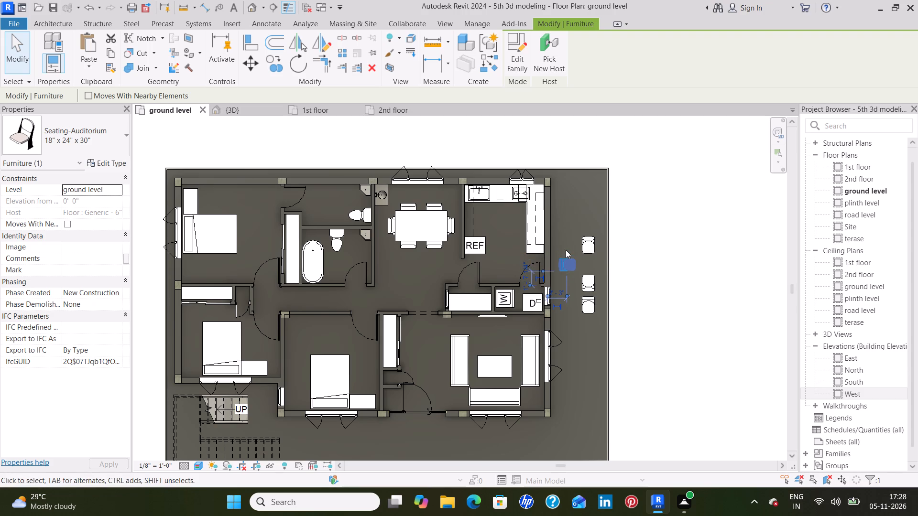
key(Down)
key(Down)
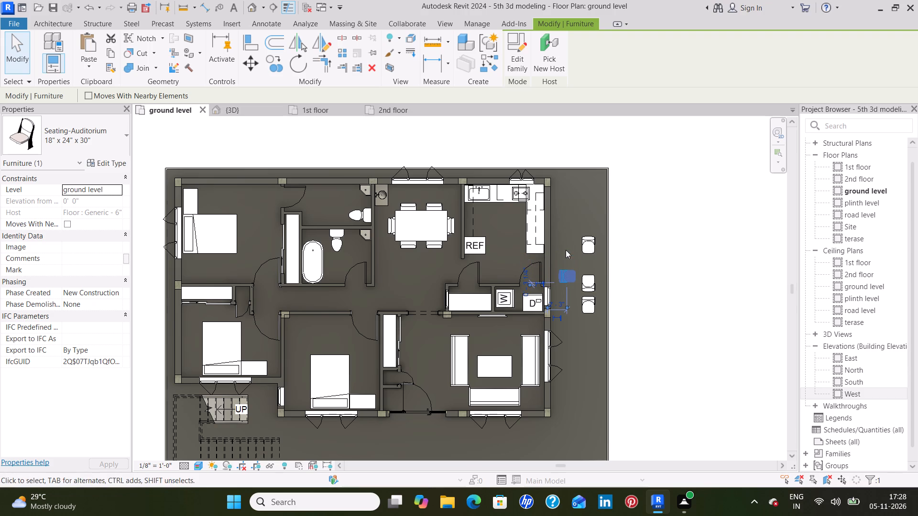
key(Left)
key(Left)
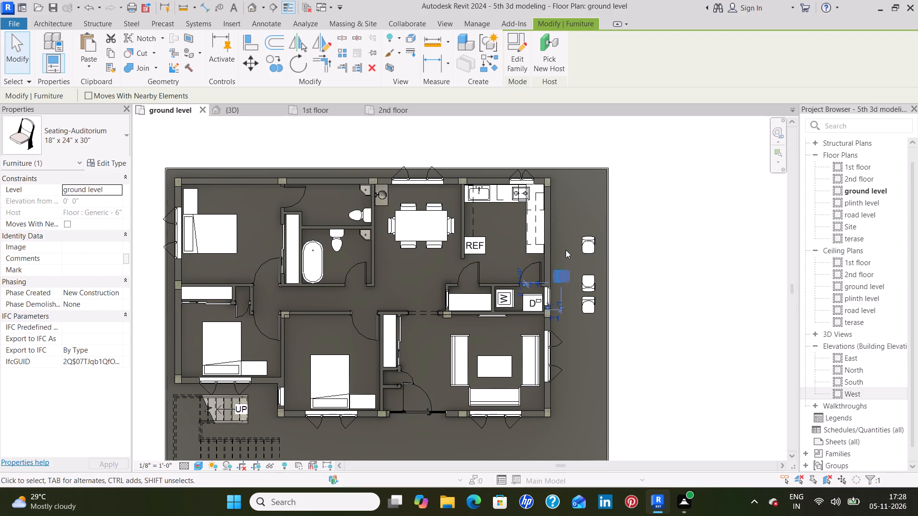
Move the northernmost balcony chair closer to the exterior wall and slightly south.
click(590, 239)
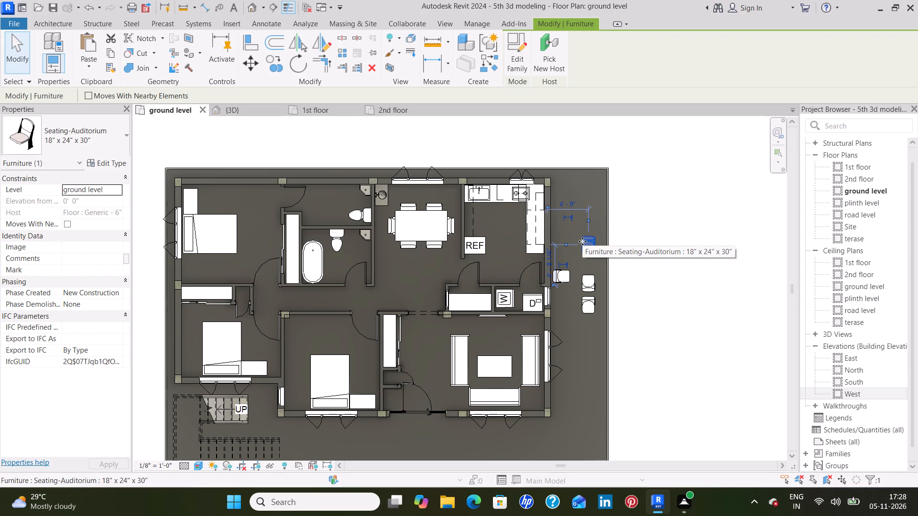
key(Left)
key(Left)
key(Left)
key(Left)
key(Left)
key(Left)
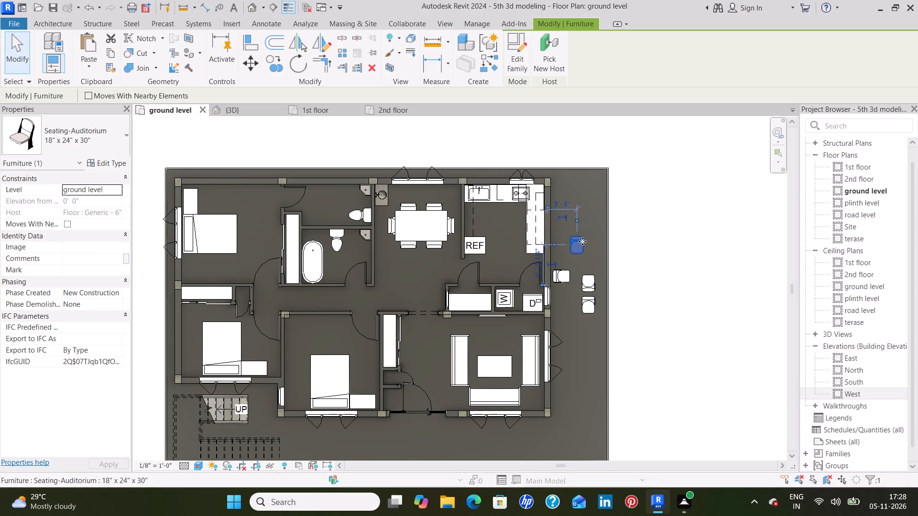
key(Left)
key(Right)
key(Down)
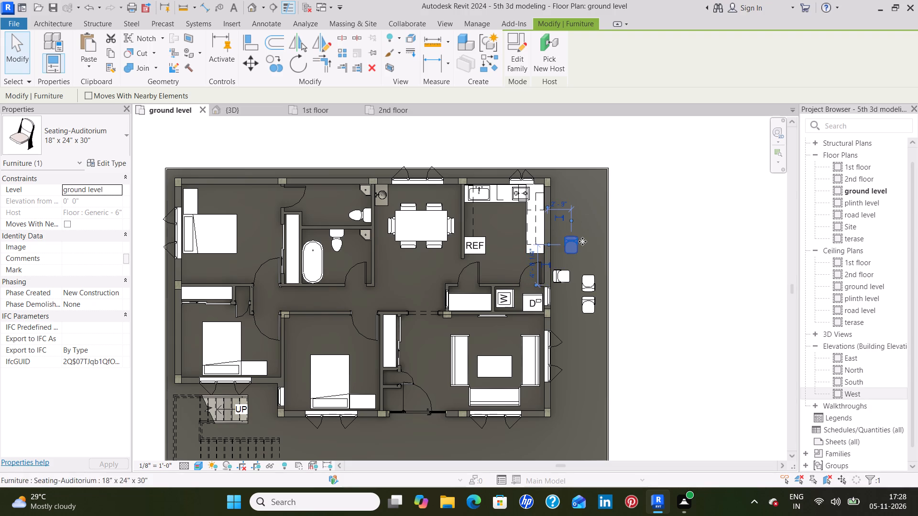
key(Down)
key(Down)
key(Right)
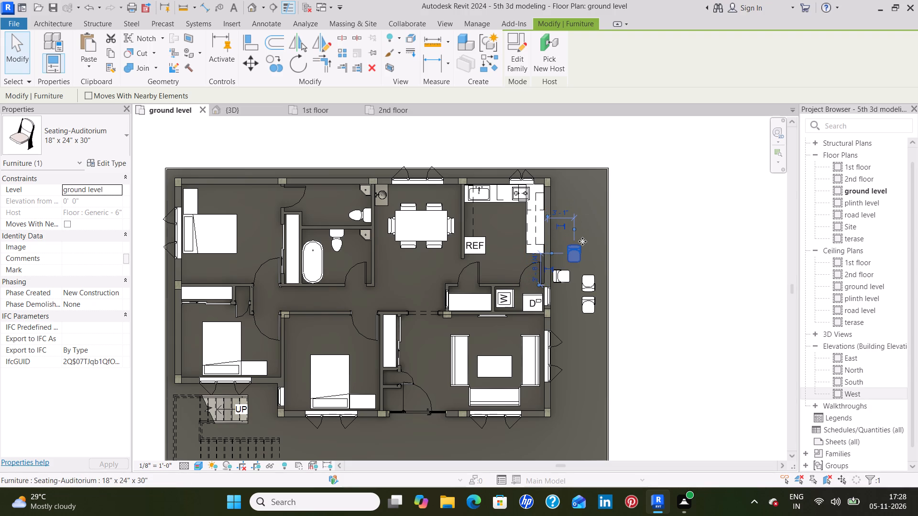
Rotate the middle outer balcony chair and move it beside the exterior wall, directly south of the chair already there.
click(590, 288)
key(space)
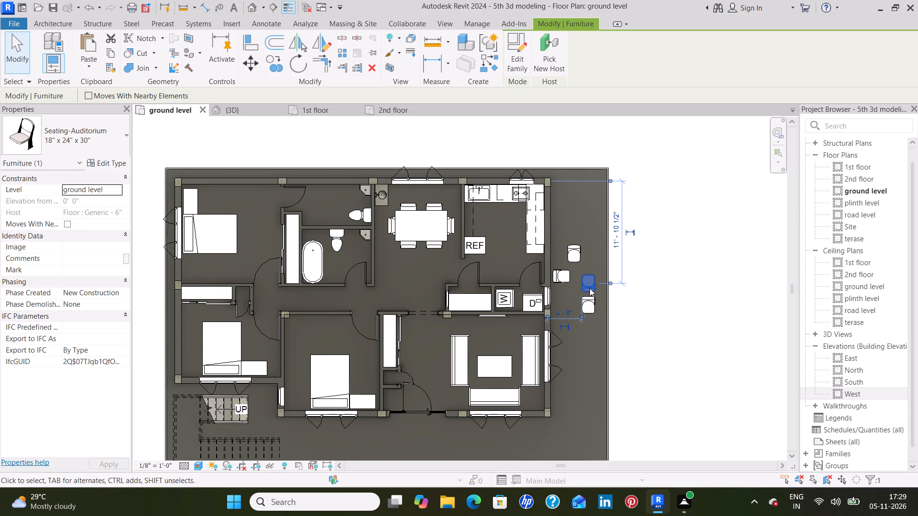
key(space)
key(space)
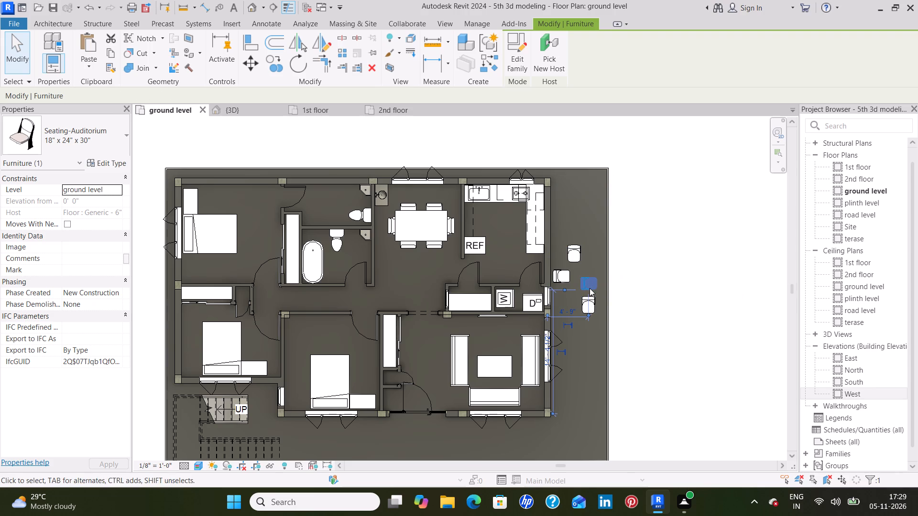
key(Left)
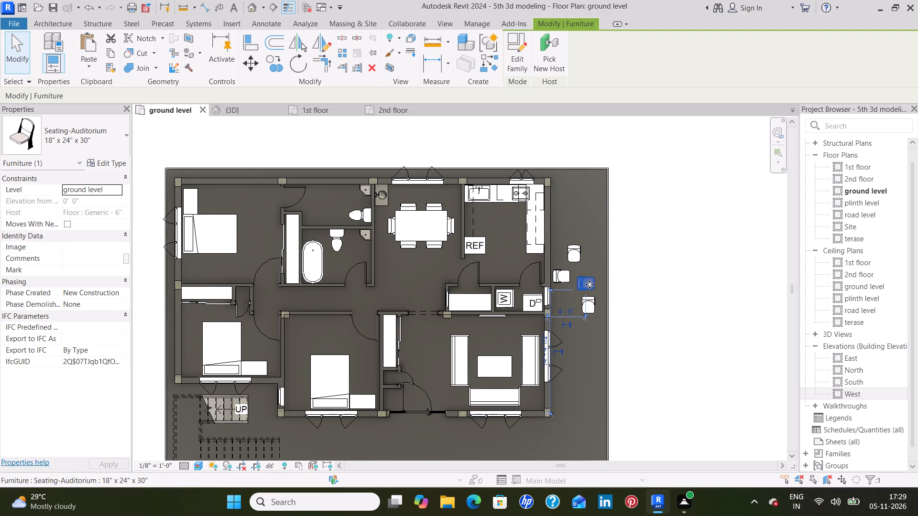
key(Down)
key(Down)
key(Left)
key(Left)
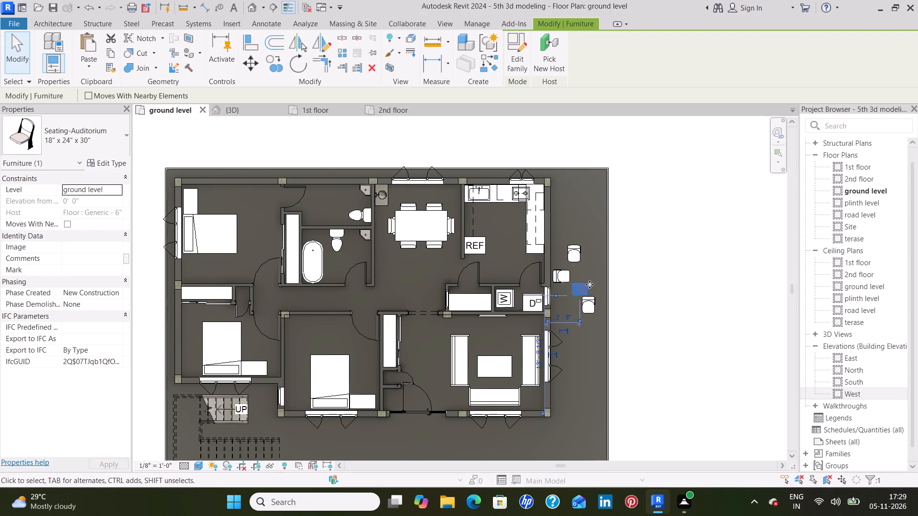
key(Left)
key(Left)
key(Down)
key(Left)
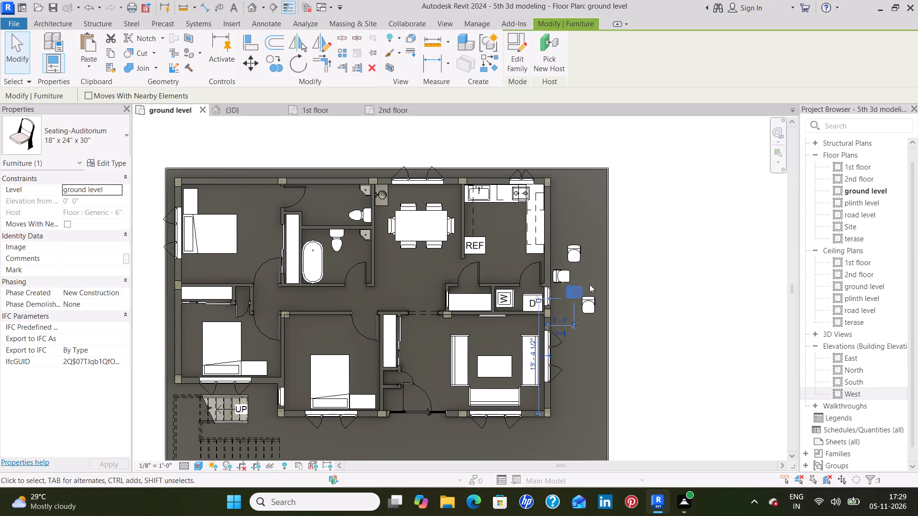
key(Left)
key(Left)
key(Left)
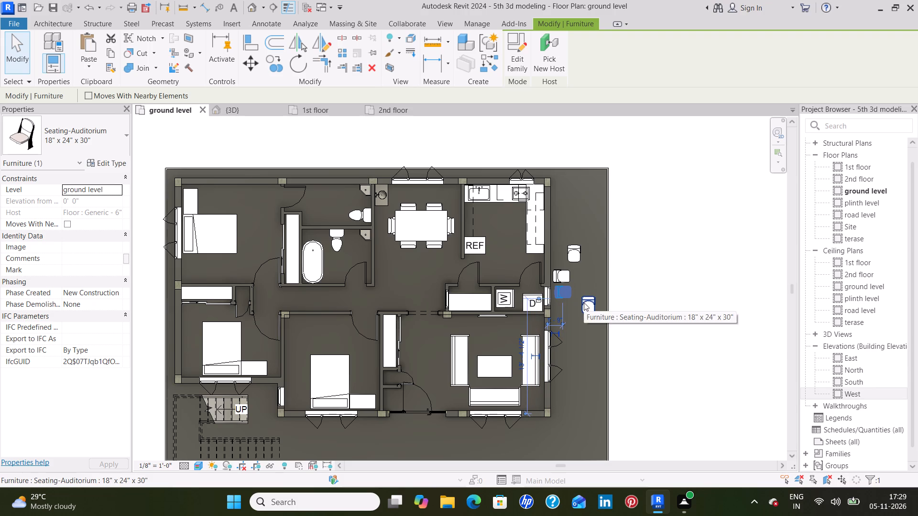
Rotate the southernmost balcony chair and move it north, placing it on the outer side of the northernmost chair.
click(584, 302)
key(space)
key(space)
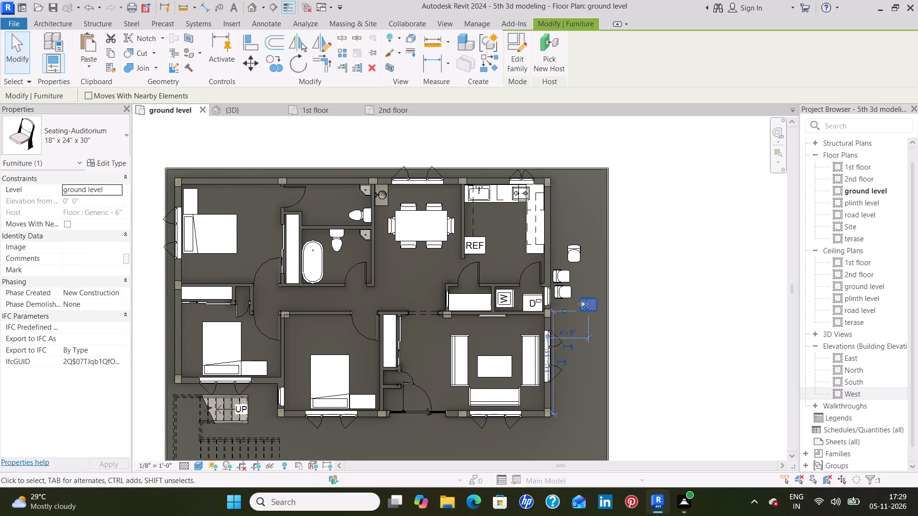
key(space)
key(space)
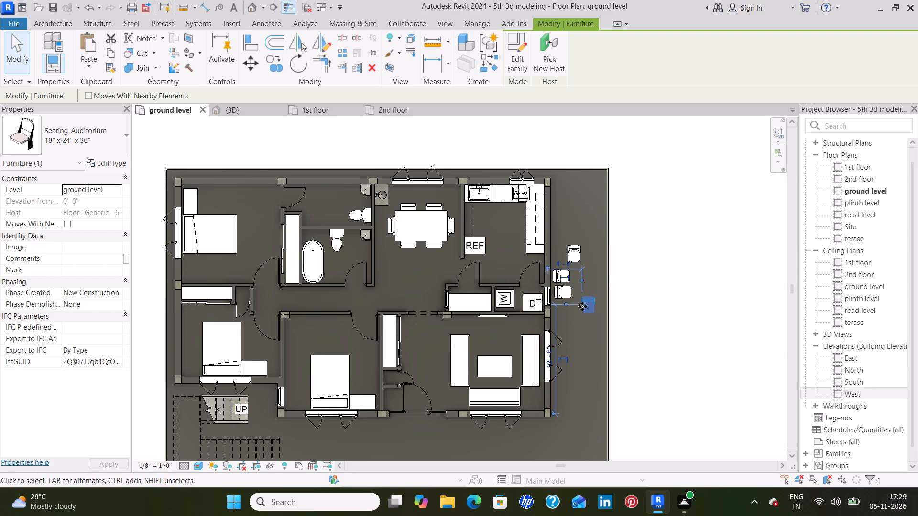
key(Up)
key(Up)
key(Up)
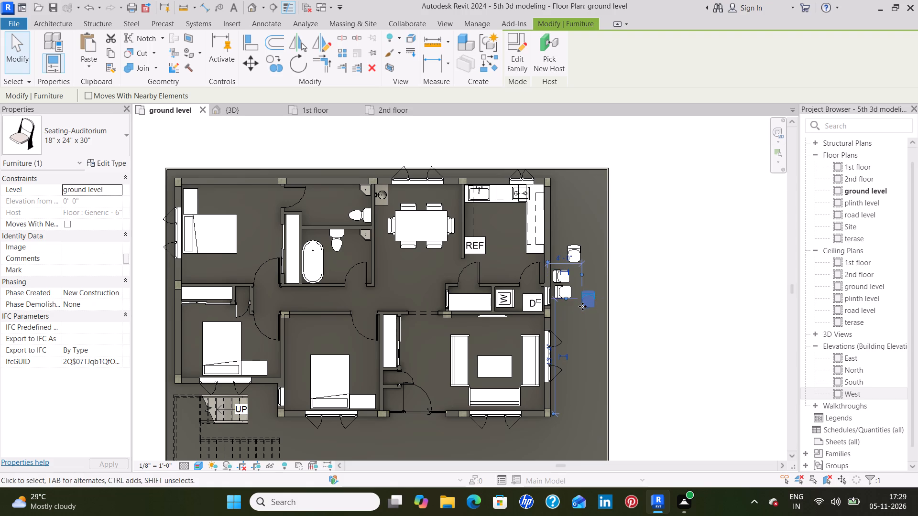
key(Up)
key(Up)
key(Up)
key(Up)
key(Up)
key(Up)
key(Up)
key(Up)
key(Up)
key(Up)
key(Up)
key(Up)
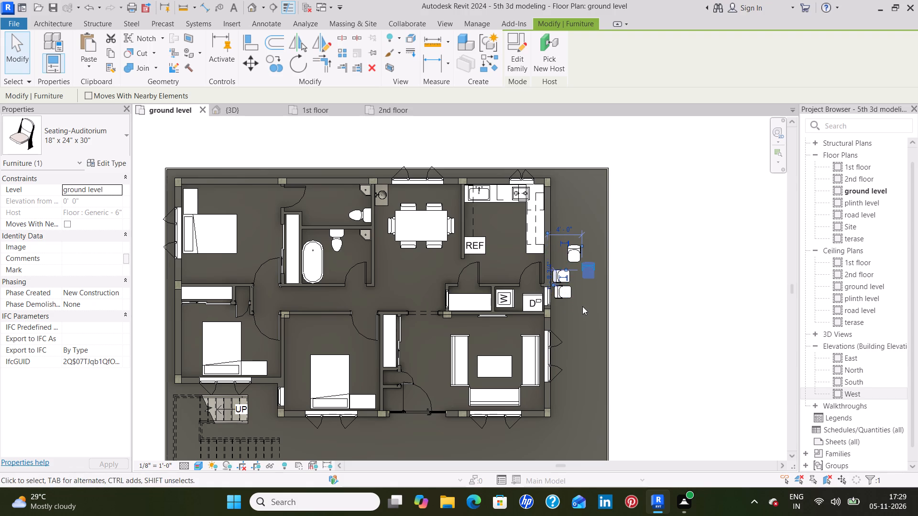
key(Up)
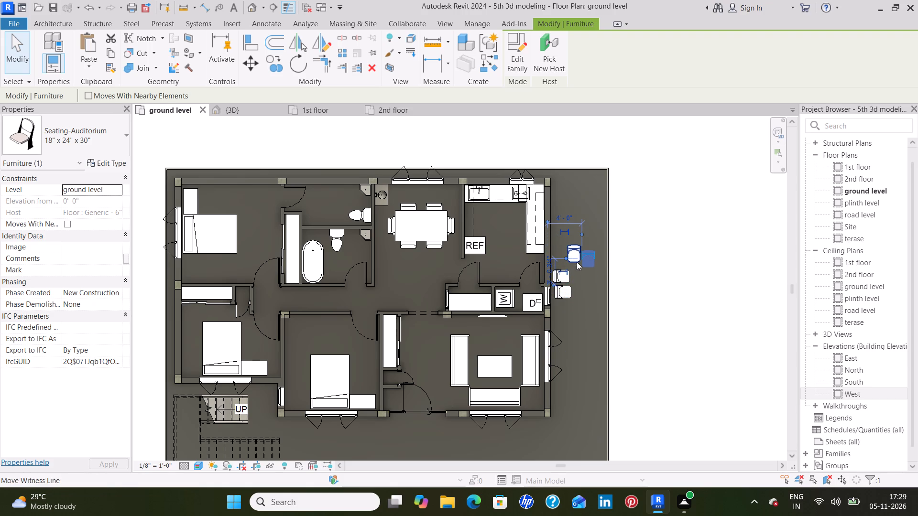
key(Right)
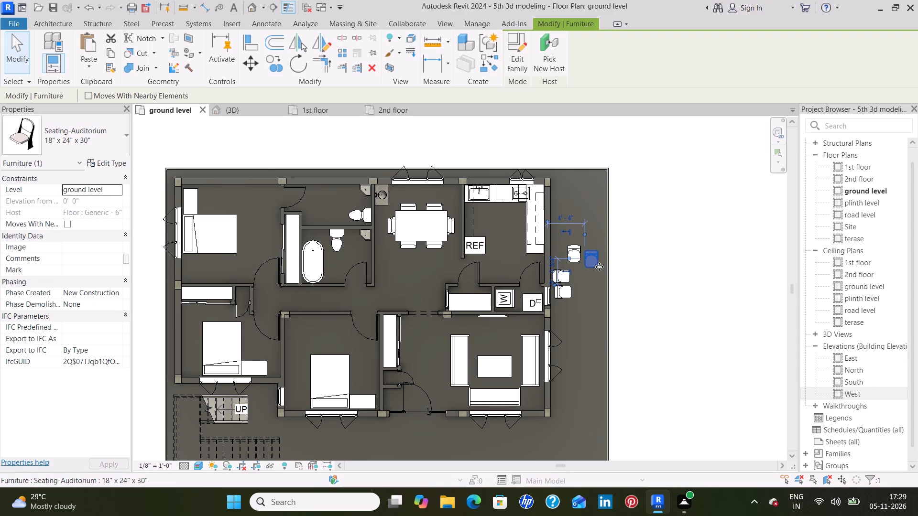
Nudge the inner chair of the northern pair south and east to line it up beside its neighbour.
click(575, 248)
key(Down)
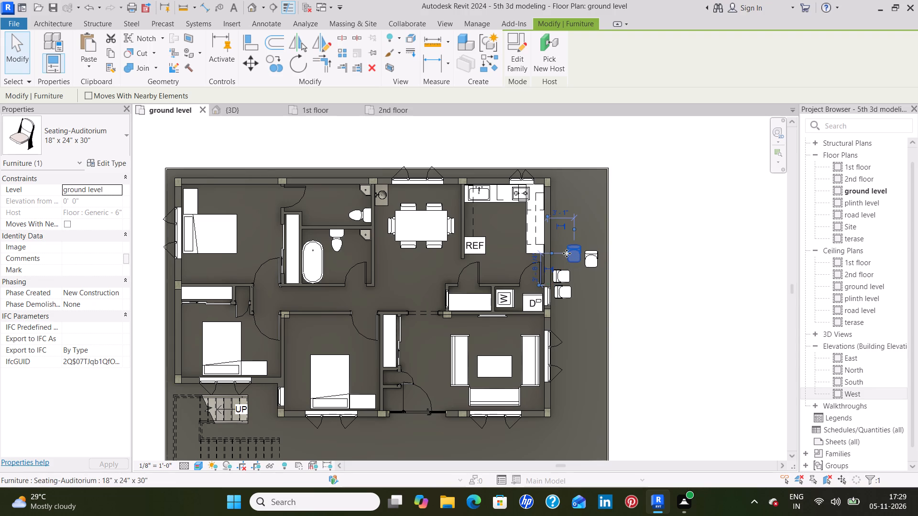
key(Down)
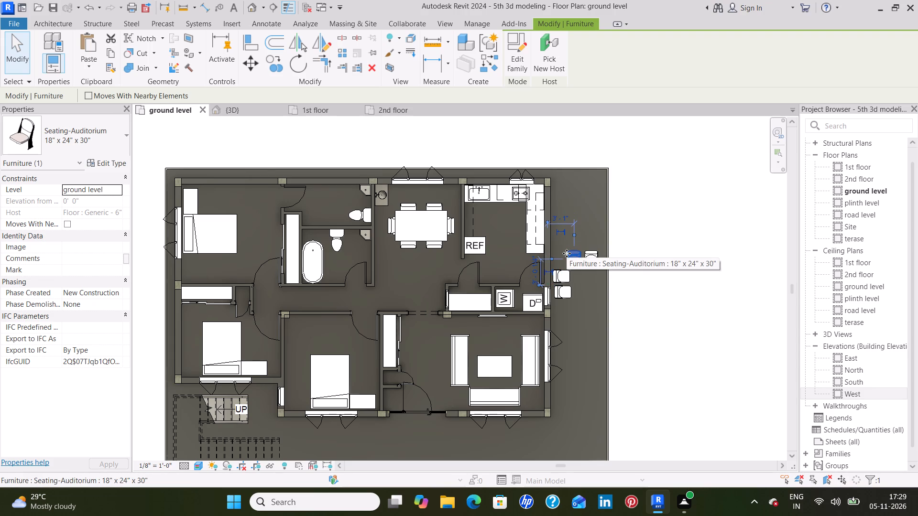
key(Right)
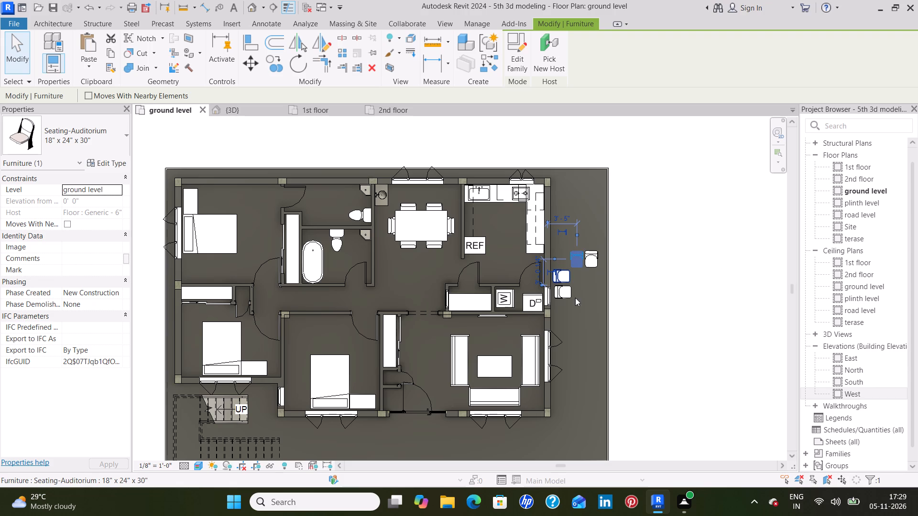
click(579, 297)
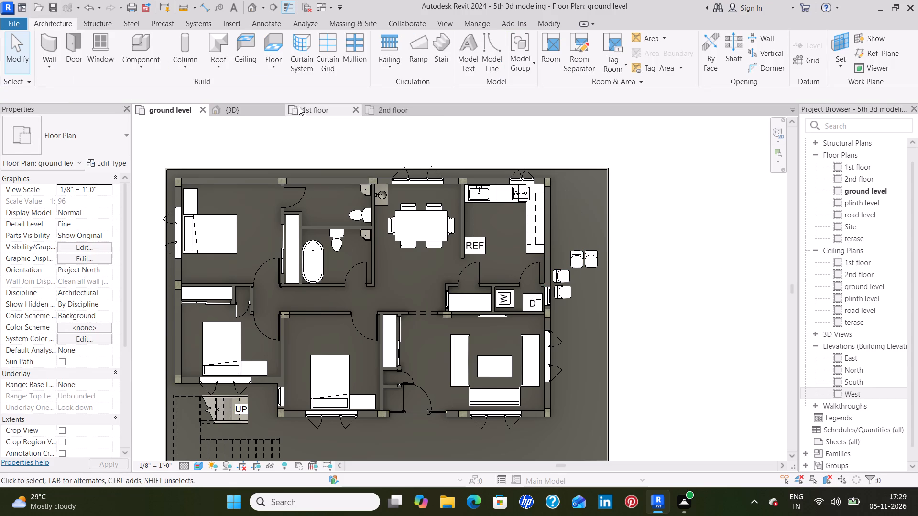
Load the Table-Coffee Mies family from the library's Furniture Tables folder.
click(140, 46)
click(519, 62)
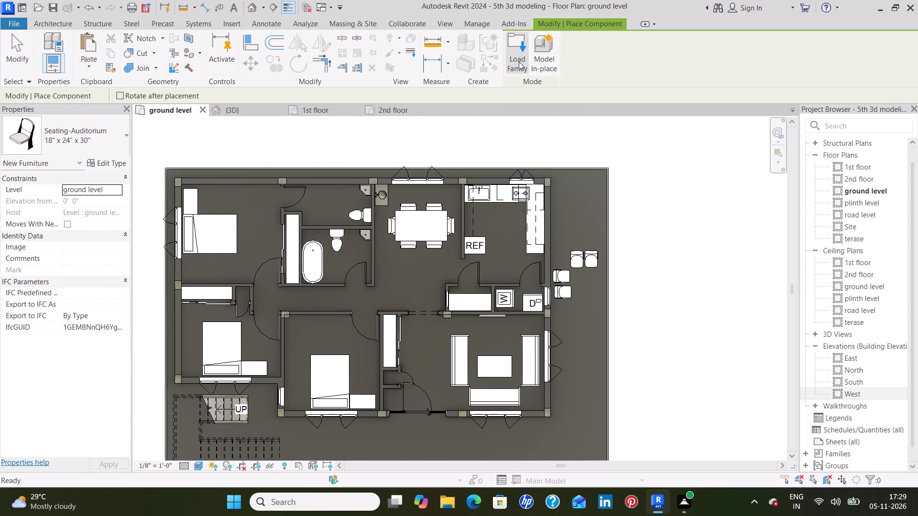
scroll(477, 226, down, 3)
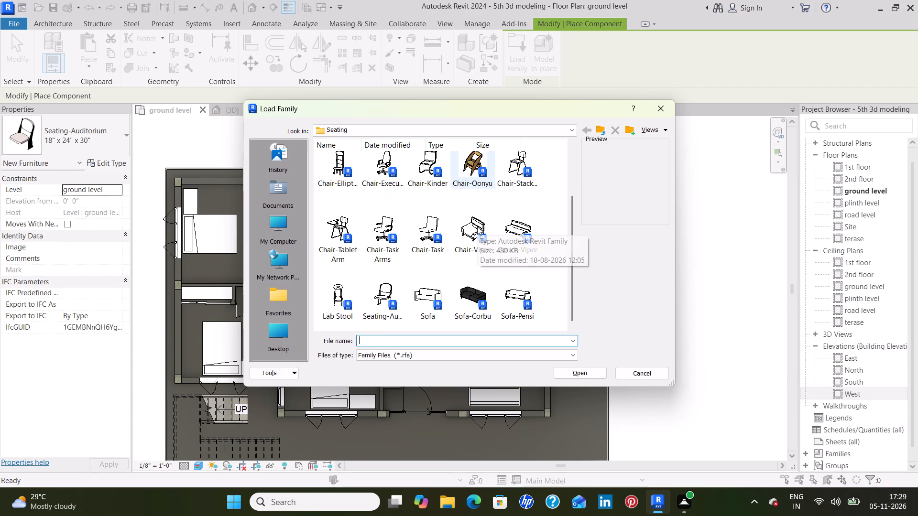
scroll(478, 228, down, 4)
scroll(465, 246, up, 3)
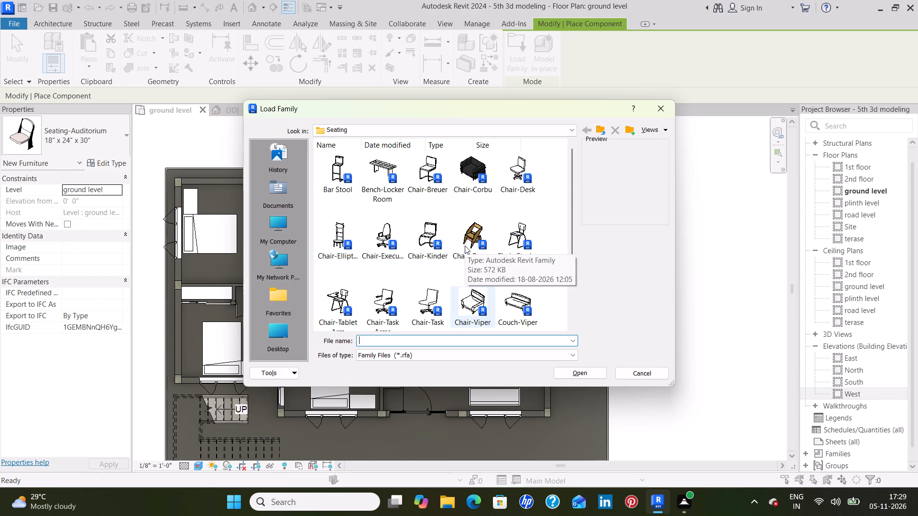
click(598, 129)
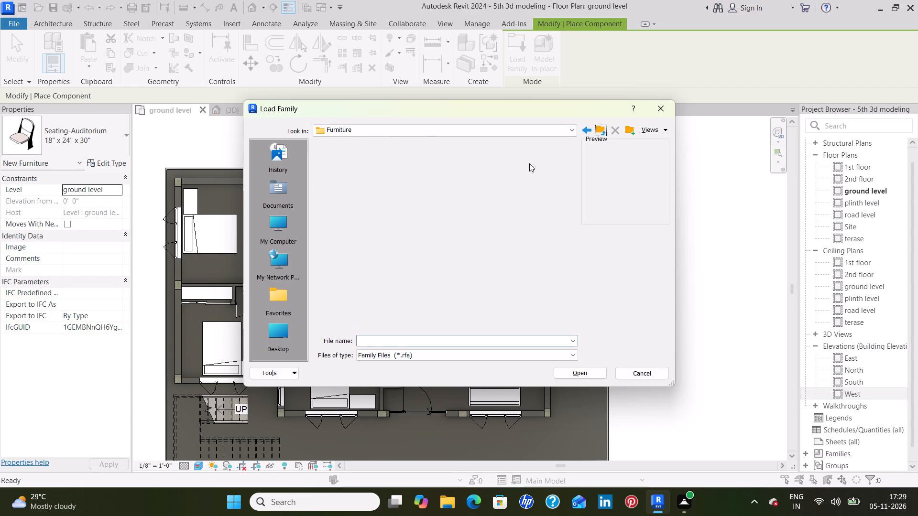
double_click(480, 172)
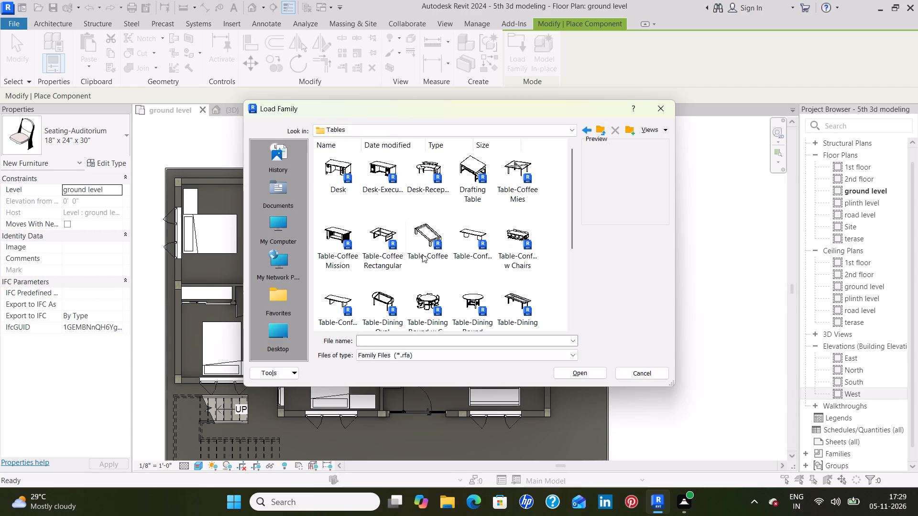
scroll(451, 295, down, 2)
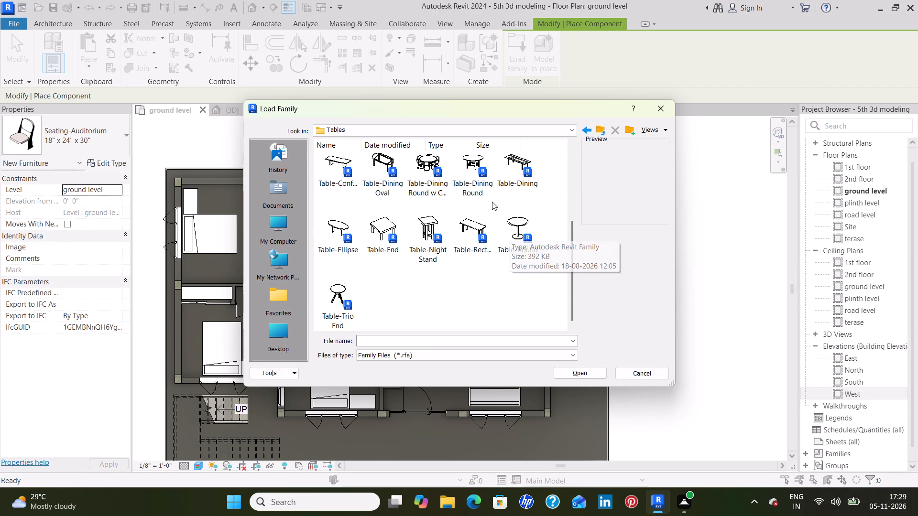
scroll(481, 202, up, 2)
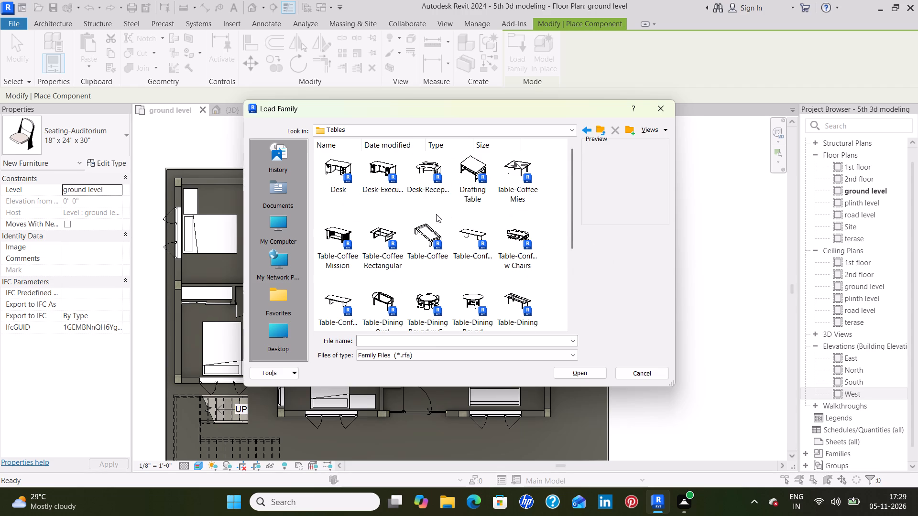
scroll(409, 235, down, 1)
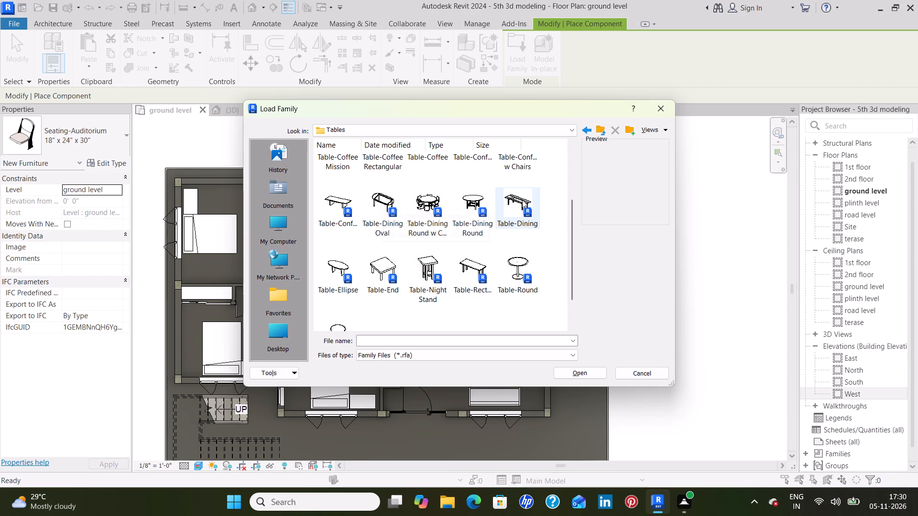
scroll(503, 206, up, 2)
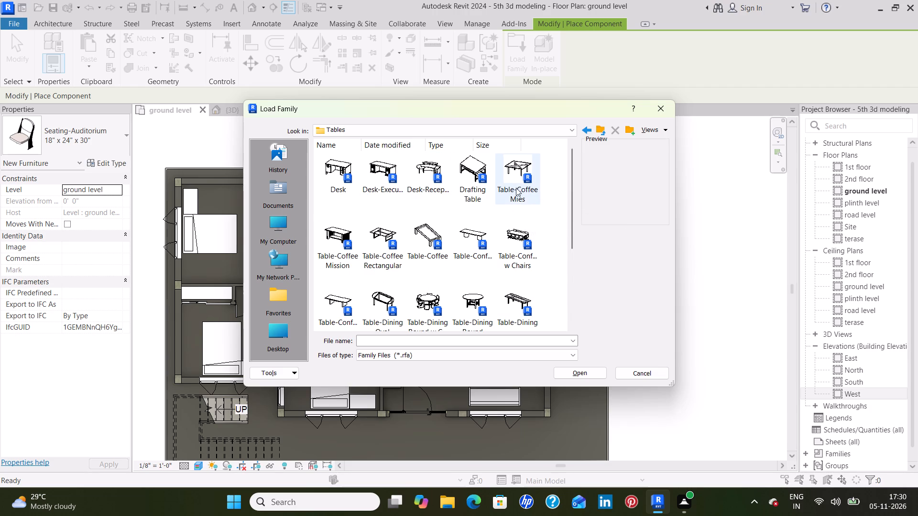
click(514, 169)
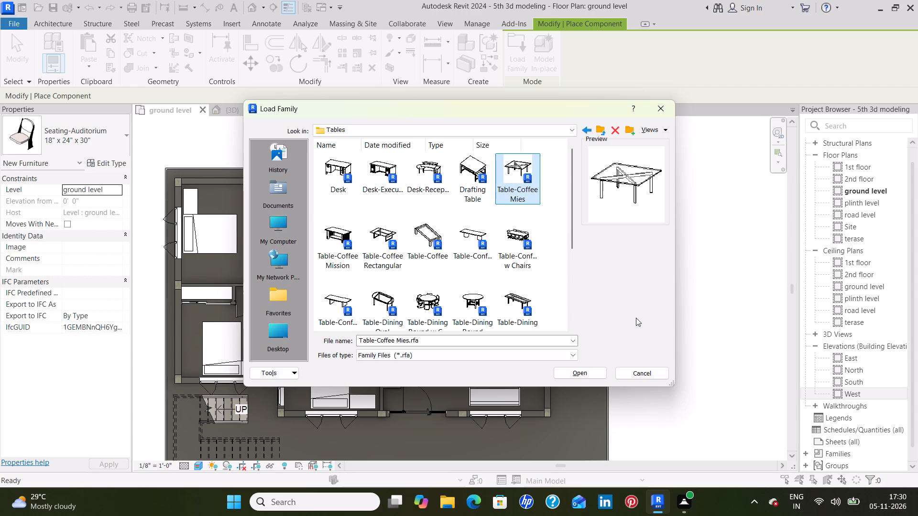
click(596, 371)
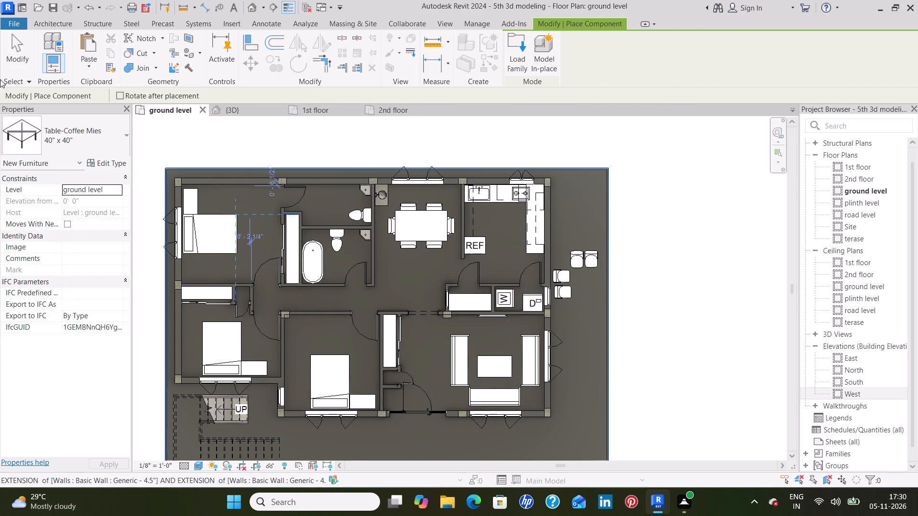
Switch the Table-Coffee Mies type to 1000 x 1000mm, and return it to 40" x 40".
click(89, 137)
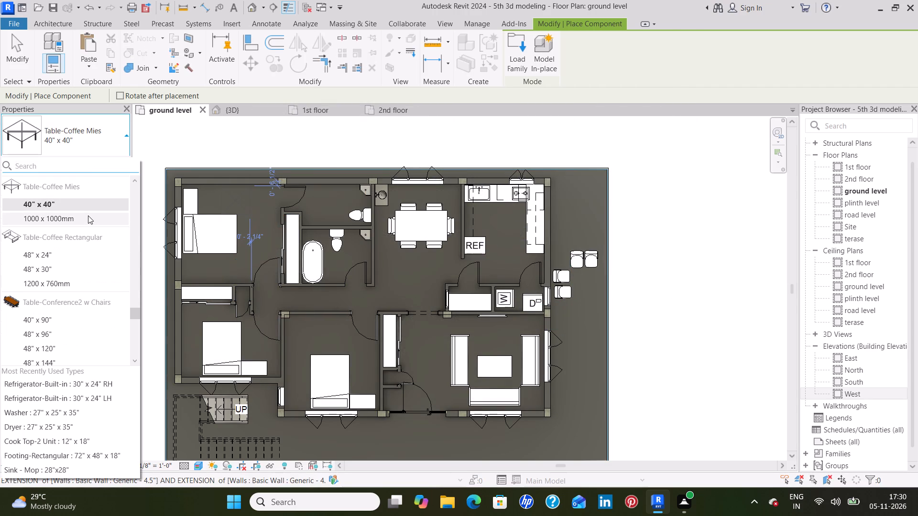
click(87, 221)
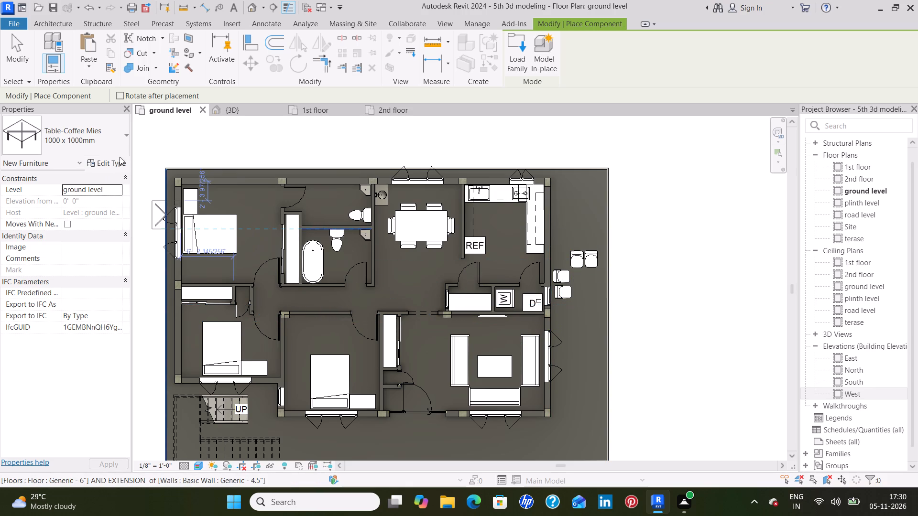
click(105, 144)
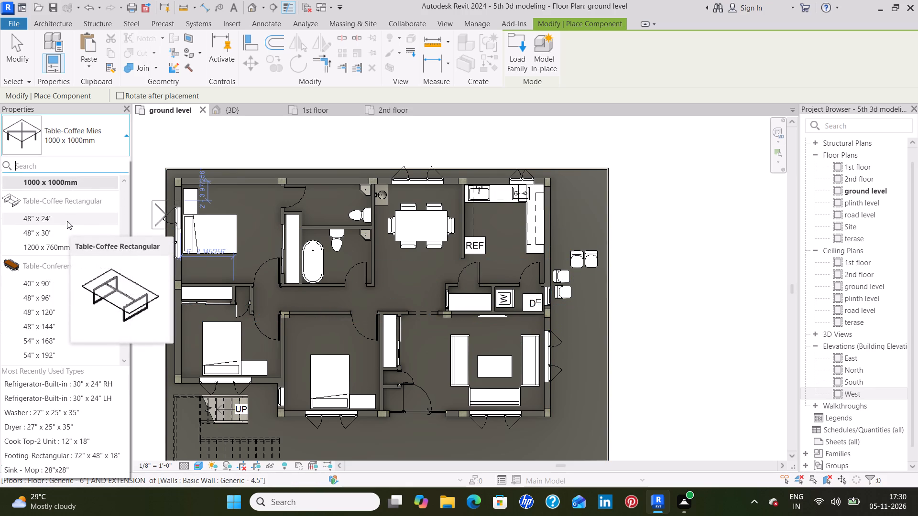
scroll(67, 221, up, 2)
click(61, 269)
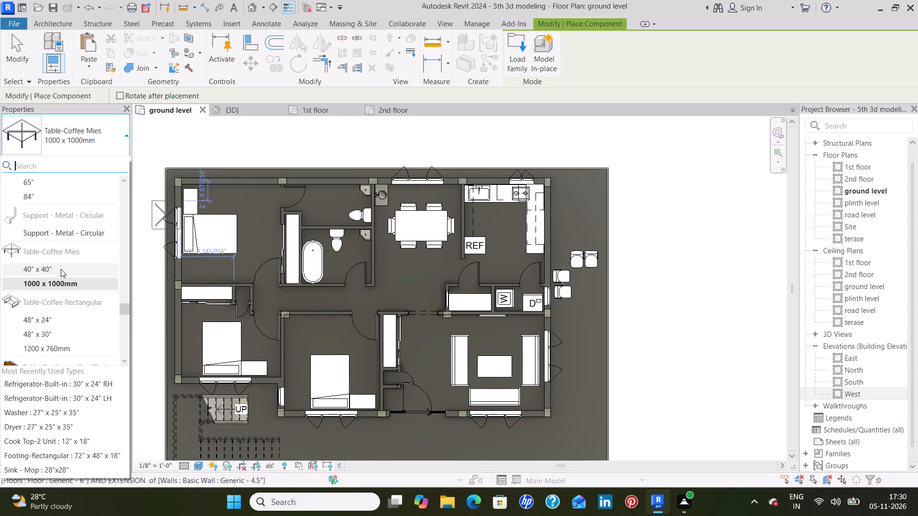
Duplicate the Table-Coffee Mies type as 40" x 40" 2 and set its width and length to 2'.
click(108, 160)
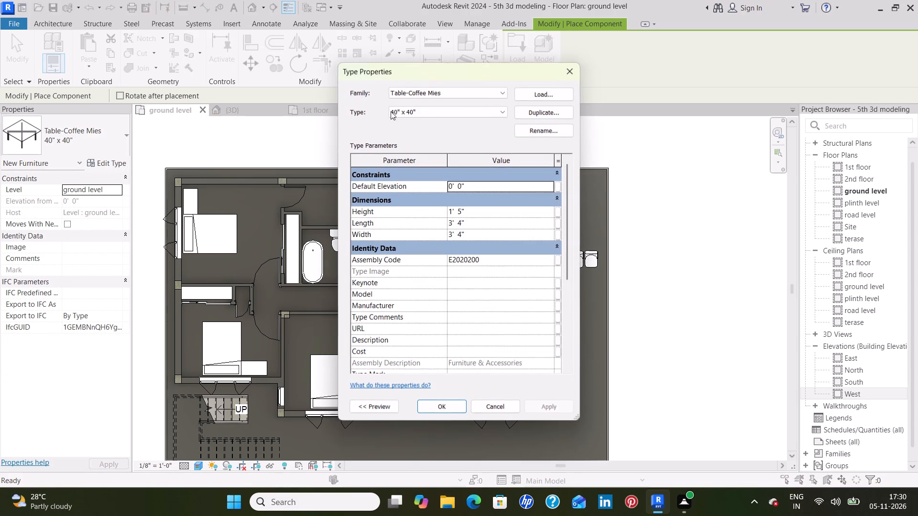
click(549, 111)
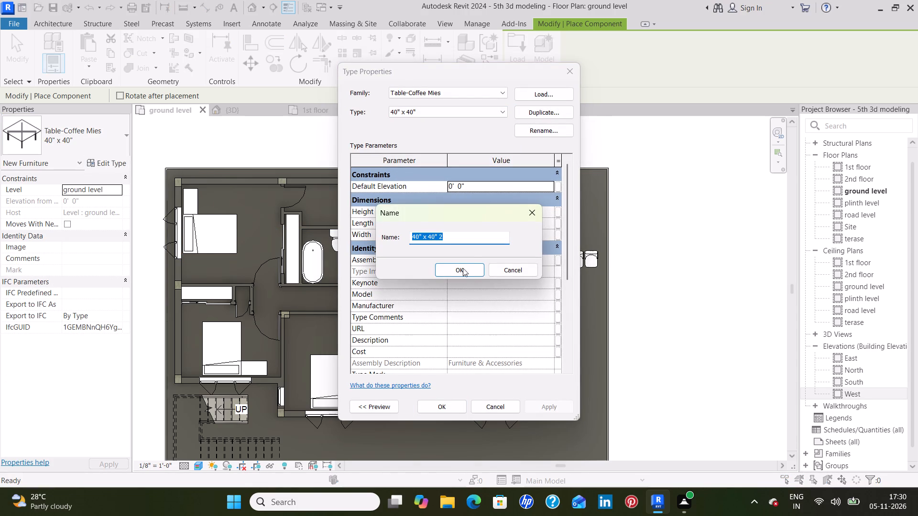
click(455, 272)
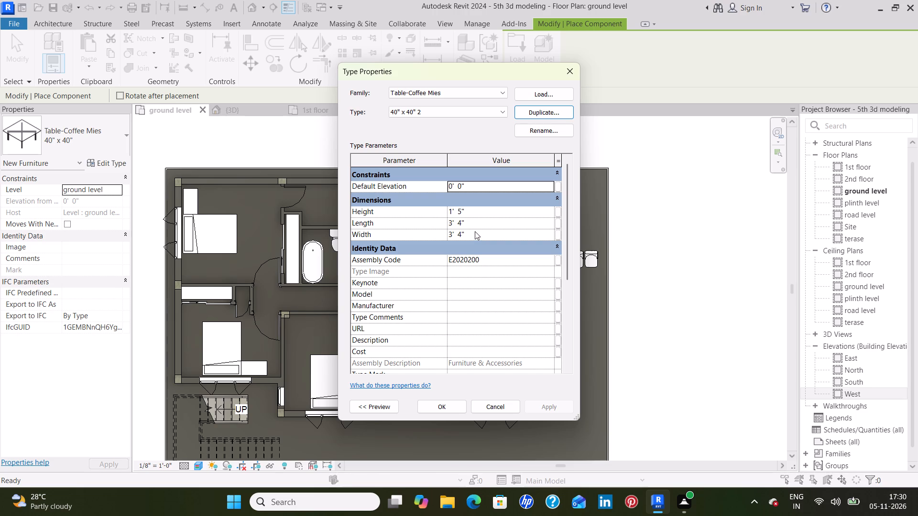
click(475, 231)
key(BackSpace)
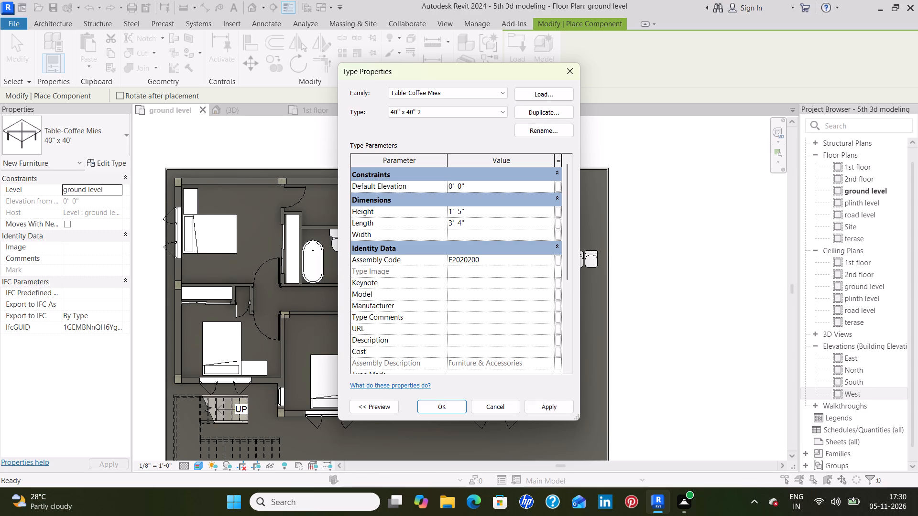
key(3)
key(BackSpace)
text(2')
click(475, 226)
key(BackSpace)
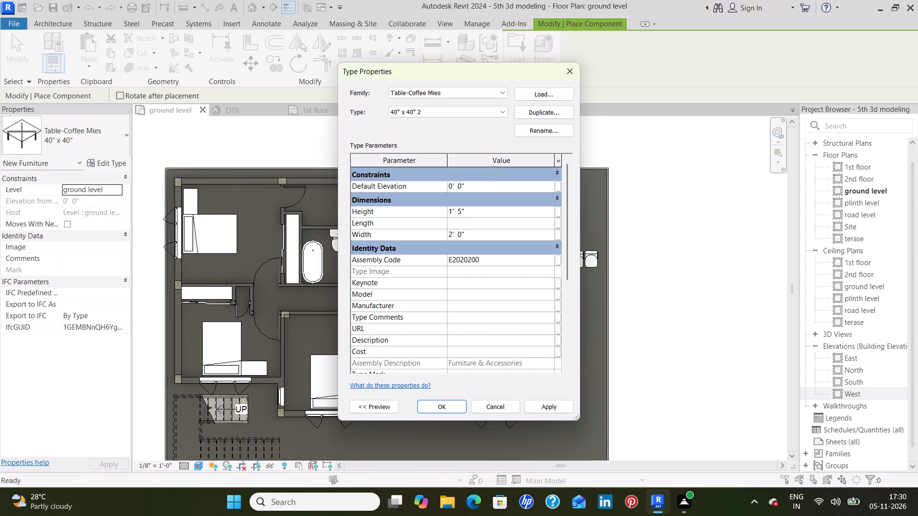
key(2)
key(apostrophe)
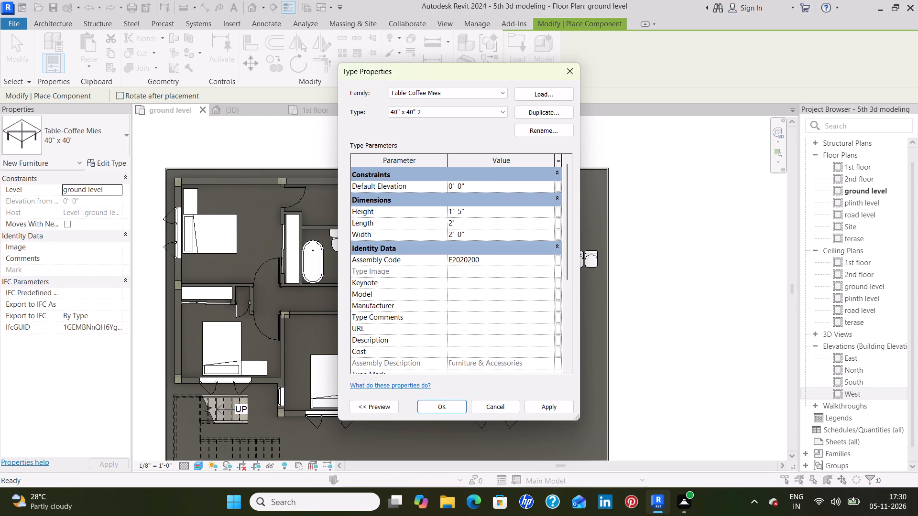
click(556, 410)
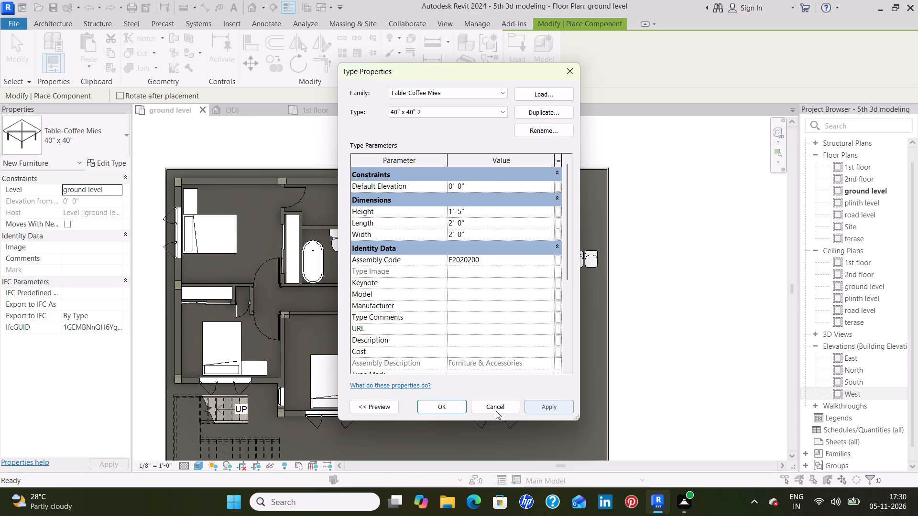
click(446, 412)
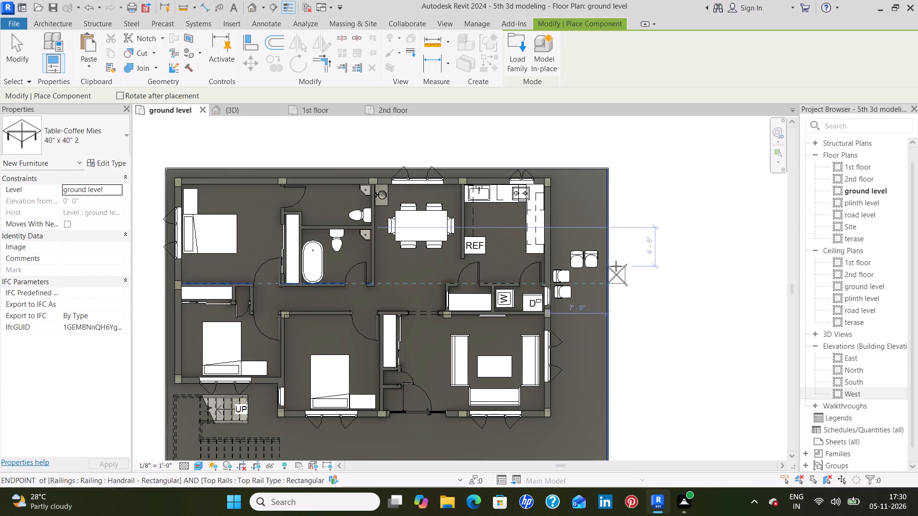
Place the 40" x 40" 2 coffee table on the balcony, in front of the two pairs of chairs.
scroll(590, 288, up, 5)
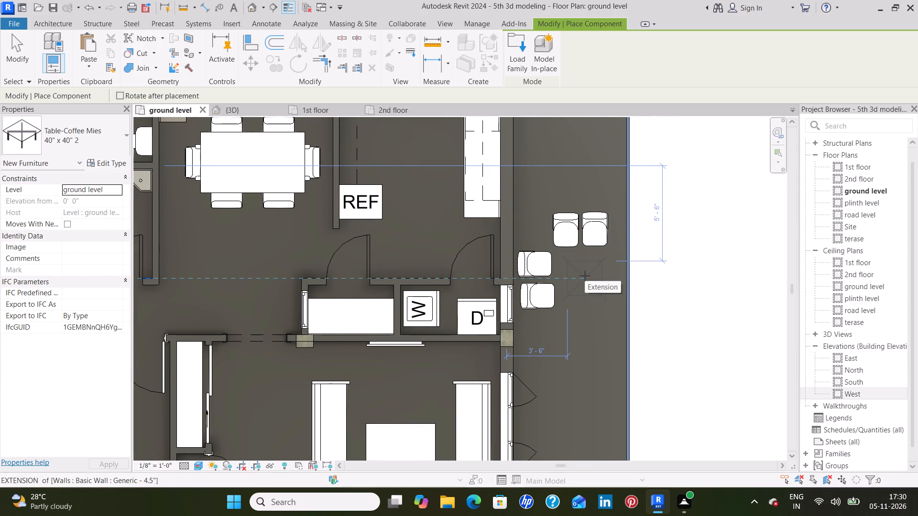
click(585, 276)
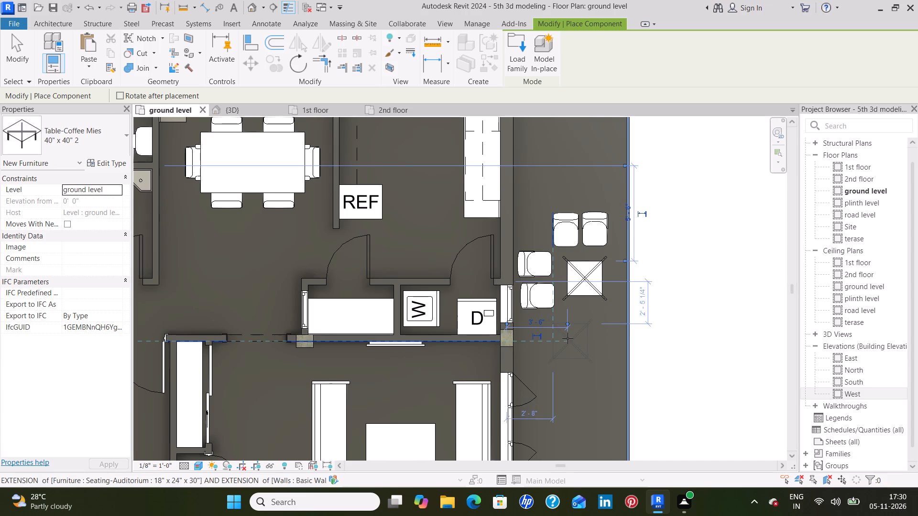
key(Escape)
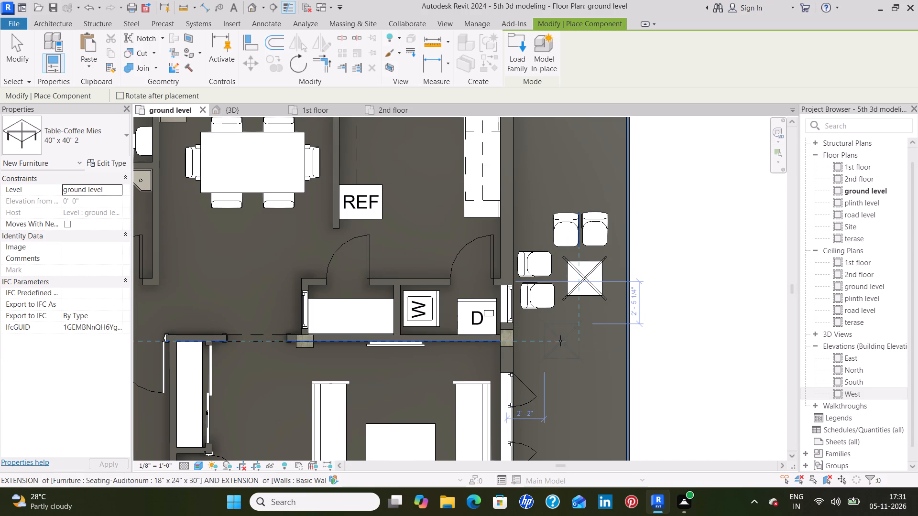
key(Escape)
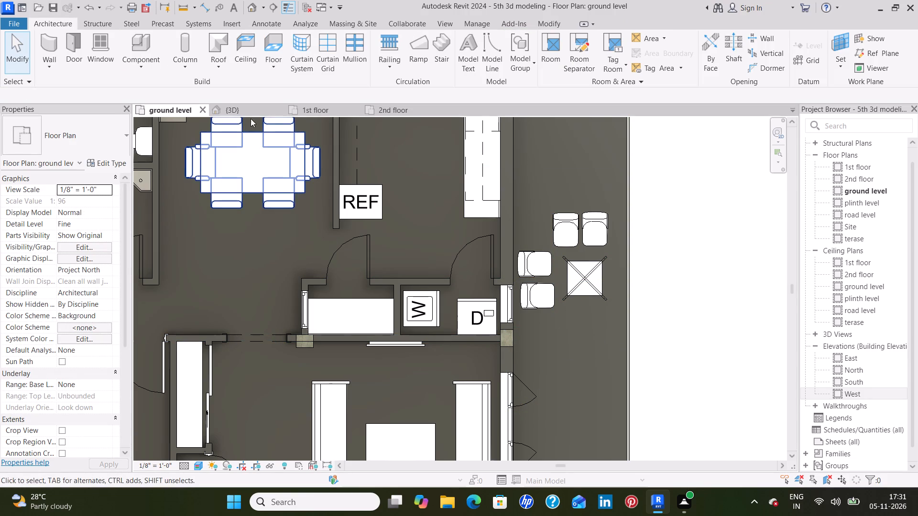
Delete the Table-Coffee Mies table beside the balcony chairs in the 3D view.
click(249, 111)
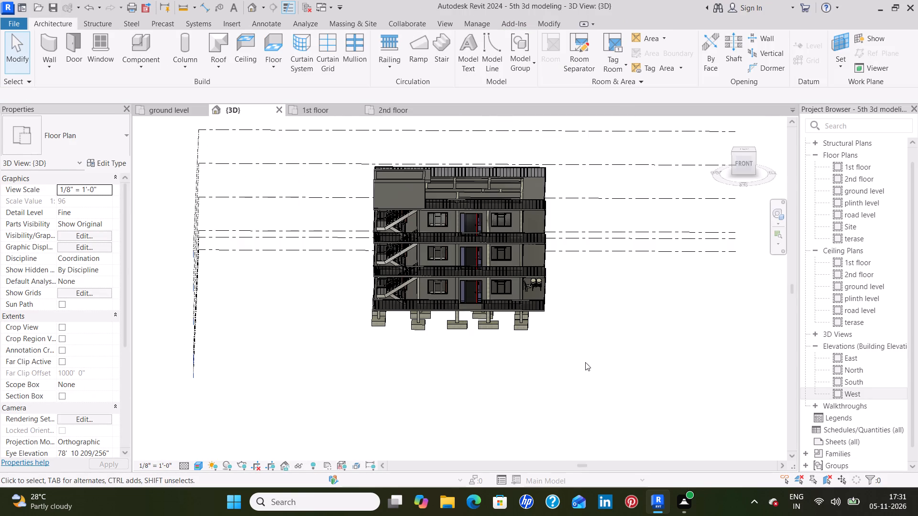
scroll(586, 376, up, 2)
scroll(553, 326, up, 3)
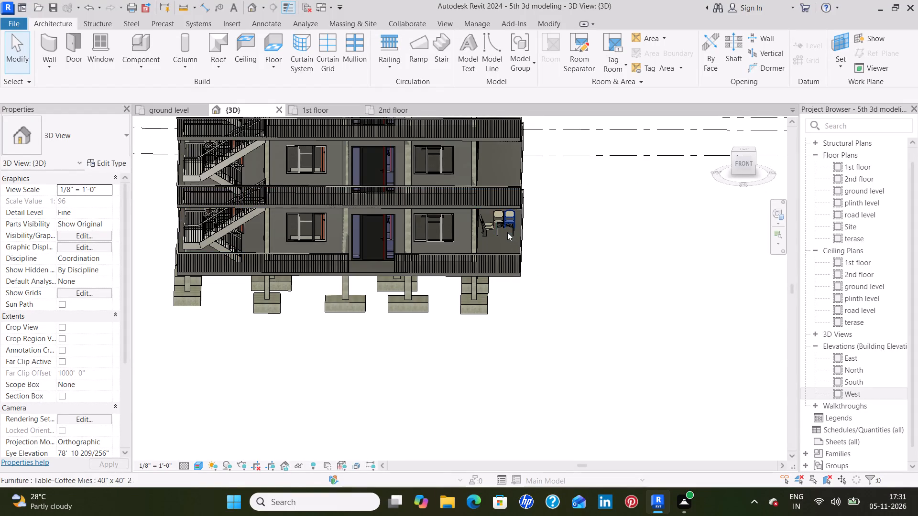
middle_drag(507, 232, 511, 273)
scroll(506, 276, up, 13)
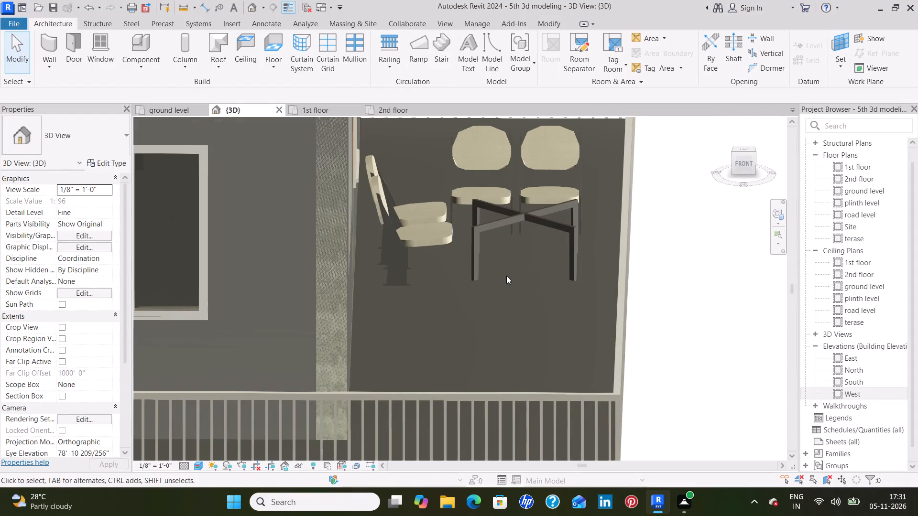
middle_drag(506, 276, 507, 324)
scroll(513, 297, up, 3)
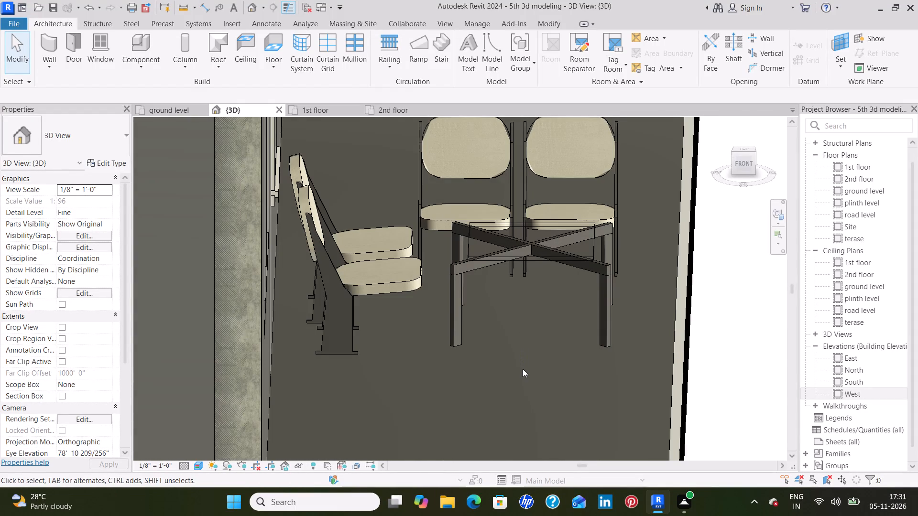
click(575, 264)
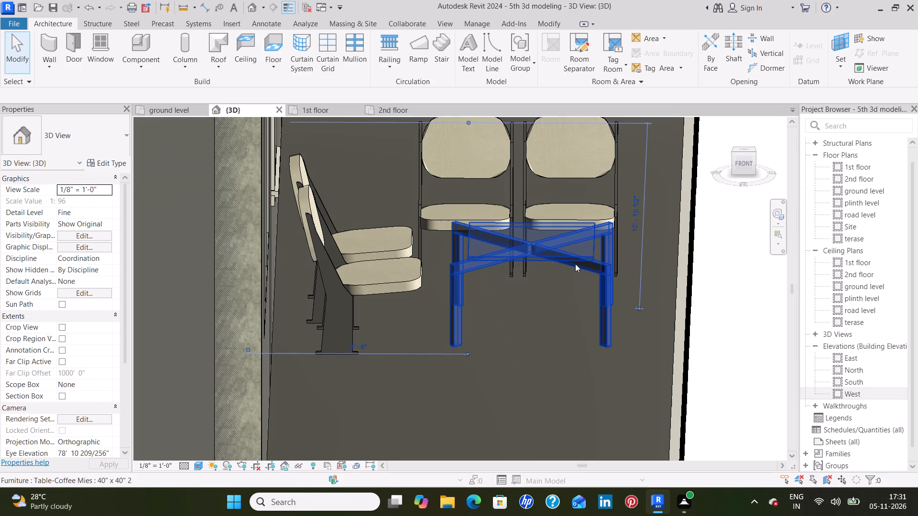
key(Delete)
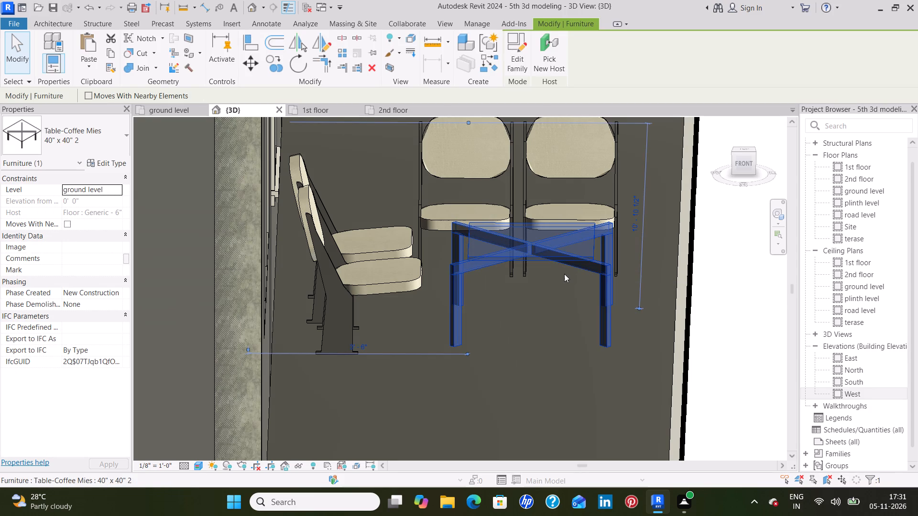
Load the Table-End family from the library's Tables folder for placement in the ground level plan.
click(172, 113)
scroll(580, 282, up, 2)
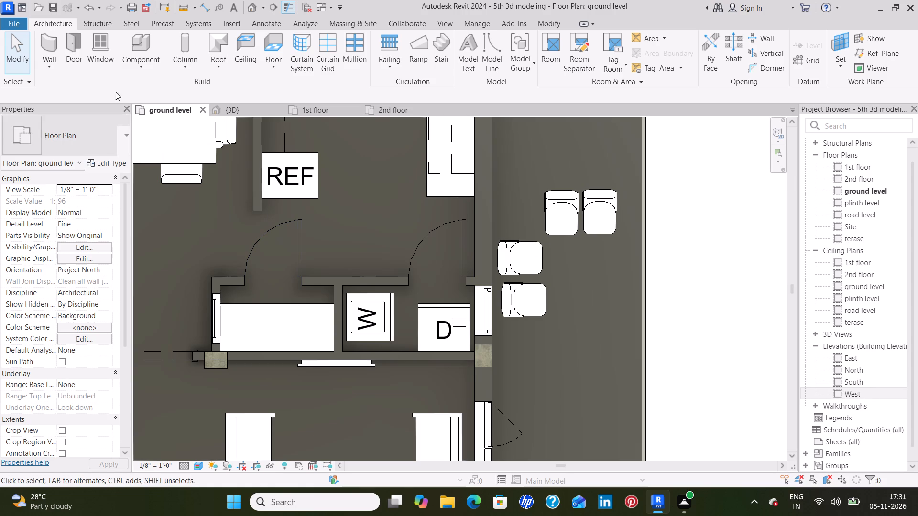
click(130, 43)
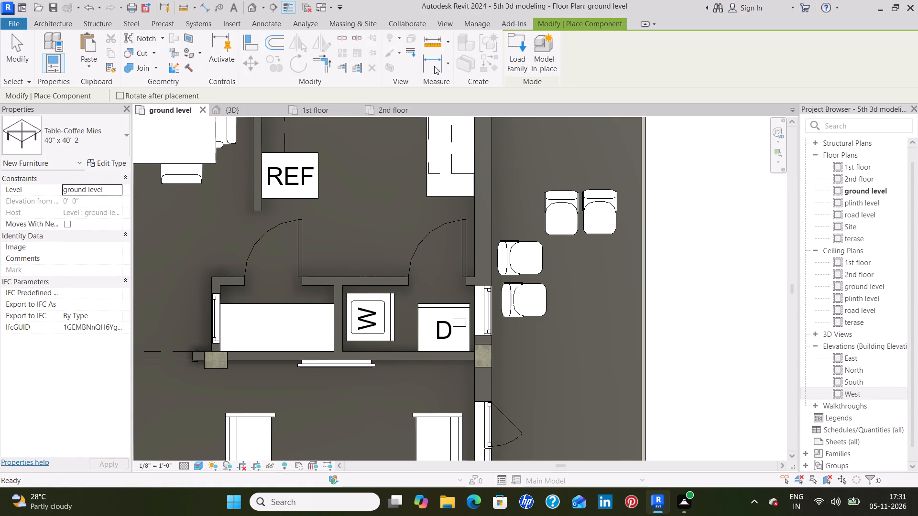
click(516, 59)
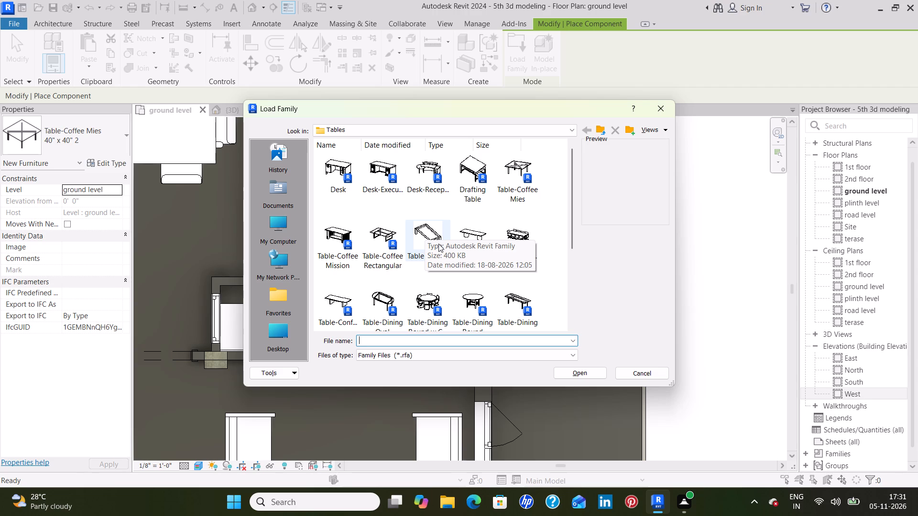
scroll(437, 248, down, 1)
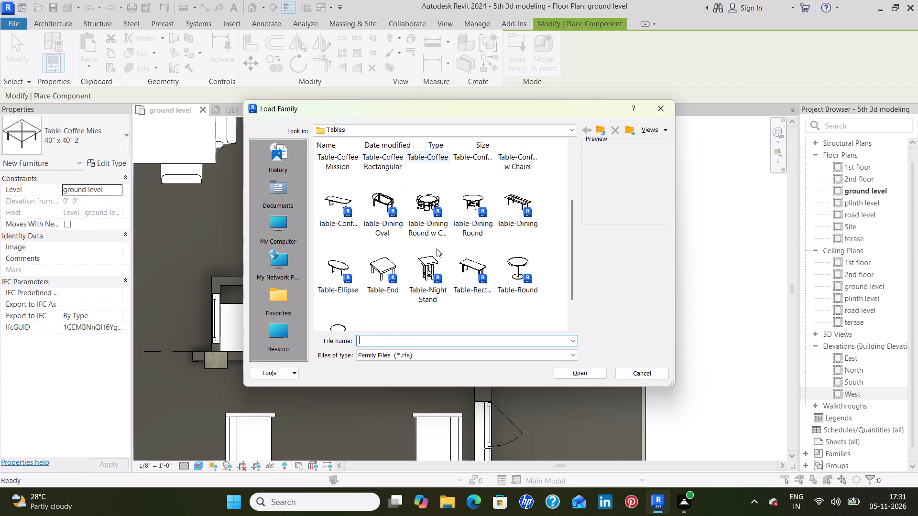
scroll(437, 248, down, 1)
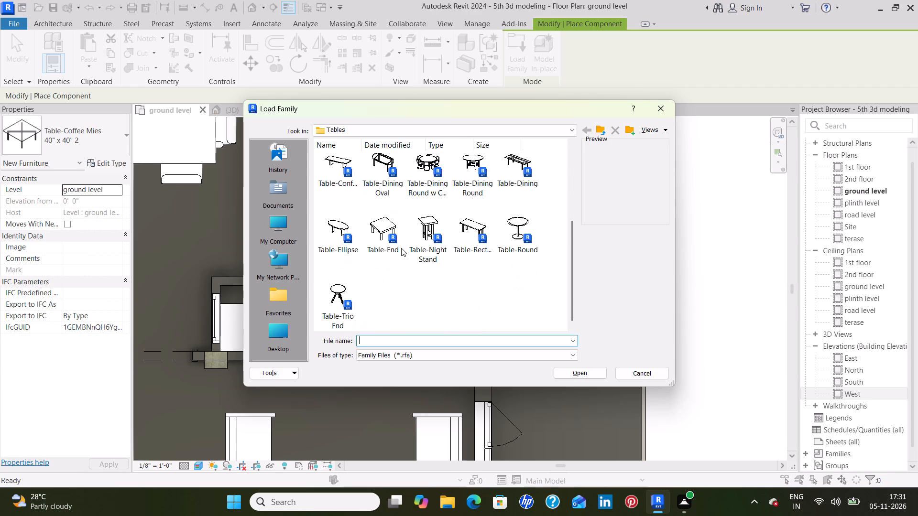
click(379, 225)
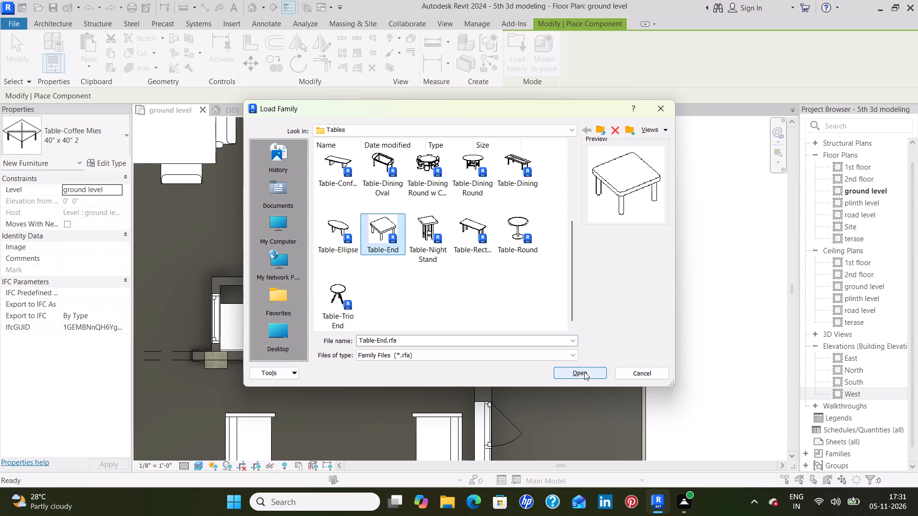
click(584, 372)
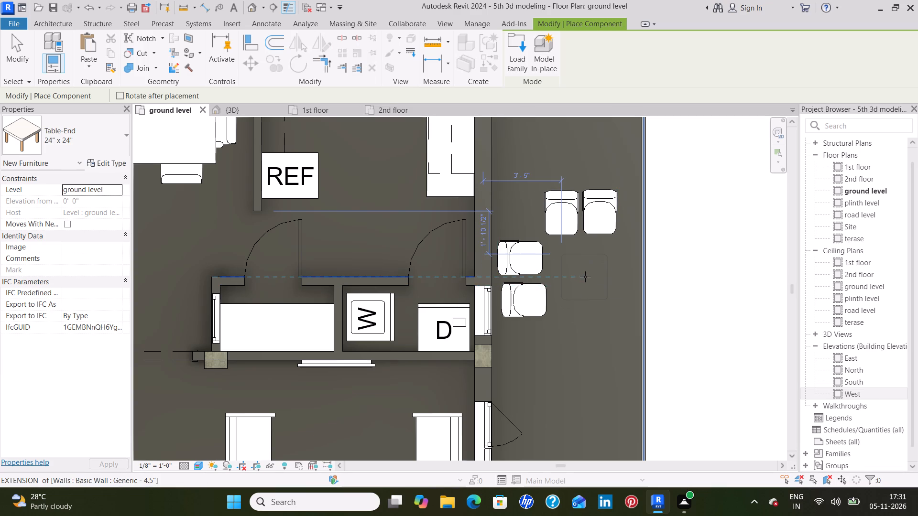
Place a 24" x 24" Table-End on the balcony, in front of the two pairs of chairs.
click(585, 277)
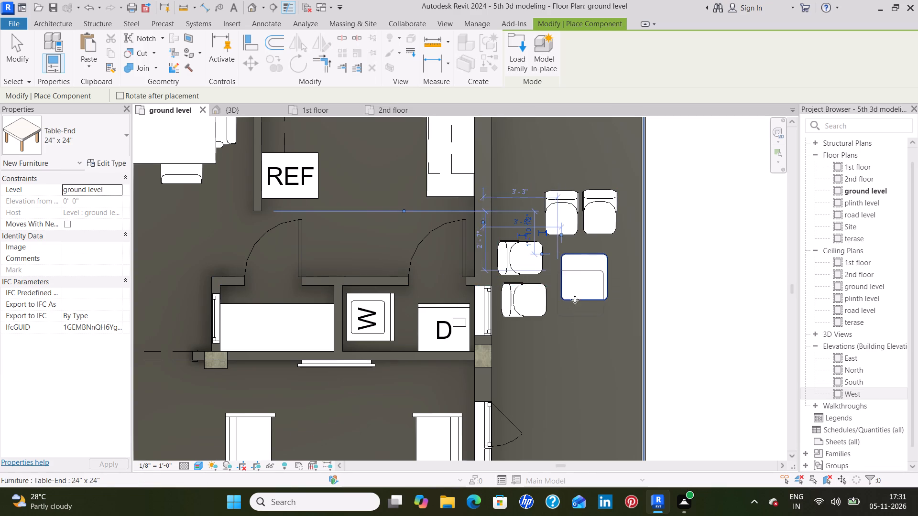
click(254, 110)
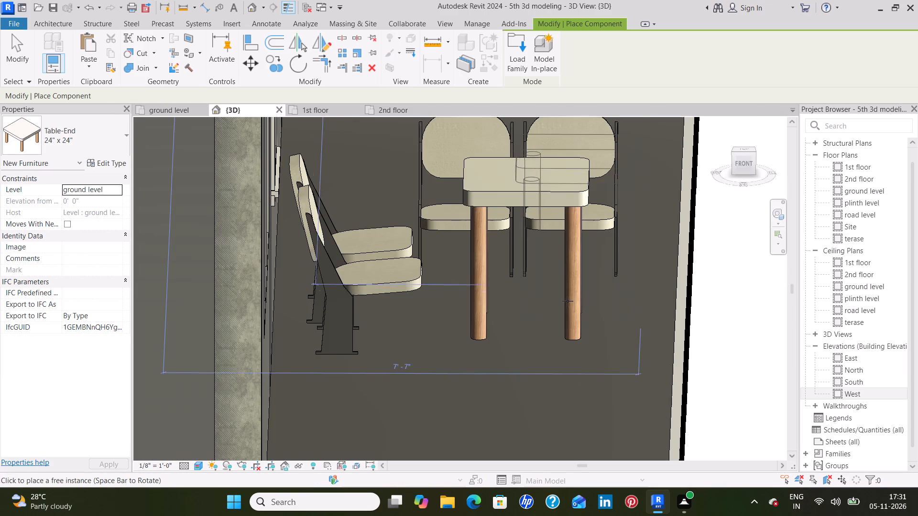
key(Escape)
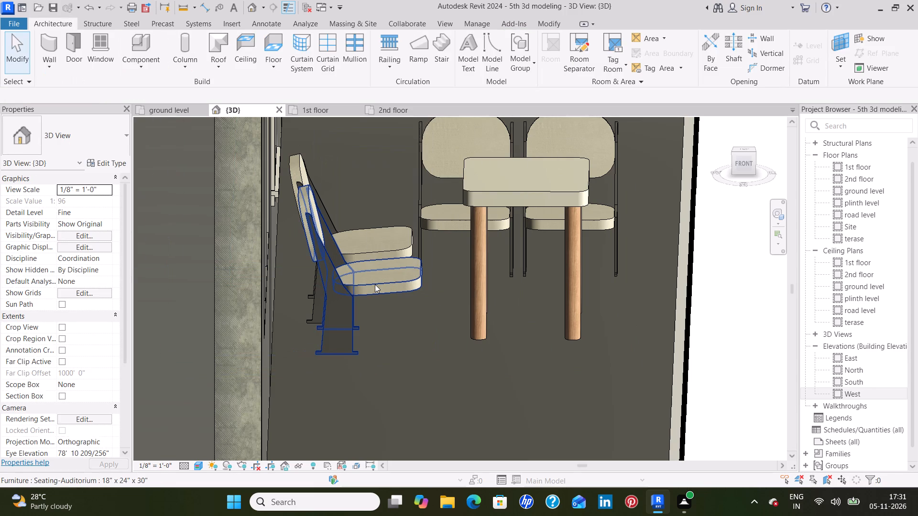
Change the balcony end table's type to 24" x 36".
click(505, 189)
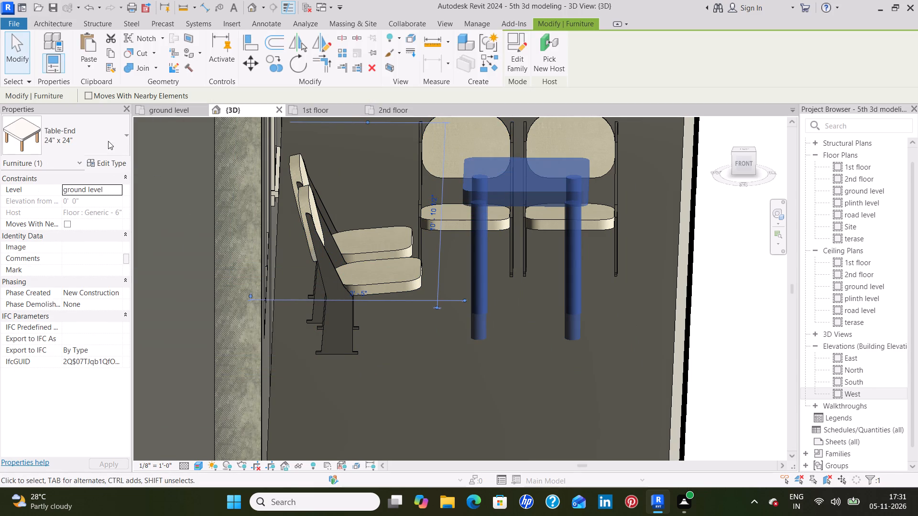
click(108, 141)
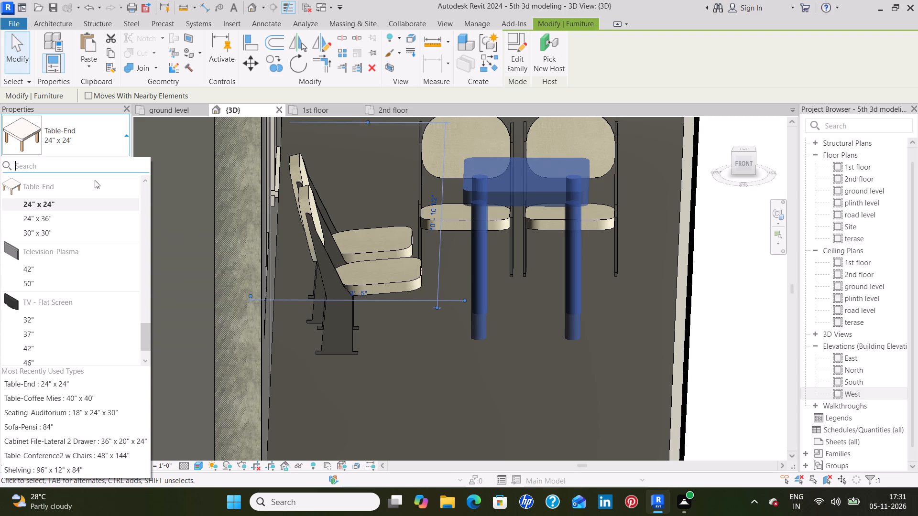
click(96, 215)
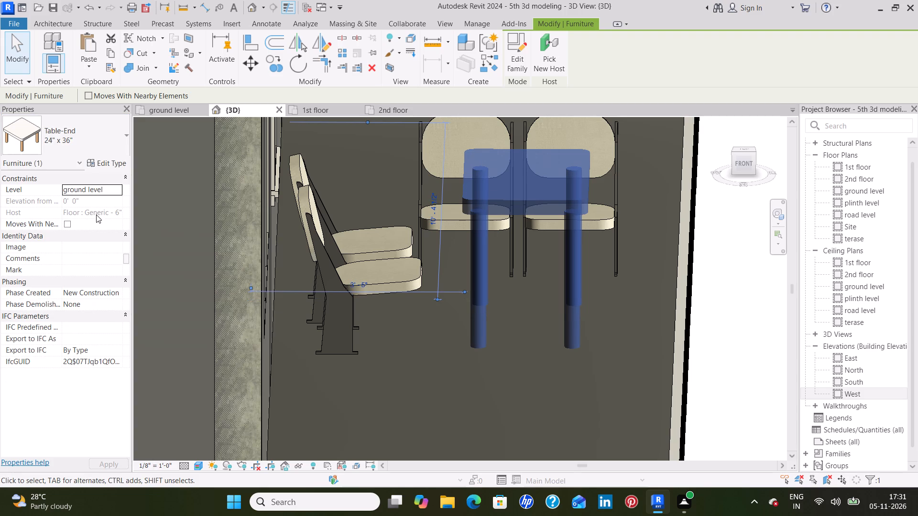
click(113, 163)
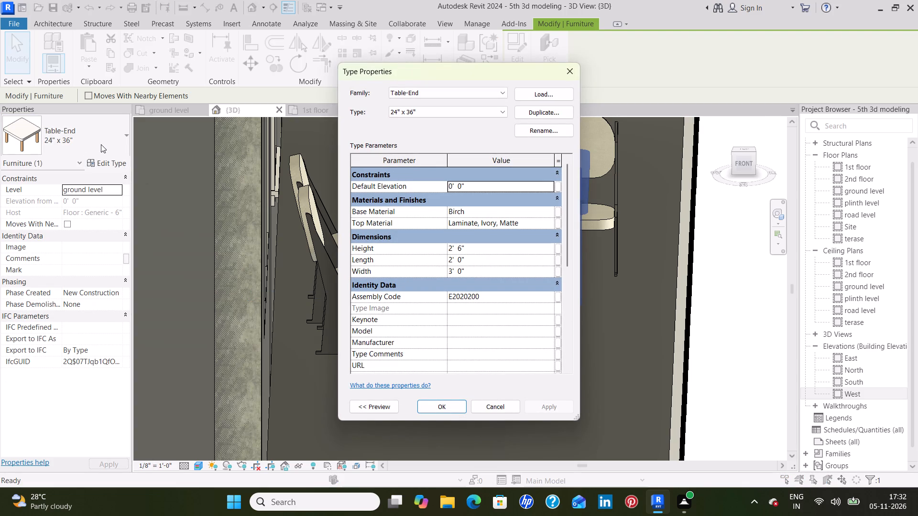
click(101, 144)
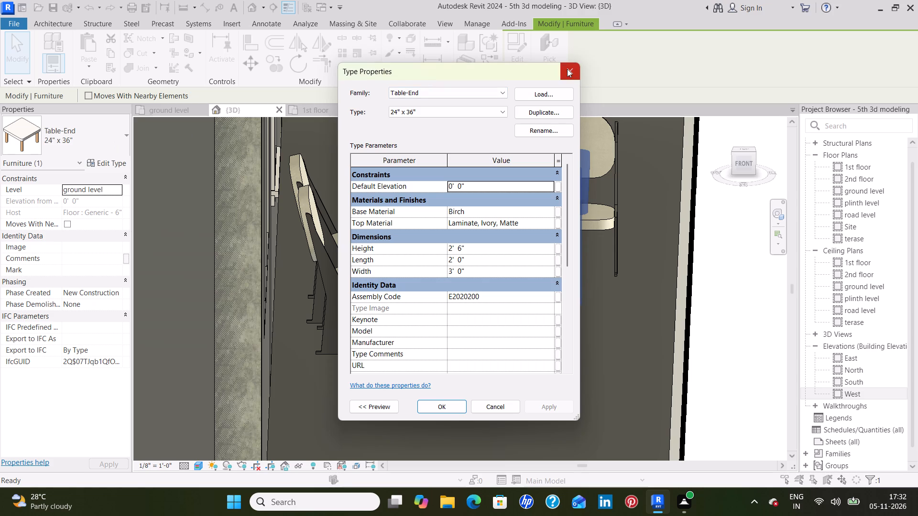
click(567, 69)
Change the balcony end table's type back to 24" x 24".
click(120, 140)
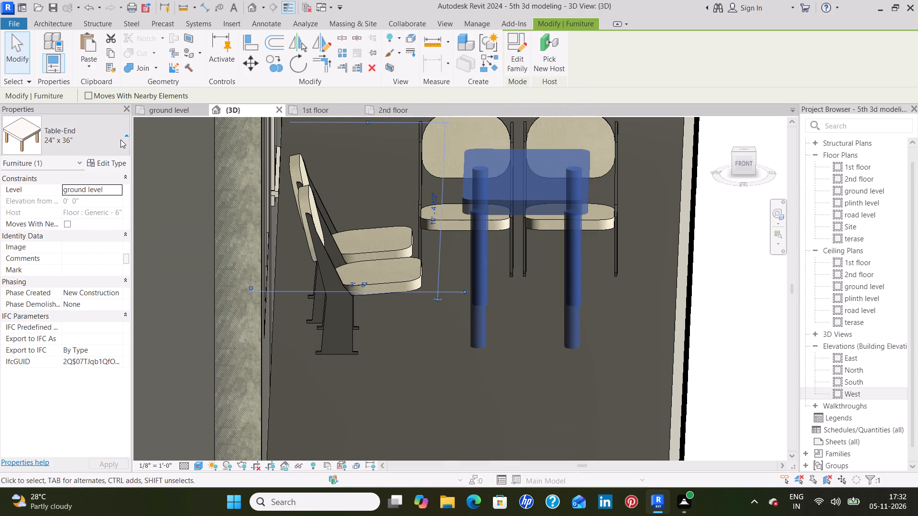
click(117, 181)
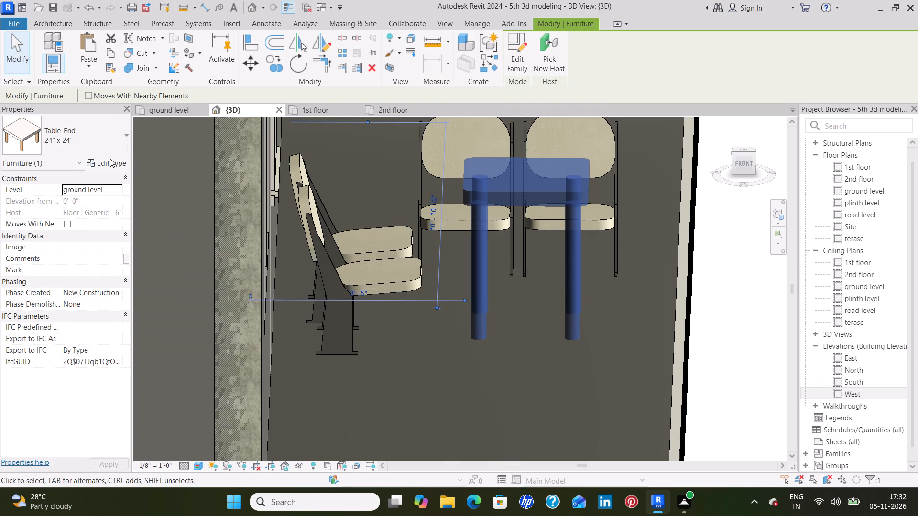
Set the height of the 24" x 24" Table-End type to 1' 6".
click(113, 164)
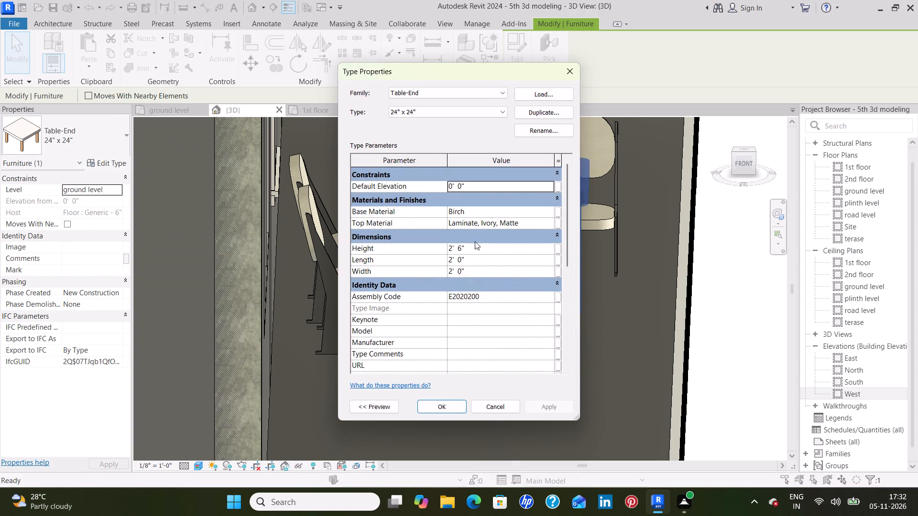
click(475, 251)
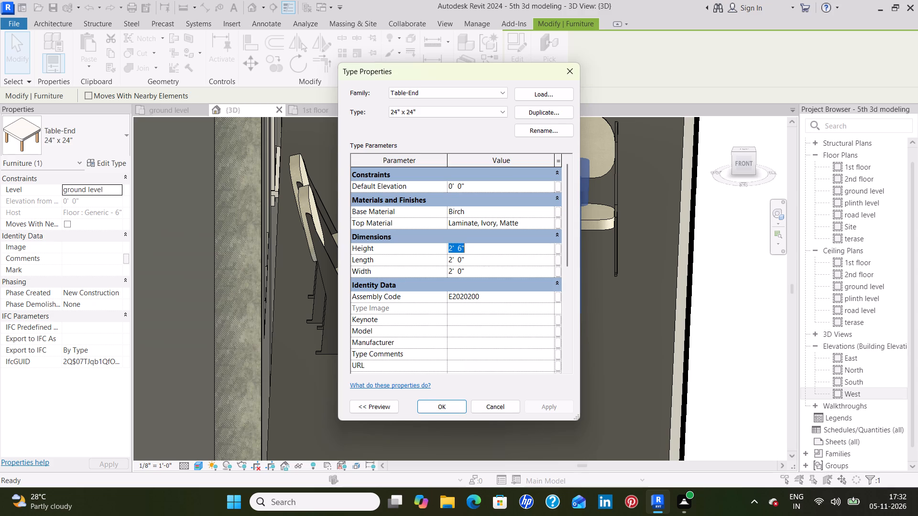
key(BackSpace)
text(1'6'')
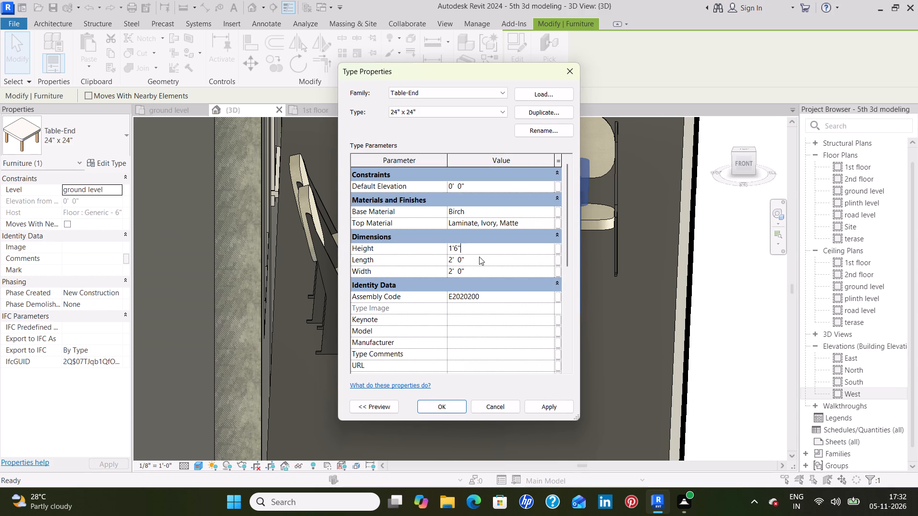
click(540, 404)
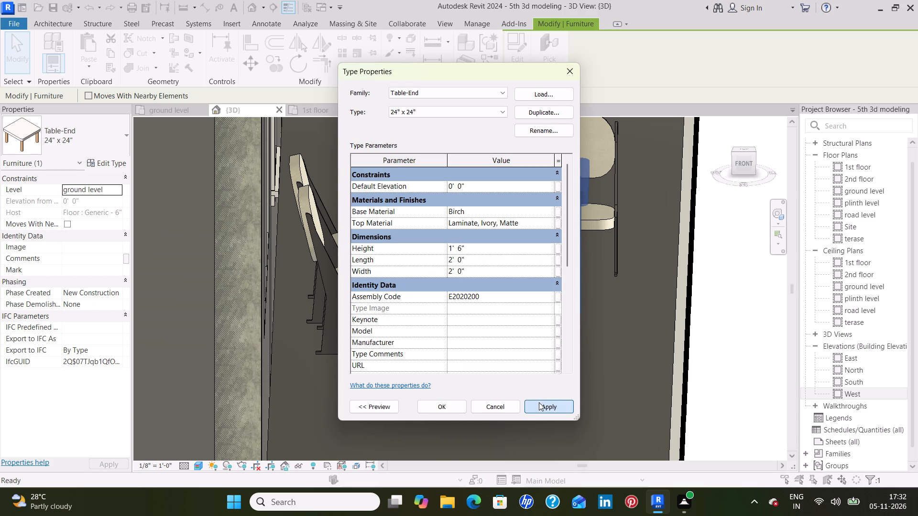
click(447, 406)
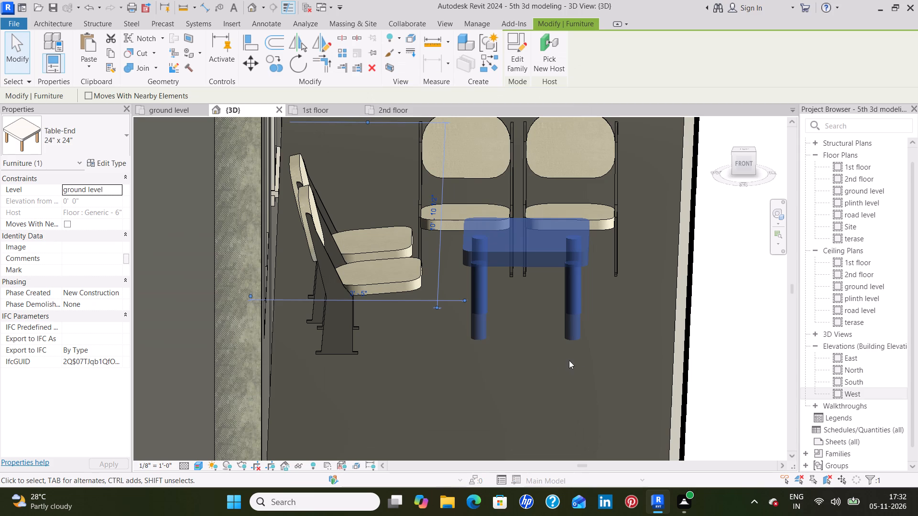
click(606, 326)
Copy the balcony end table and its four chairs and paste them aligned to the 1st floor and 2nd floor levels.
scroll(608, 324, down, 5)
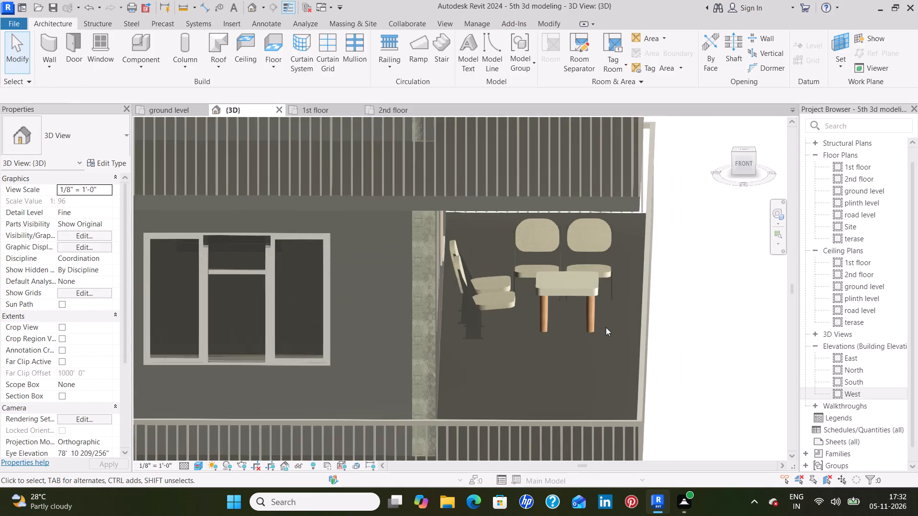
scroll(606, 327, down, 2)
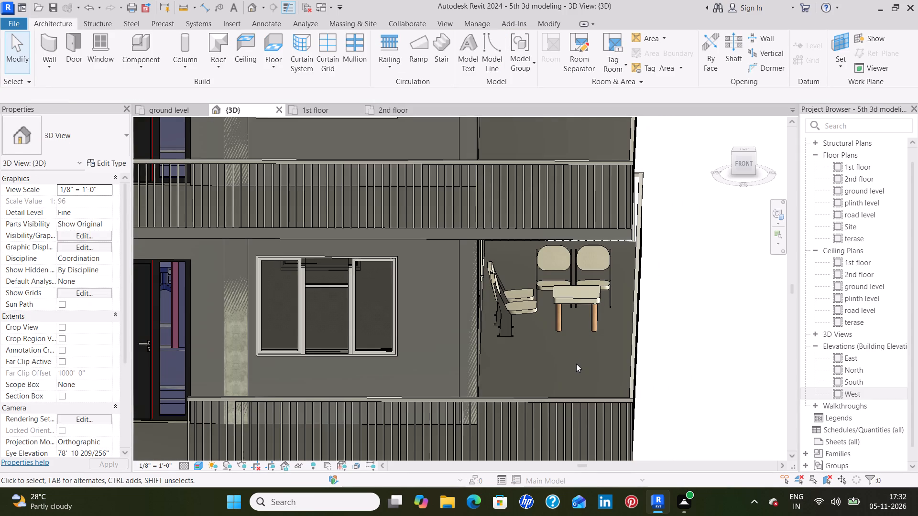
click(583, 297)
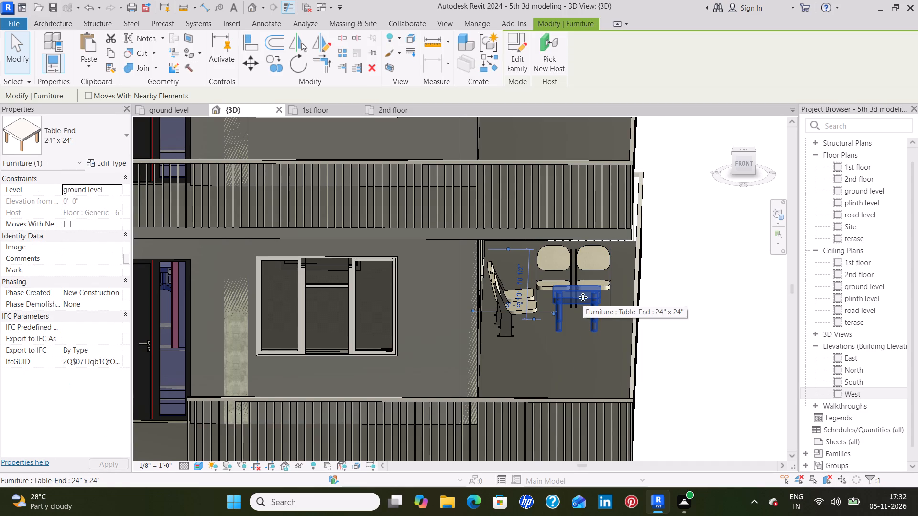
ctrl+click(606, 250)
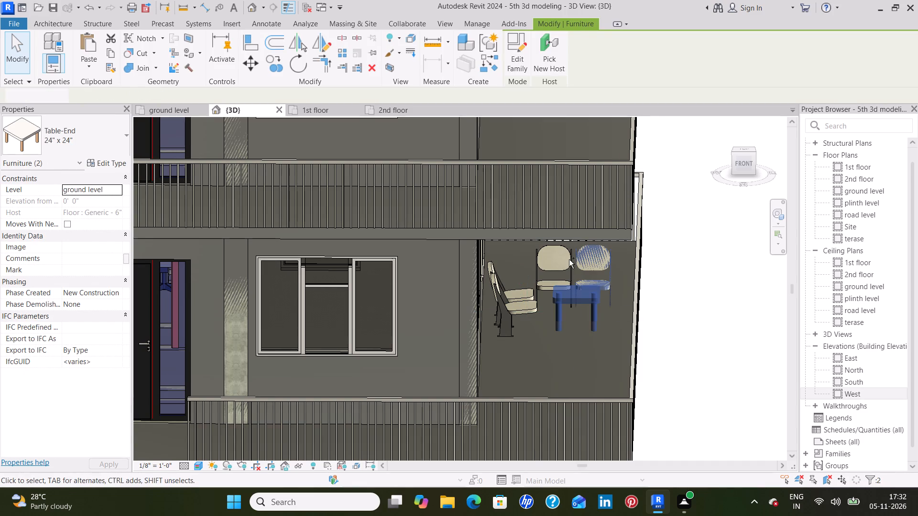
ctrl+click(564, 250)
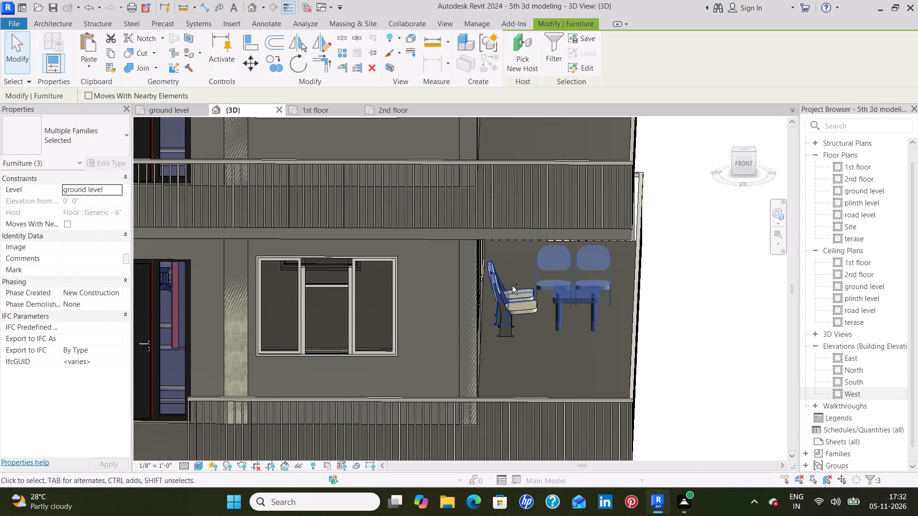
ctrl+click(499, 294)
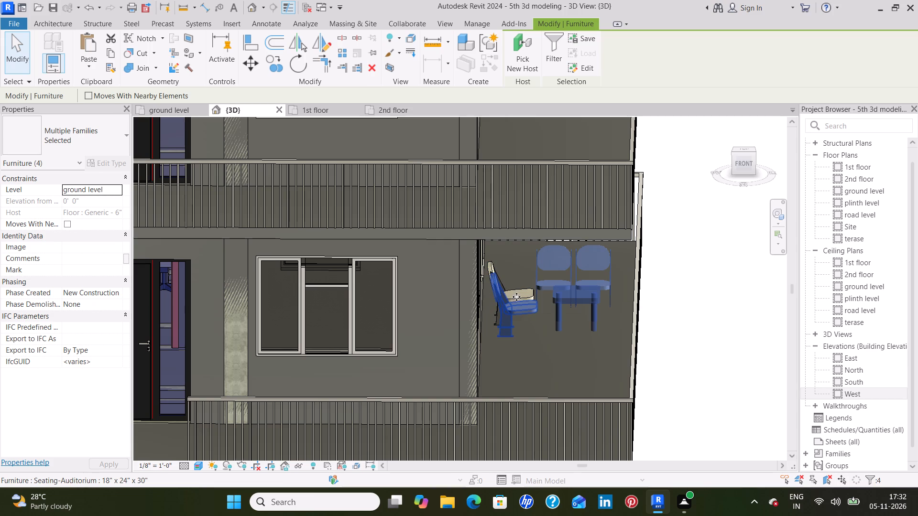
ctrl+click(527, 293)
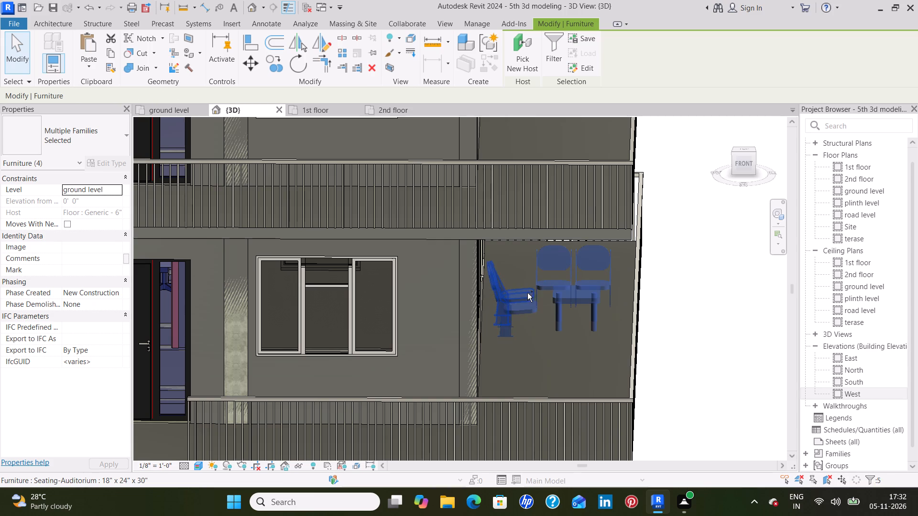
click(109, 56)
click(94, 67)
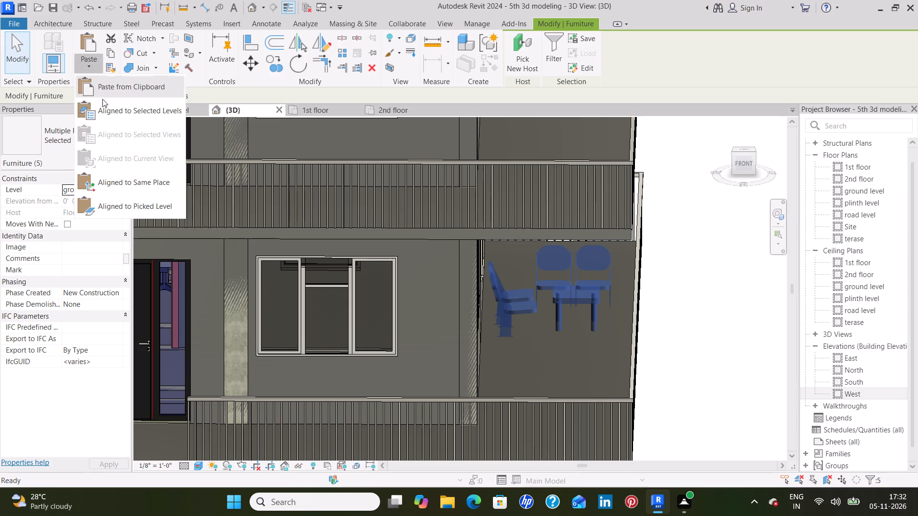
click(119, 107)
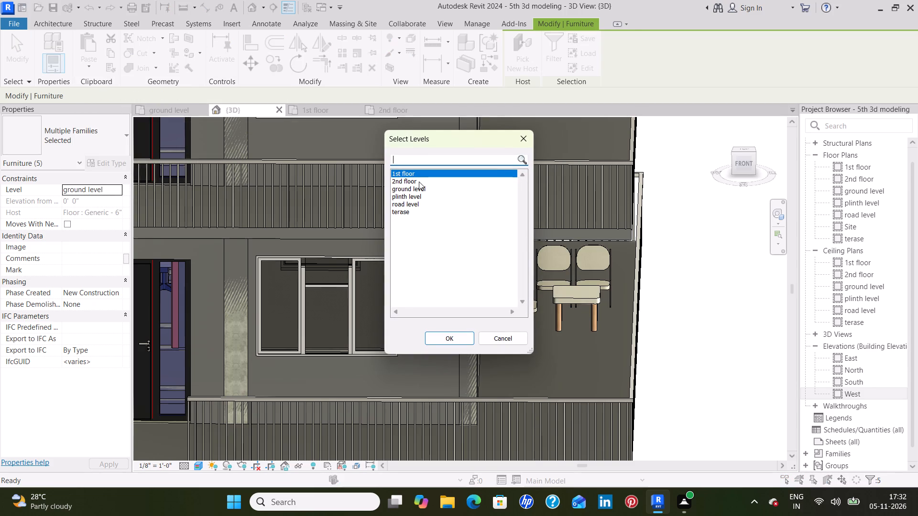
ctrl+click(419, 180)
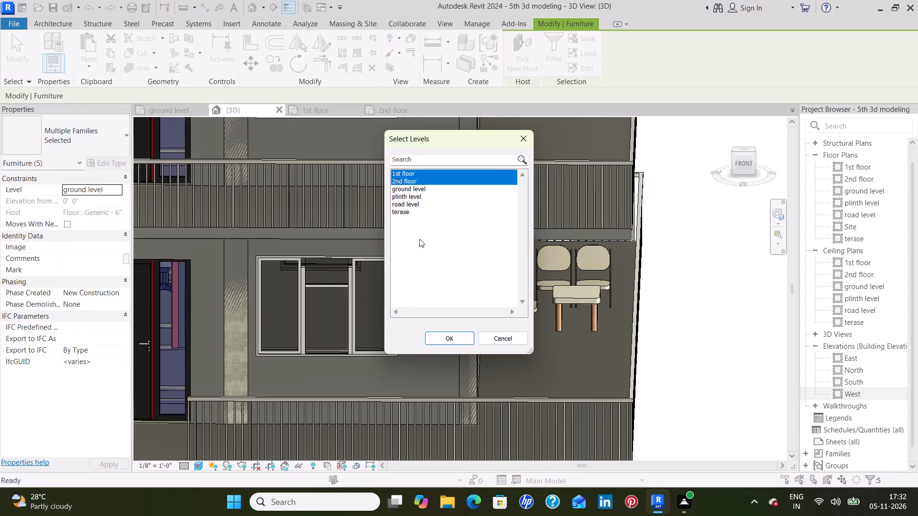
click(462, 336)
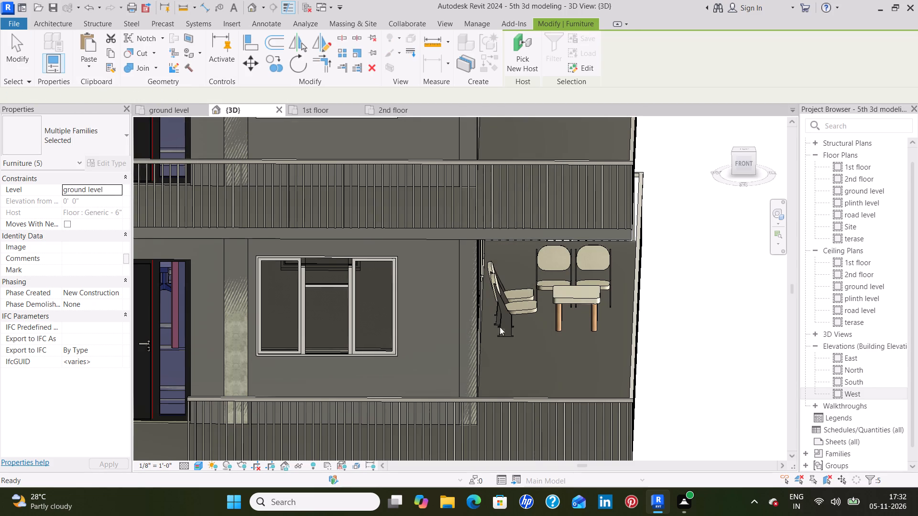
Examine the table and chair sets on the balconies of all storeys and the overall building in 3D.
scroll(557, 340, down, 1)
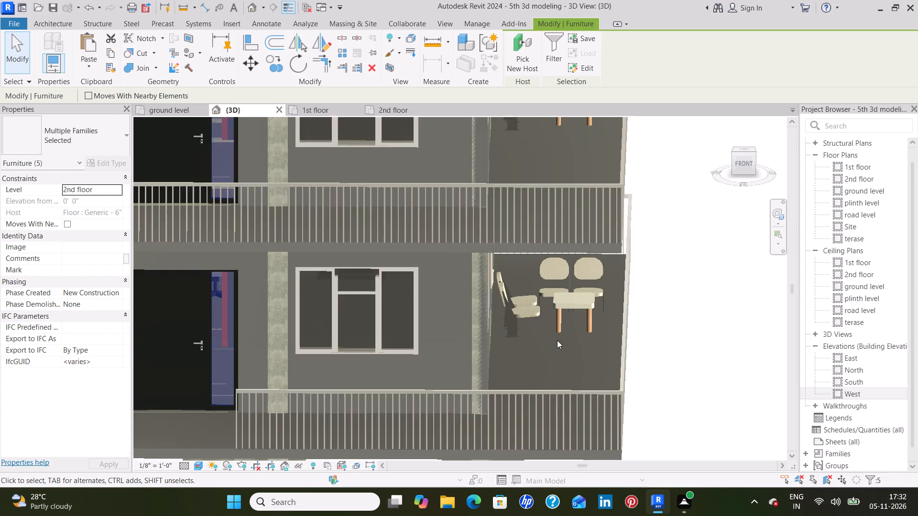
scroll(557, 340, down, 1)
scroll(570, 152, down, 4)
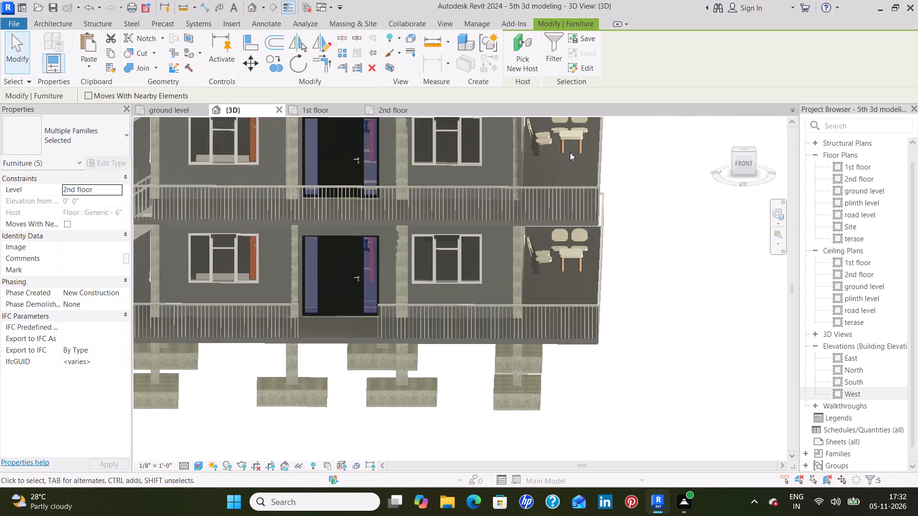
middle_drag(571, 153, 543, 316)
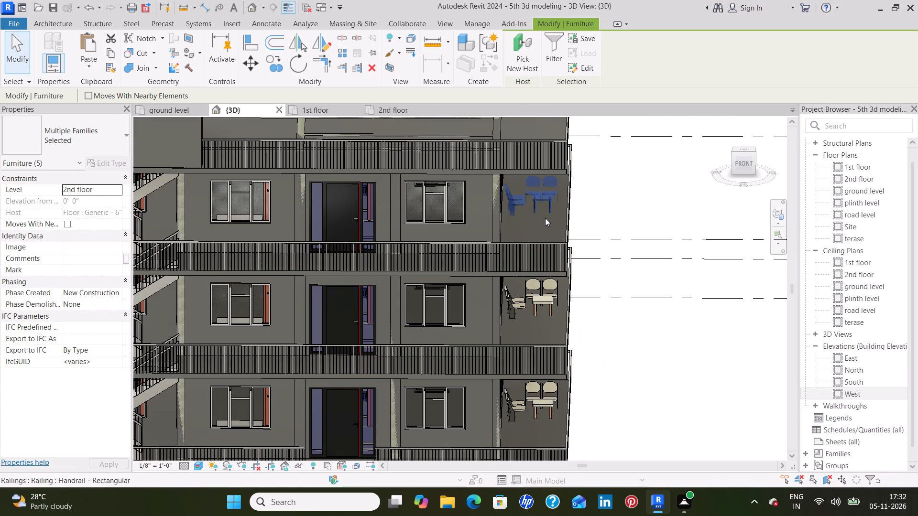
scroll(546, 217, down, 1)
middle_drag(545, 234, 545, 254)
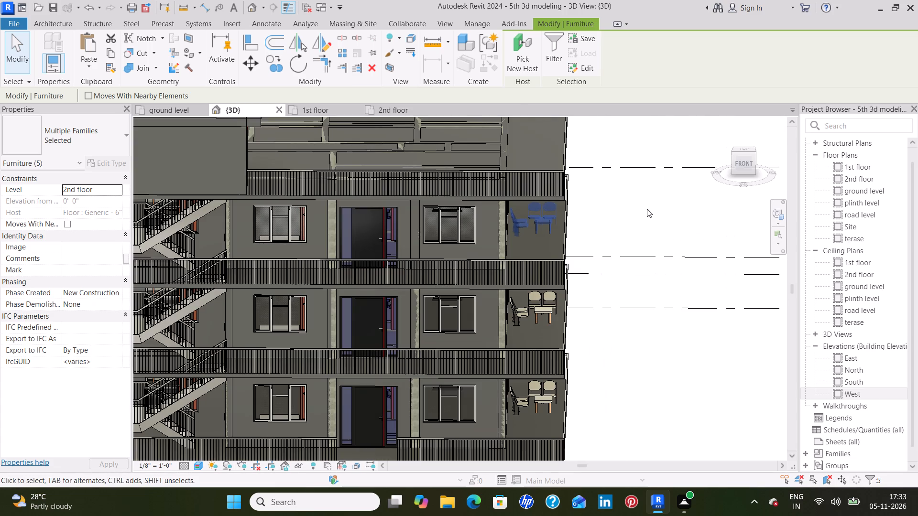
click(647, 209)
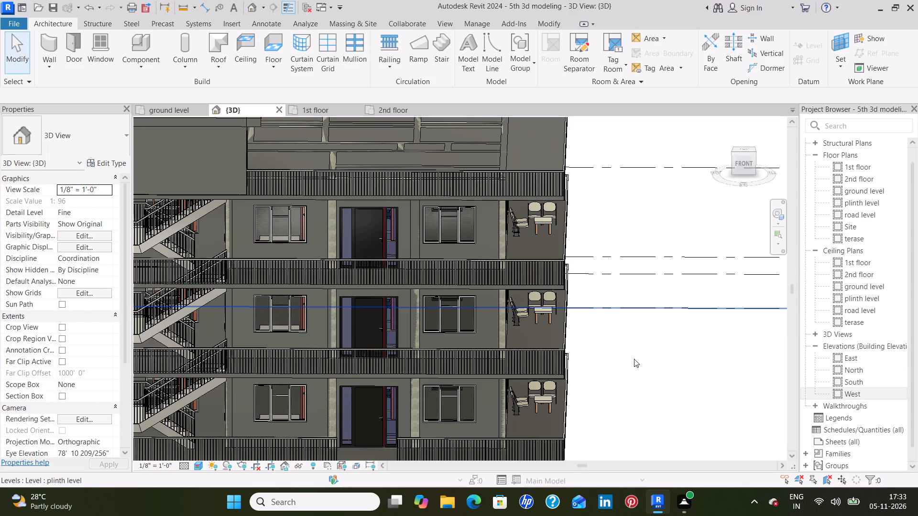
scroll(640, 359, down, 2)
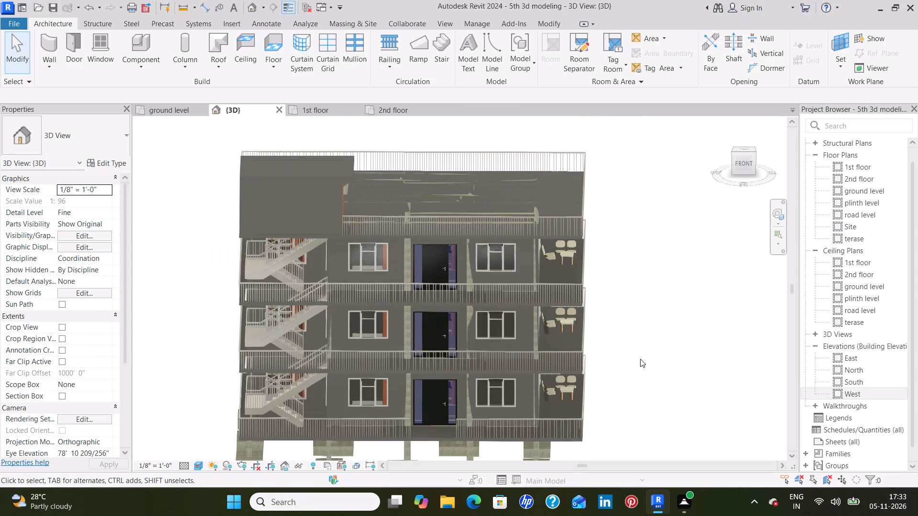
scroll(634, 370, down, 1)
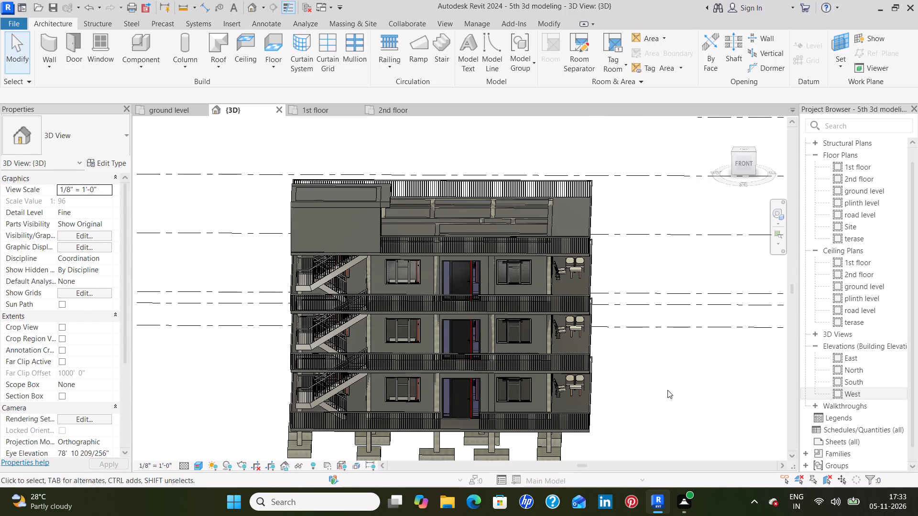
shift+middle_drag(667, 406, 660, 402)
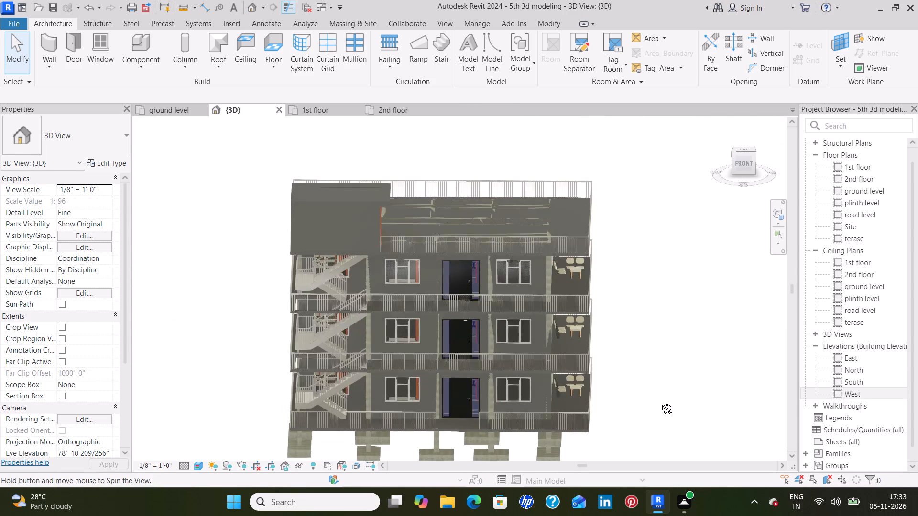
shift+middle_drag(660, 402, 638, 406)
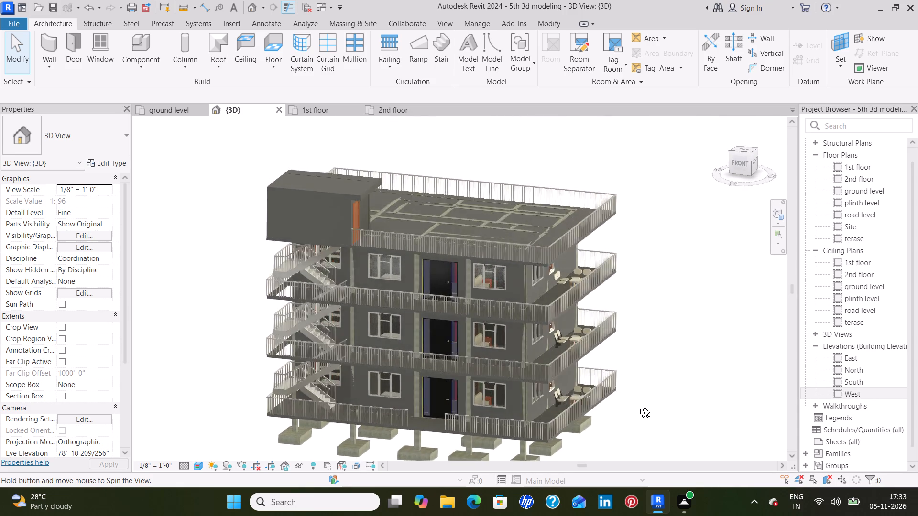
shift+middle_drag(638, 406, 653, 401)
scroll(596, 406, up, 1)
scroll(593, 406, down, 1)
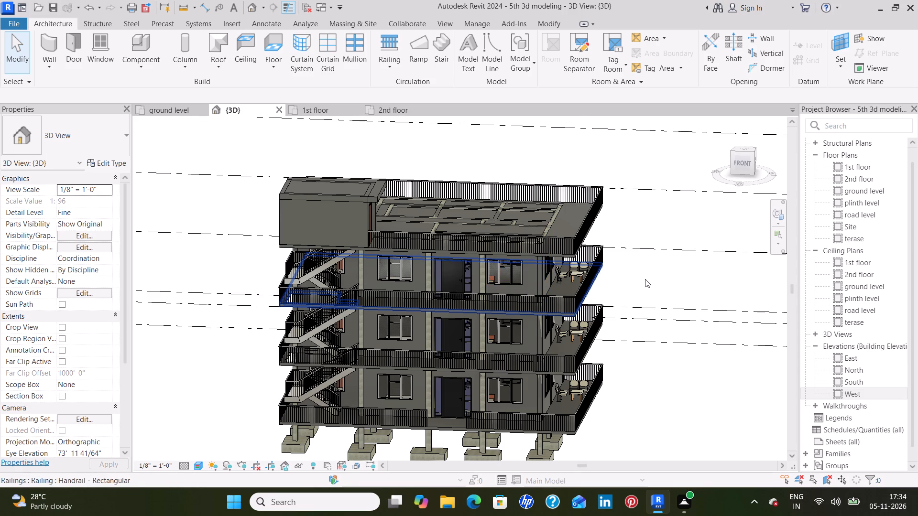
scroll(645, 279, down, 1)
scroll(629, 279, up, 7)
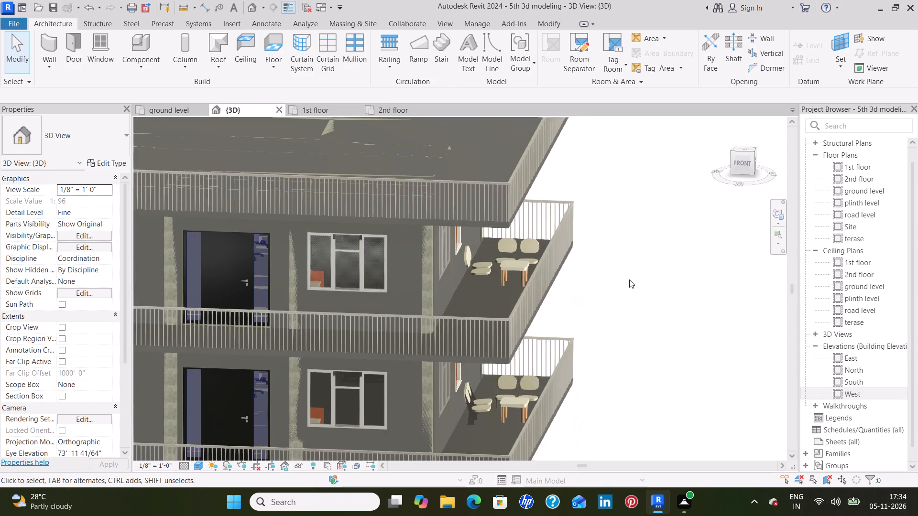
scroll(625, 275, down, 1)
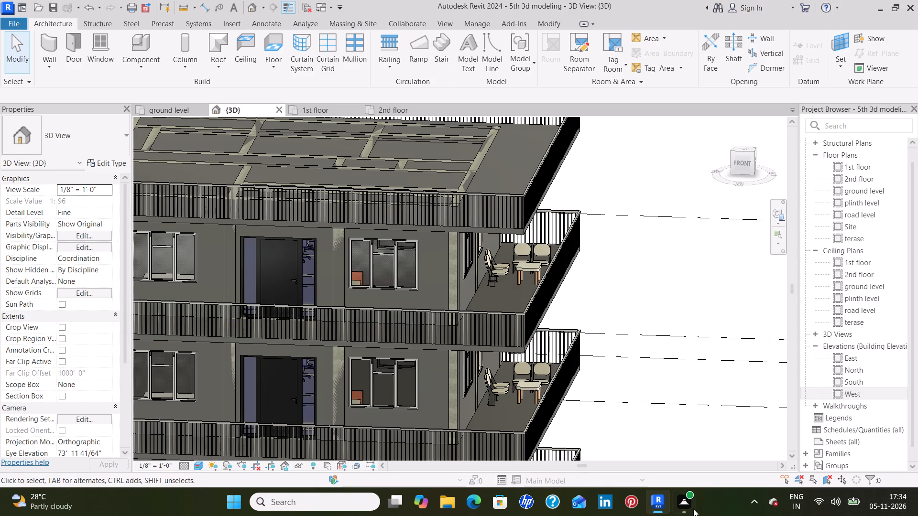
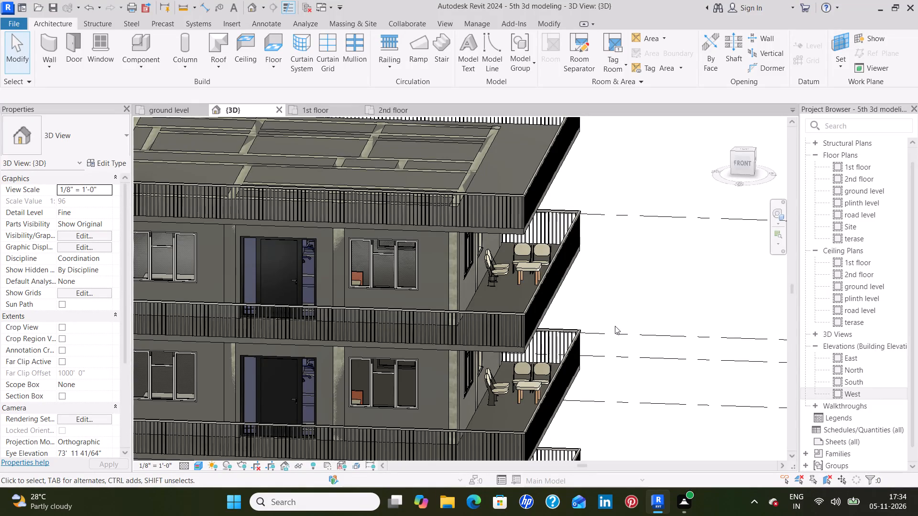
Examine the building's storeys, balconies and terrace in the 3D view.
scroll(613, 328, down, 1)
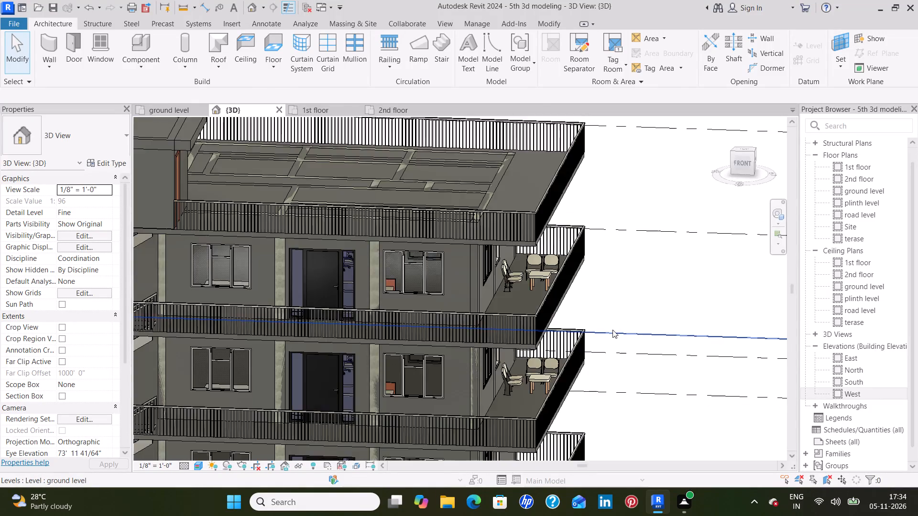
scroll(612, 330, down, 1)
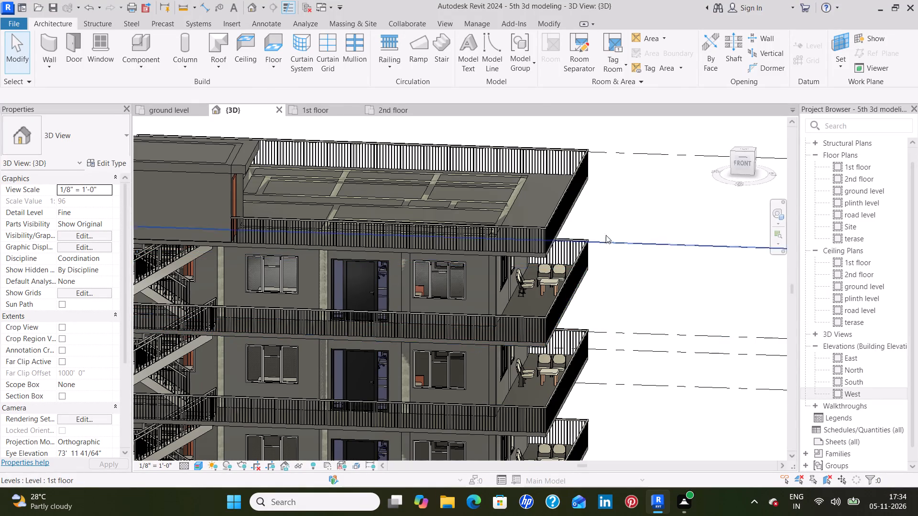
middle_drag(600, 215, 670, 169)
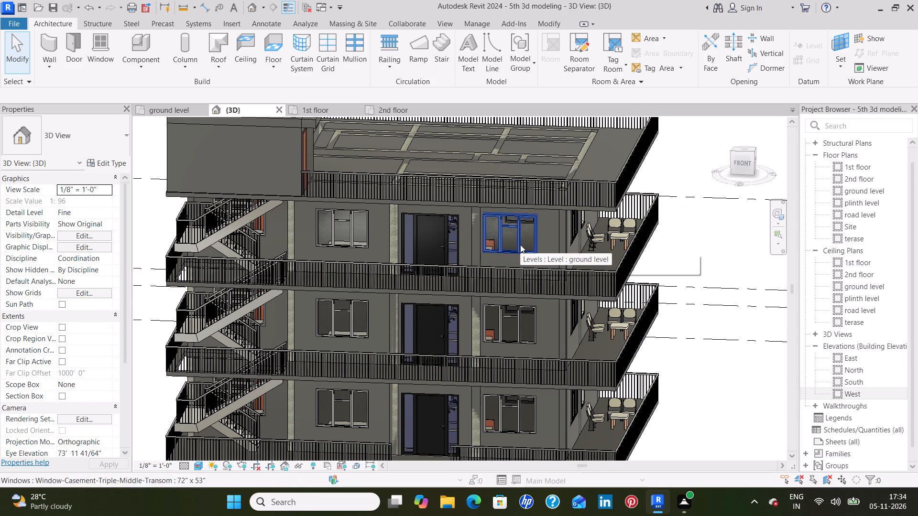
scroll(518, 243, down, 1)
scroll(518, 242, up, 6)
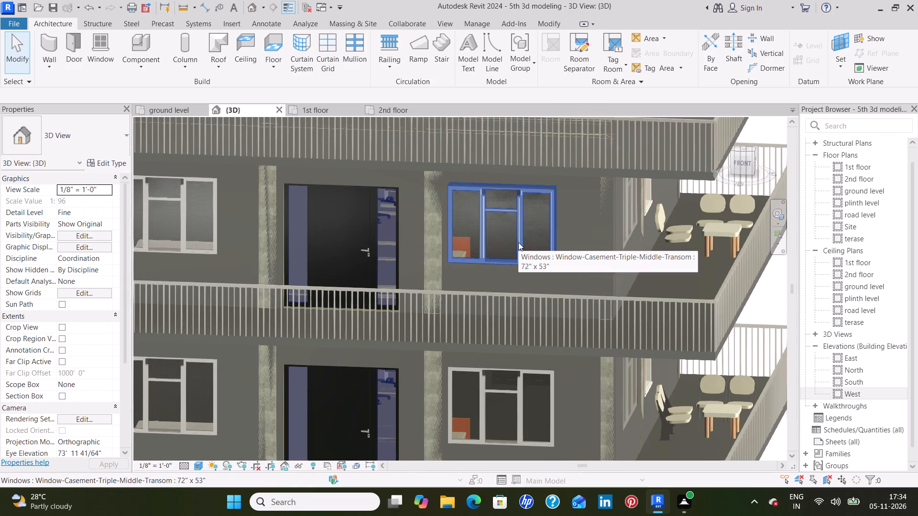
scroll(516, 244, down, 6)
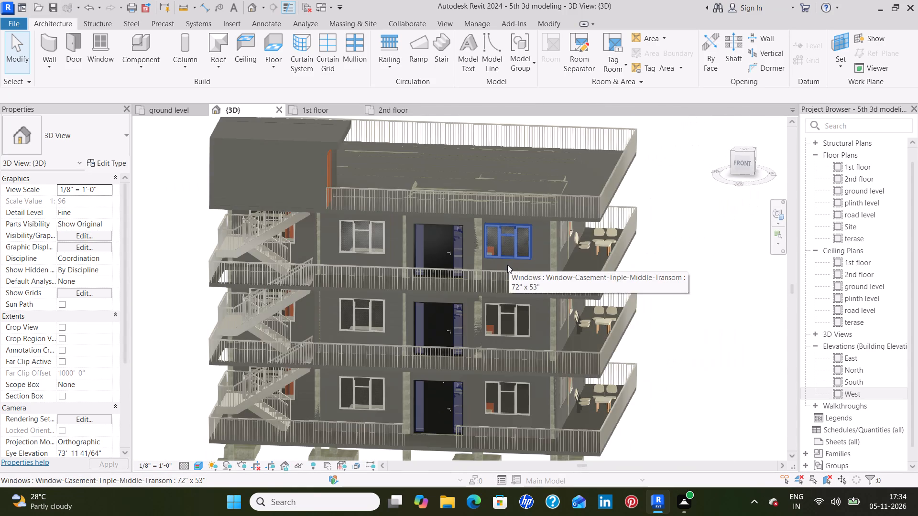
scroll(386, 257, down, 1)
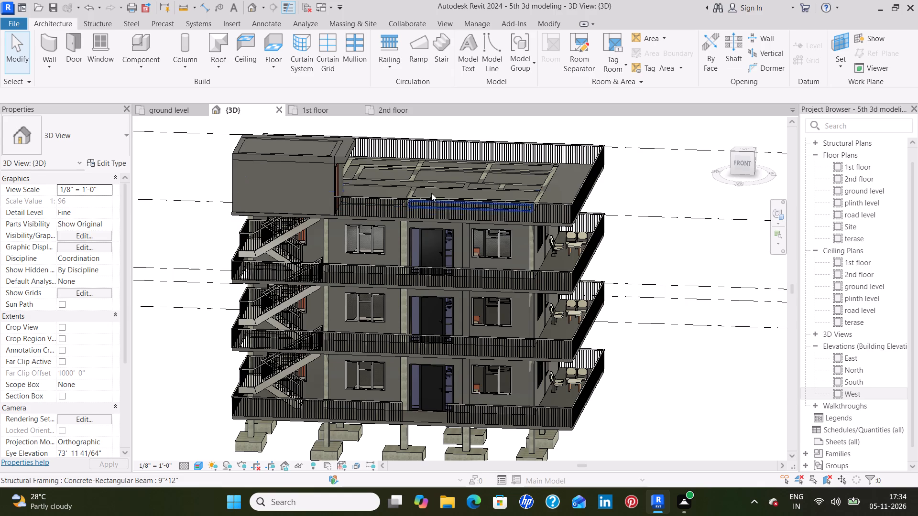
middle_drag(437, 188, 425, 223)
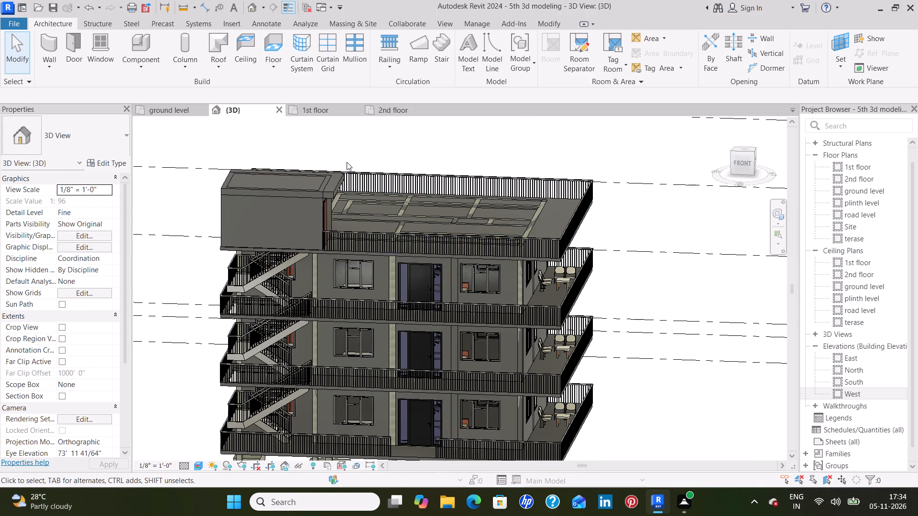
Open the terase floor plan and frame the terrace outline with its staircase.
double_click(868, 240)
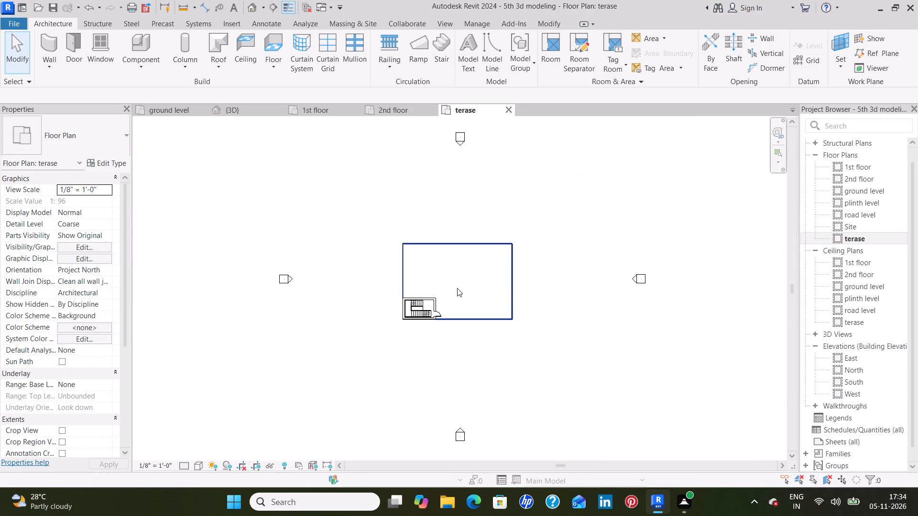
scroll(457, 288, up, 9)
middle_drag(457, 288, 478, 299)
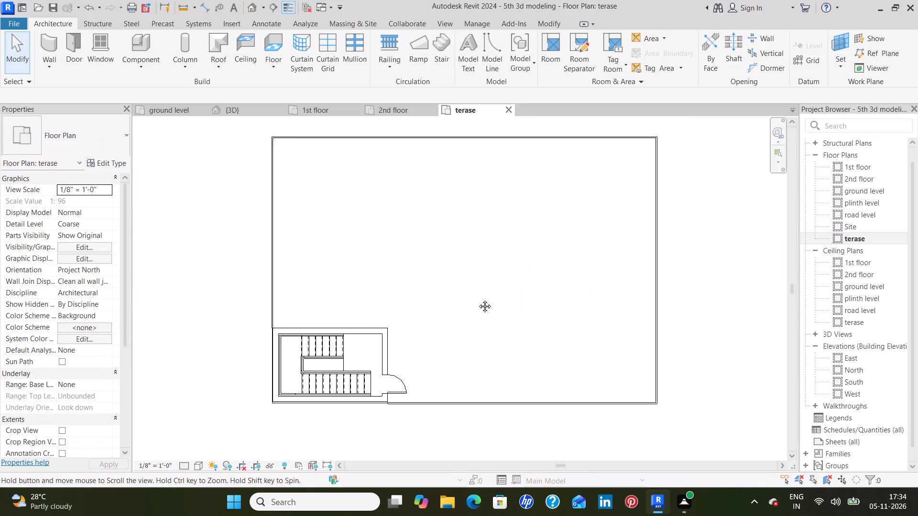
middle_drag(478, 299, 483, 299)
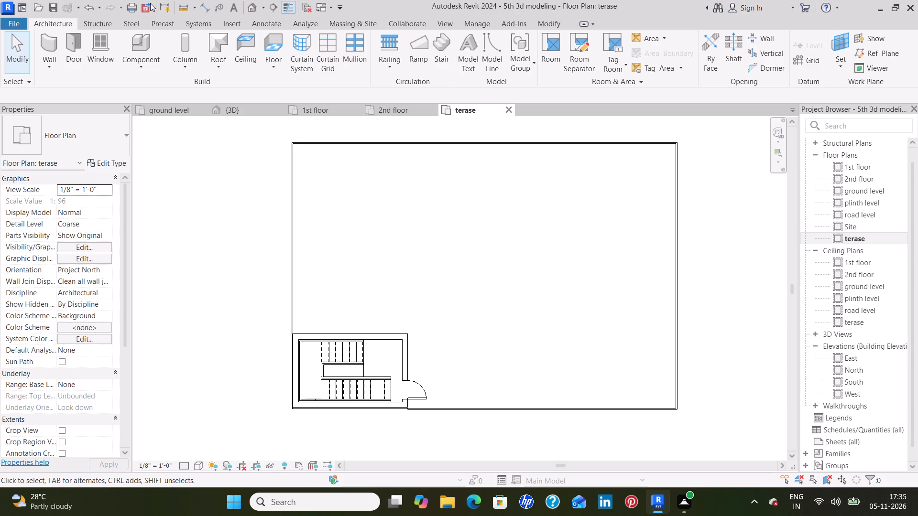
Browse the loadable component families in the Tables, Furniture and Specialty Equipment folders.
click(145, 40)
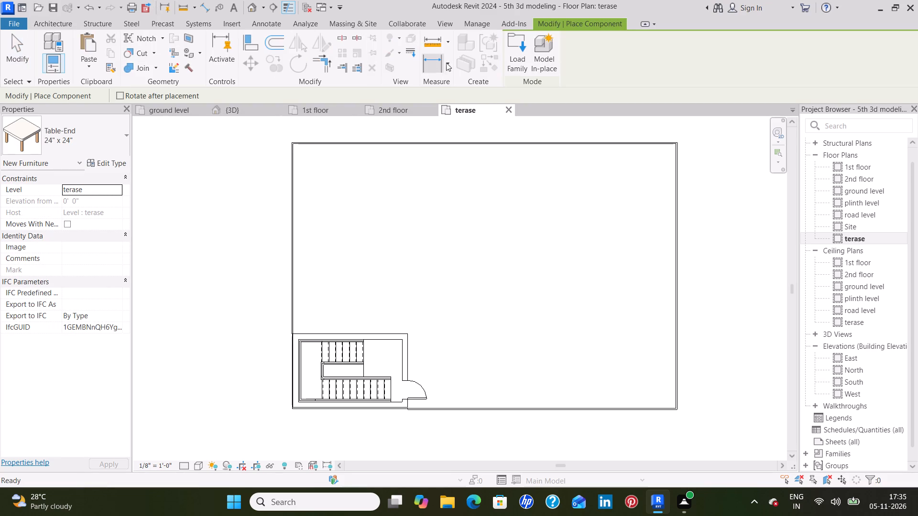
click(513, 59)
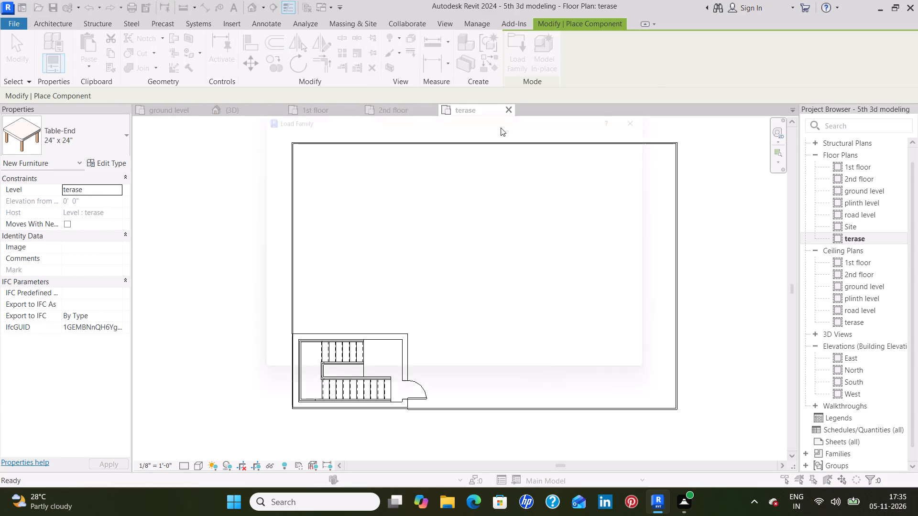
scroll(458, 261, down, 5)
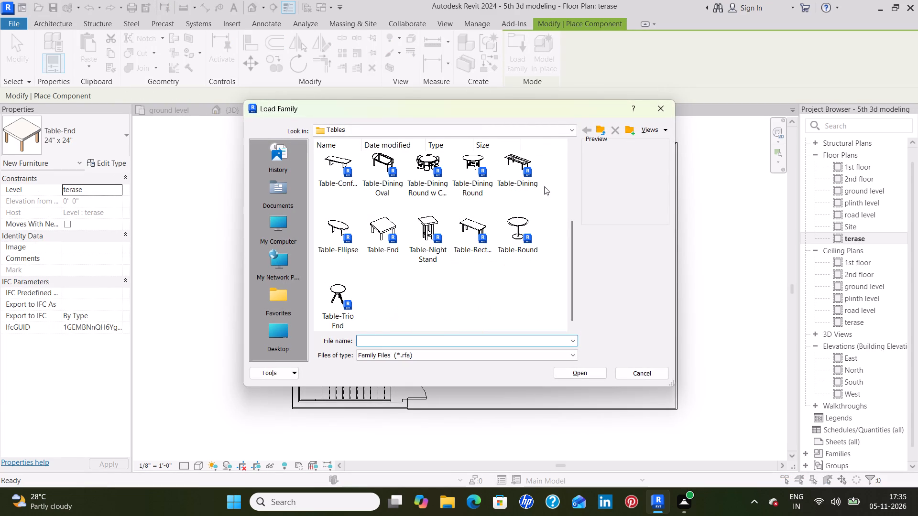
click(598, 132)
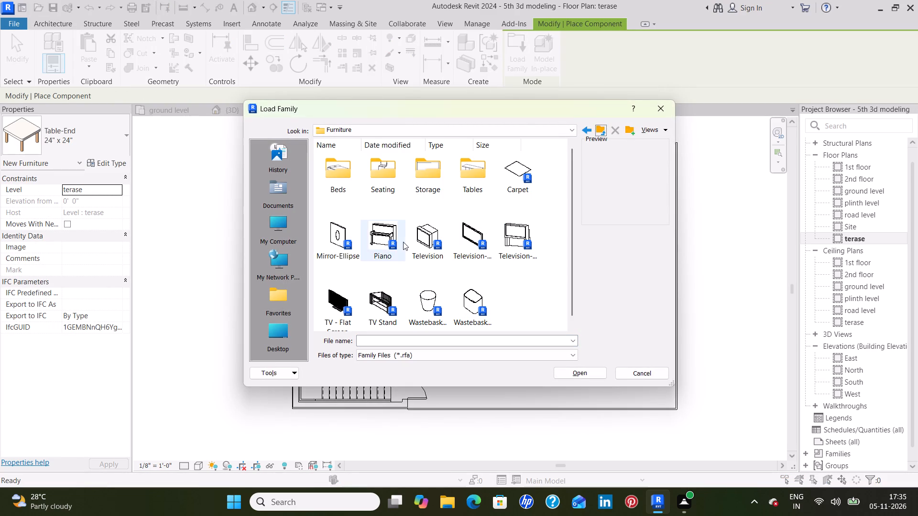
scroll(449, 273, down, 5)
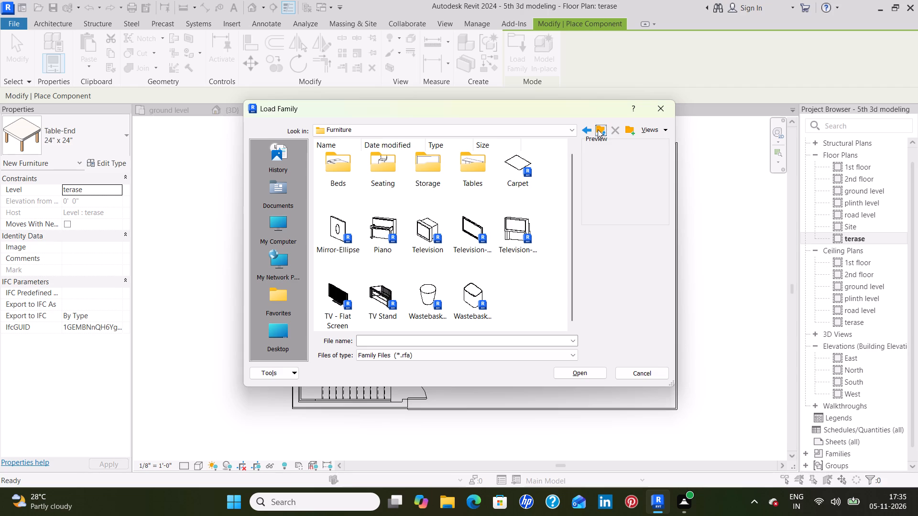
click(598, 129)
scroll(435, 259, down, 3)
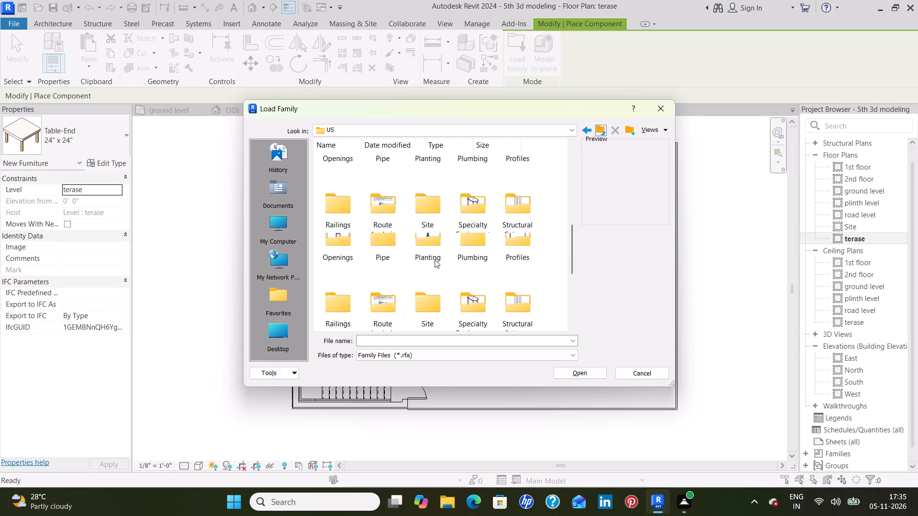
scroll(435, 261, down, 1)
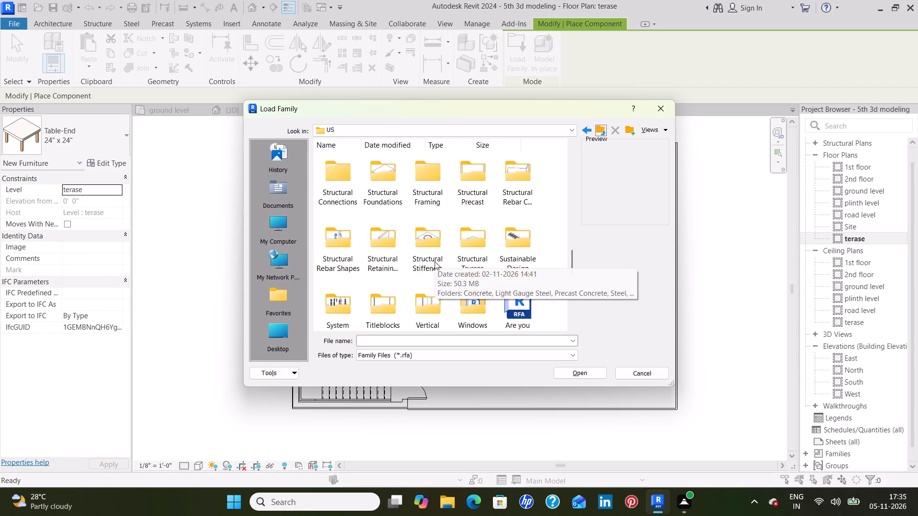
scroll(435, 261, down, 3)
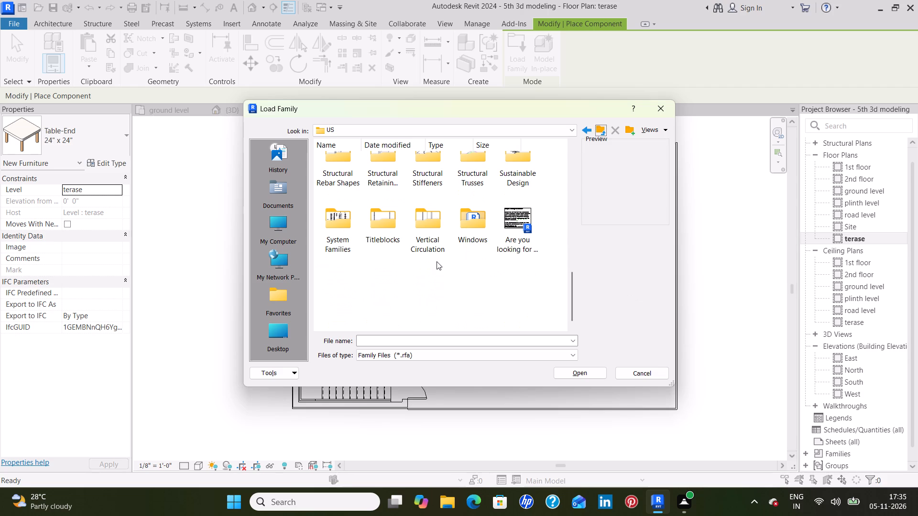
scroll(437, 261, up, 1)
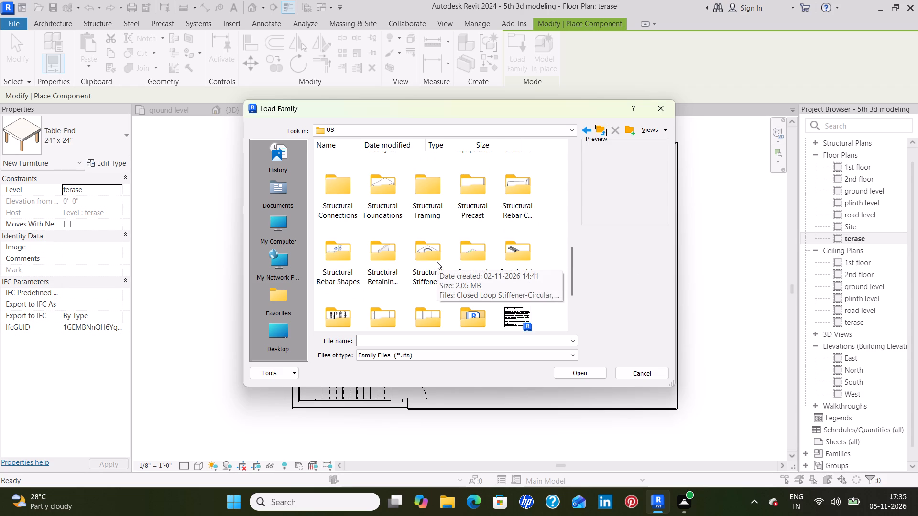
scroll(437, 261, up, 1)
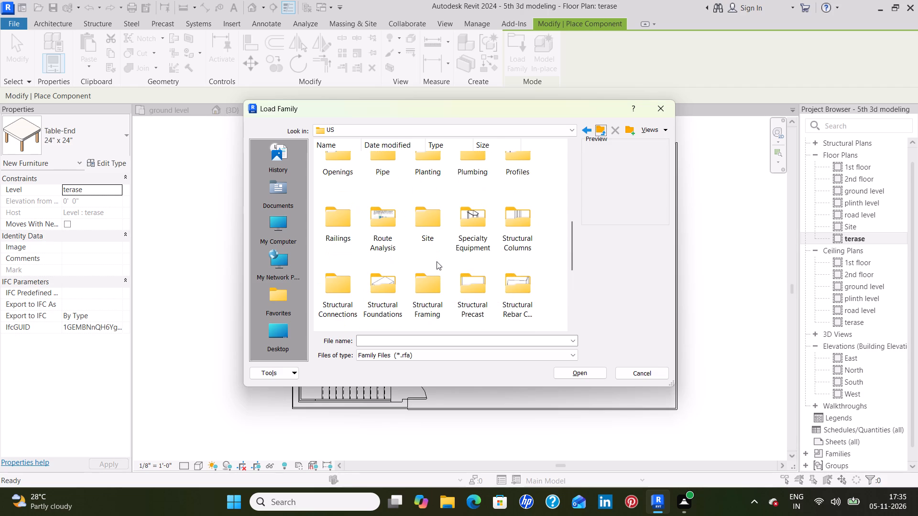
double_click(482, 223)
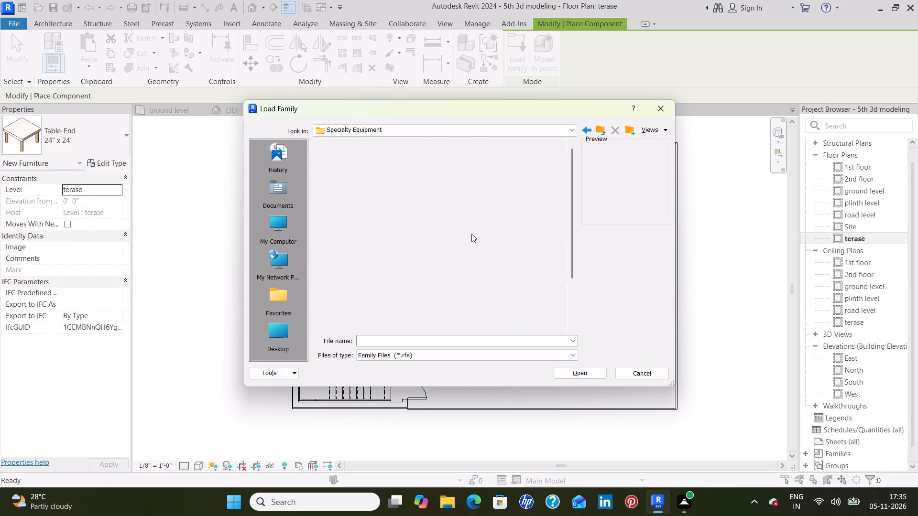
scroll(404, 249, down, 3)
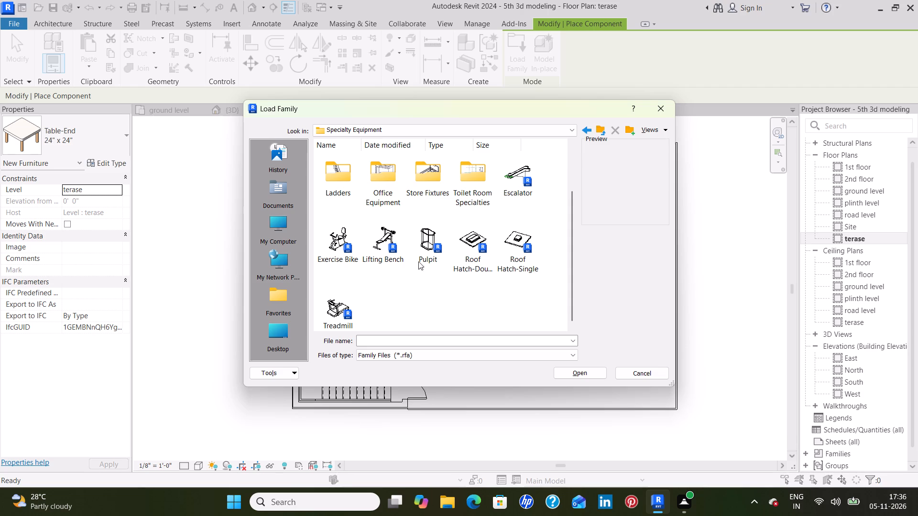
click(667, 107)
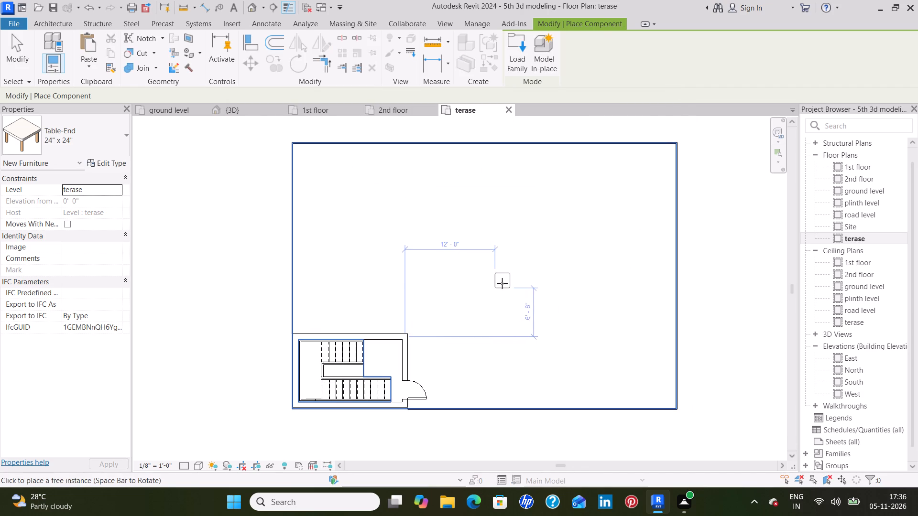
key(Escape)
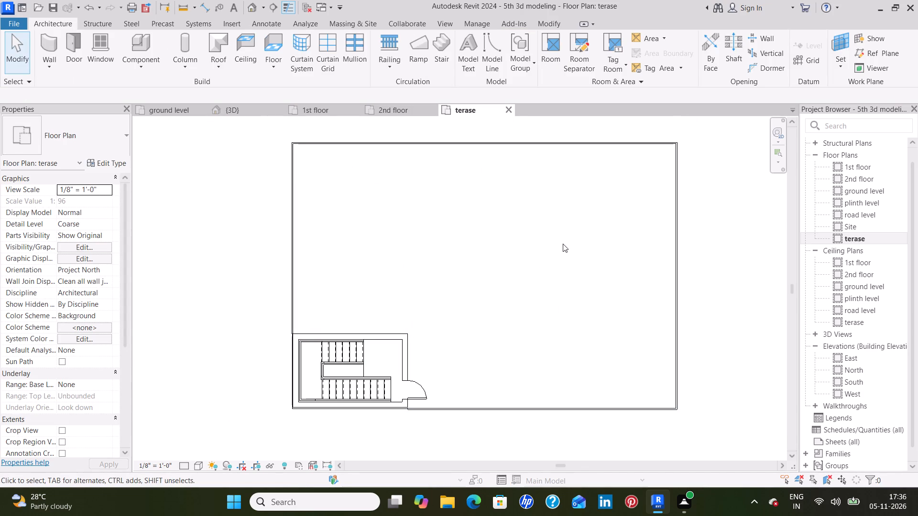
Draw a closed 20' by 15' rectangle of Generic - 9" walls near the terrace's north-east corner, with the 20' sides running north-south.
middle_drag(563, 244, 537, 267)
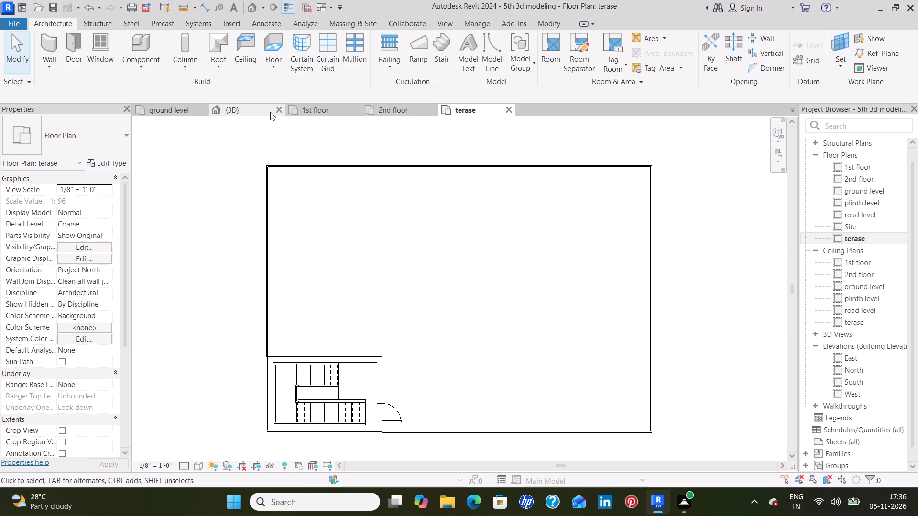
click(46, 43)
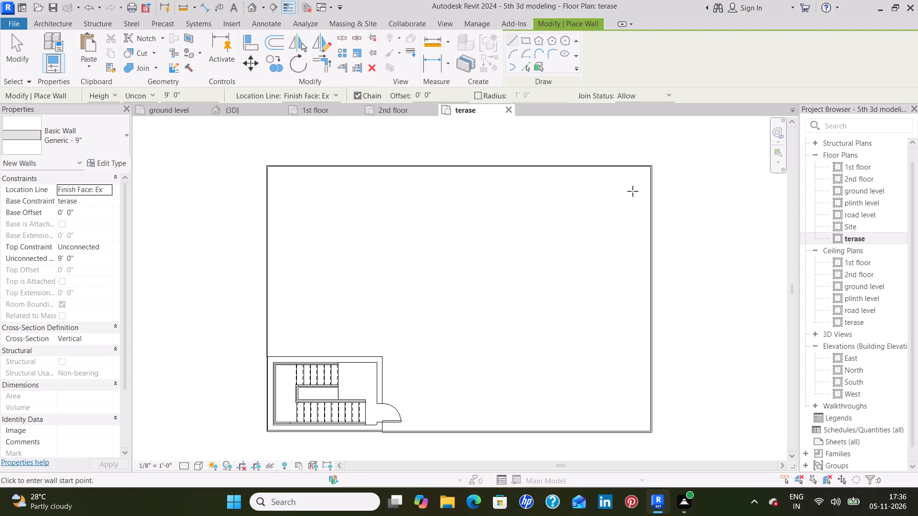
click(633, 191)
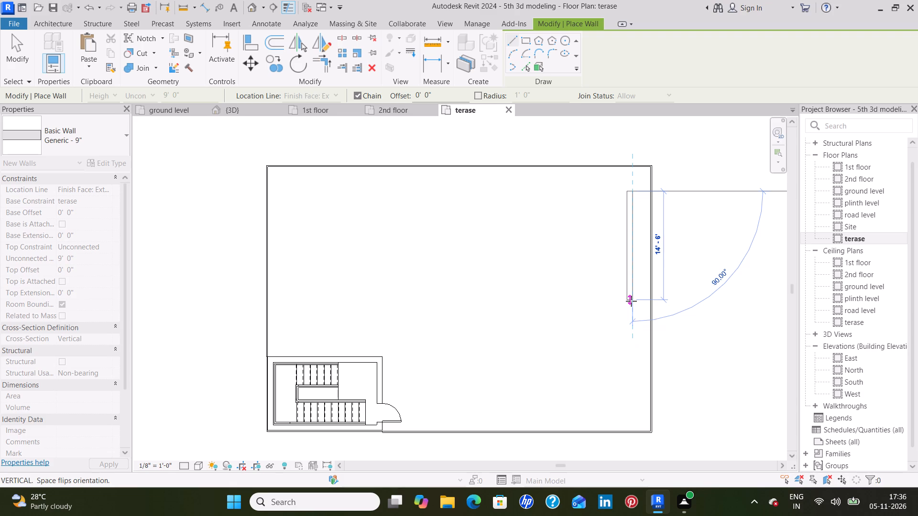
key(2)
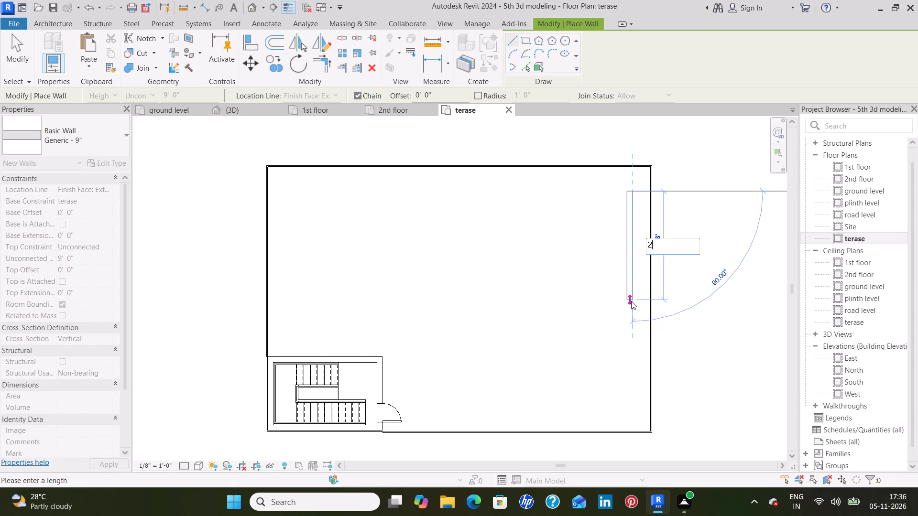
text(0')
key(Return)
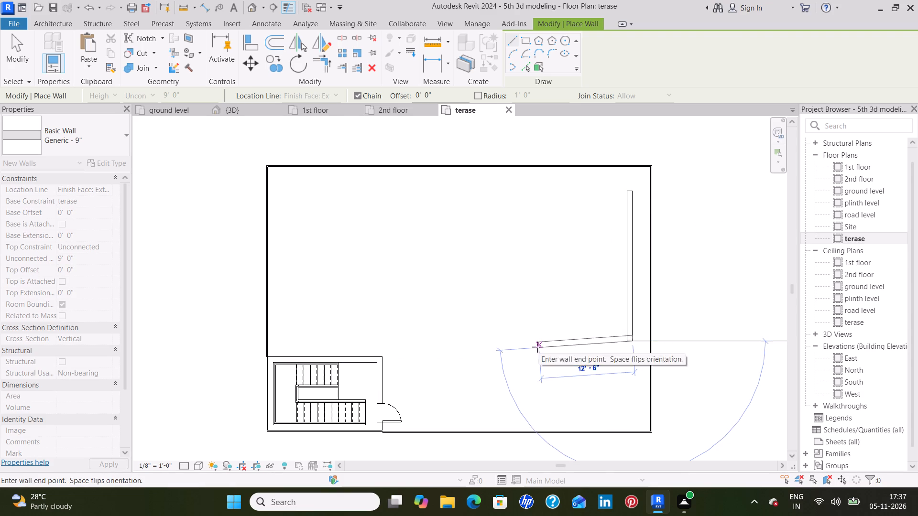
key(1)
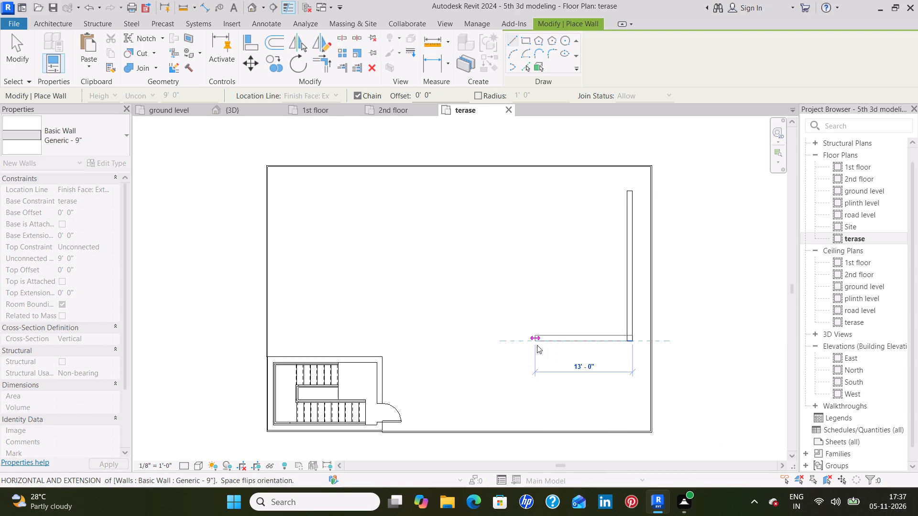
key(5)
key(apostrophe)
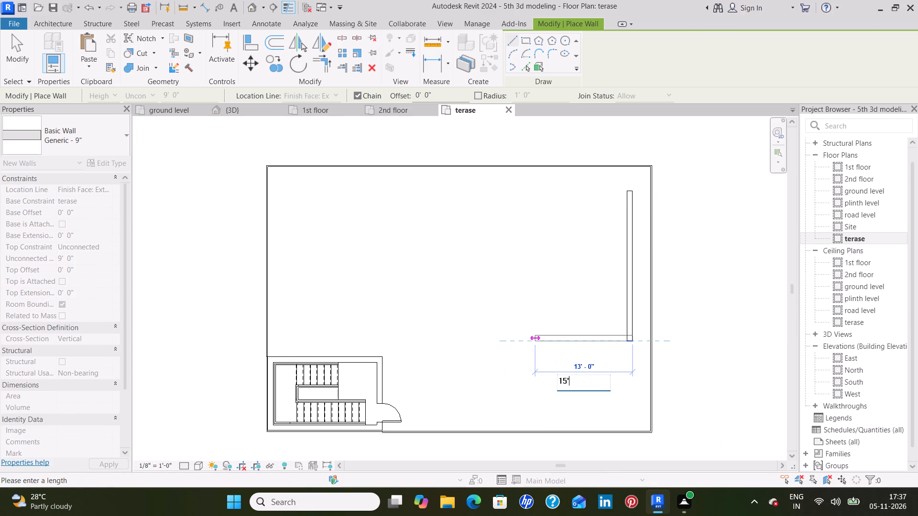
key(Return)
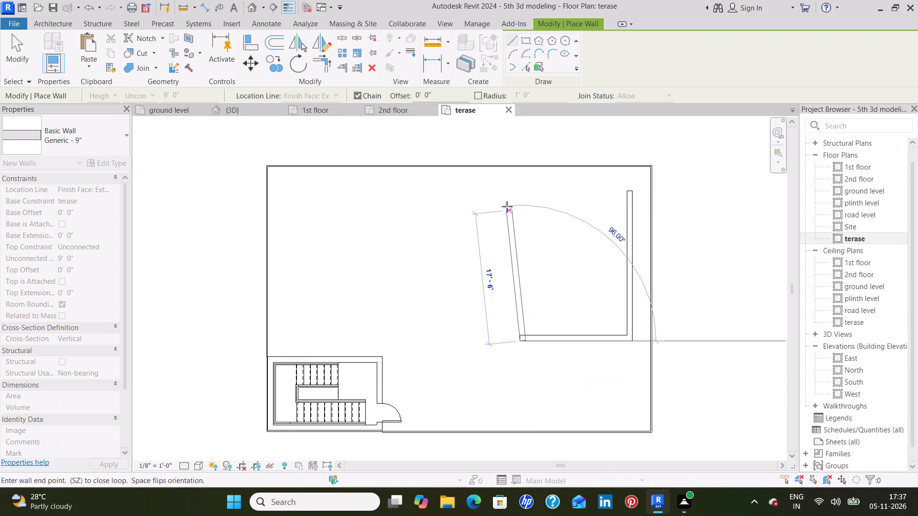
click(517, 195)
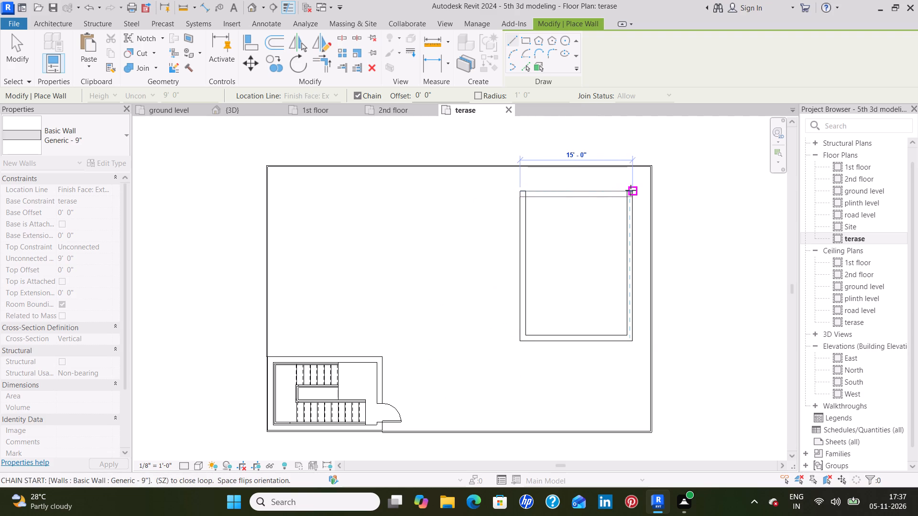
click(631, 190)
key(Escape)
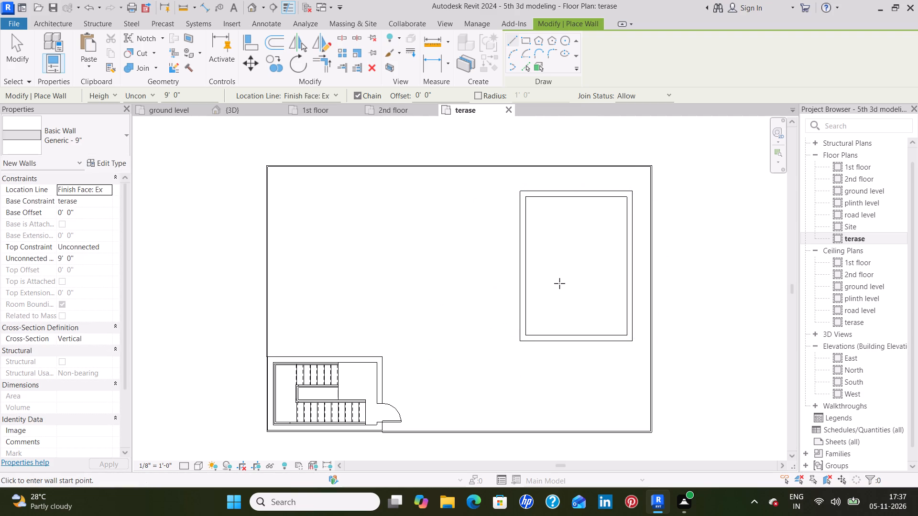
key(Escape)
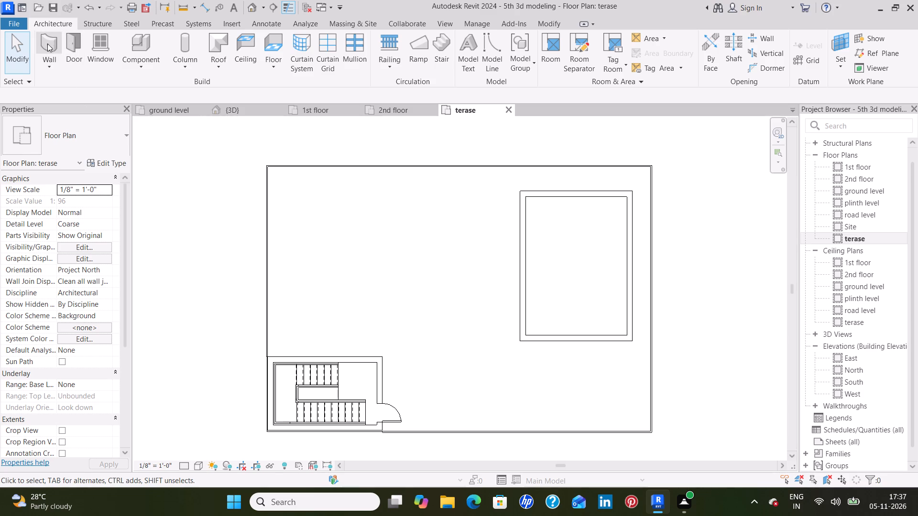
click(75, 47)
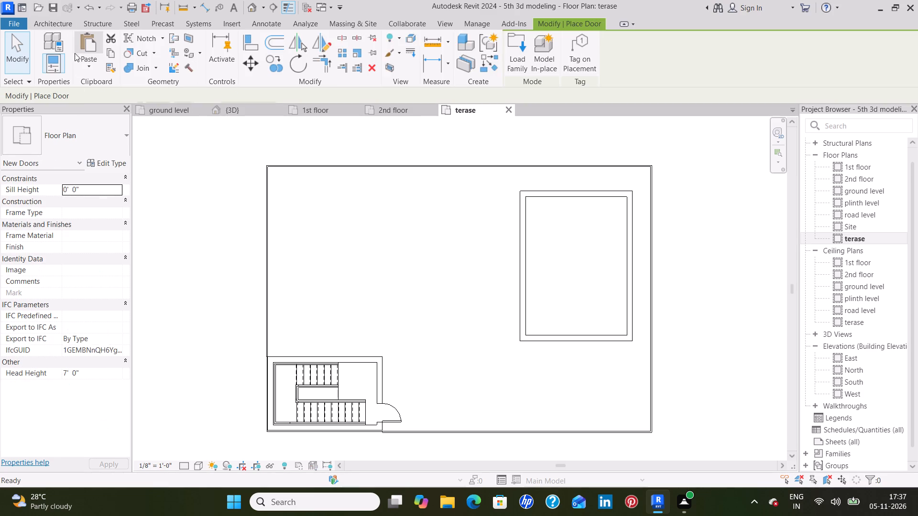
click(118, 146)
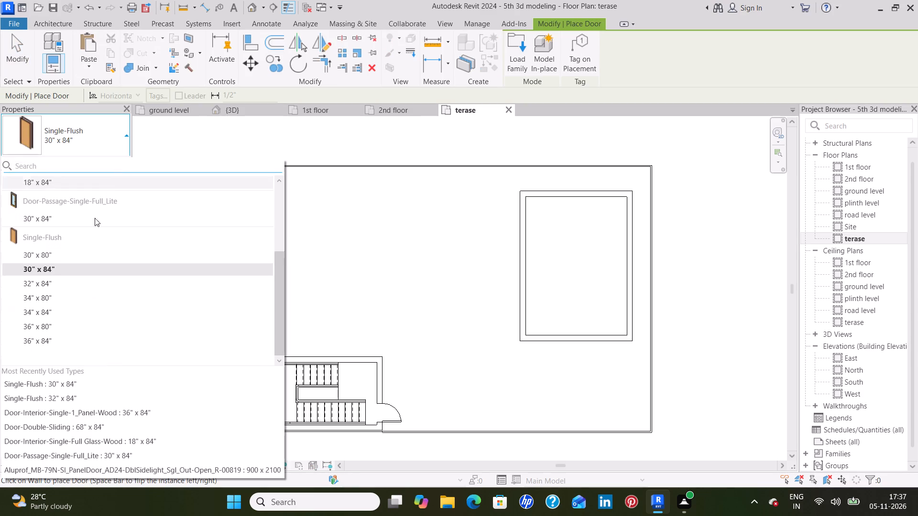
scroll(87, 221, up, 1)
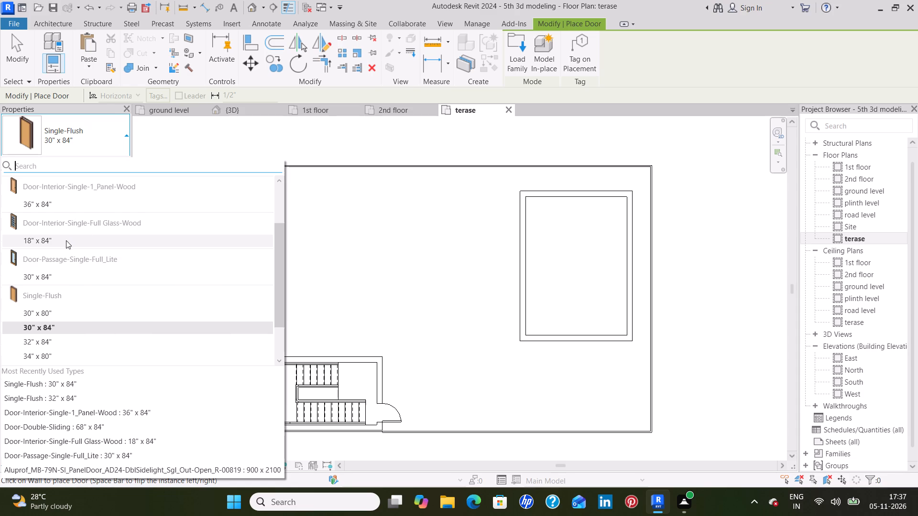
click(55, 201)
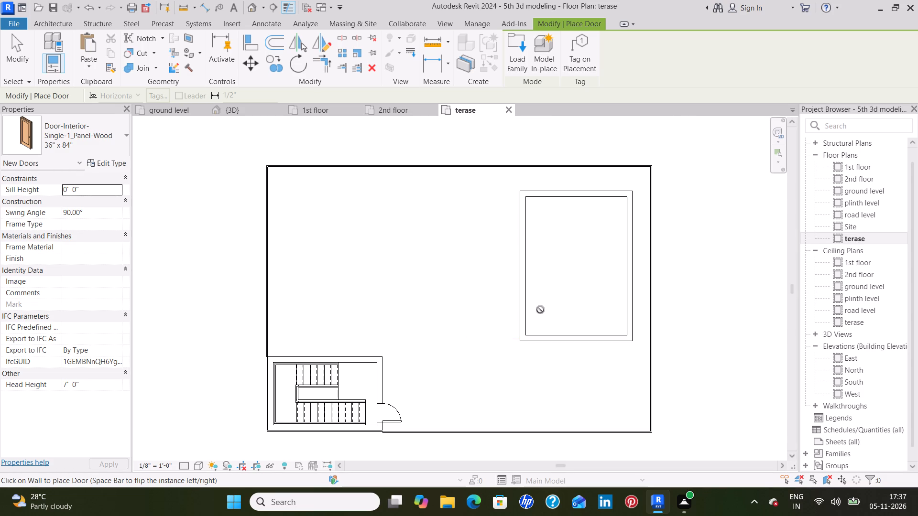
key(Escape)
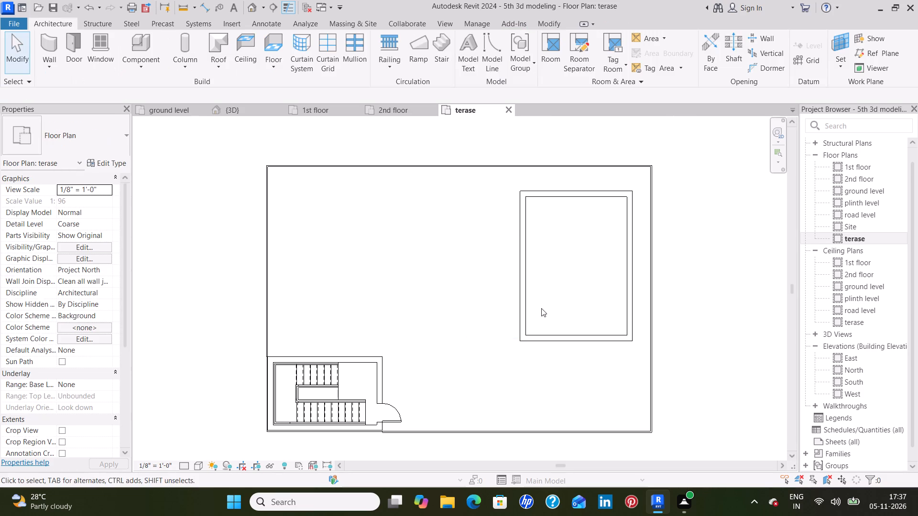
Load the 60" x 84" type of the Door-Interior-Double-Sliding-2_Panel-Wood family from the US library's Residential doors folder.
click(69, 37)
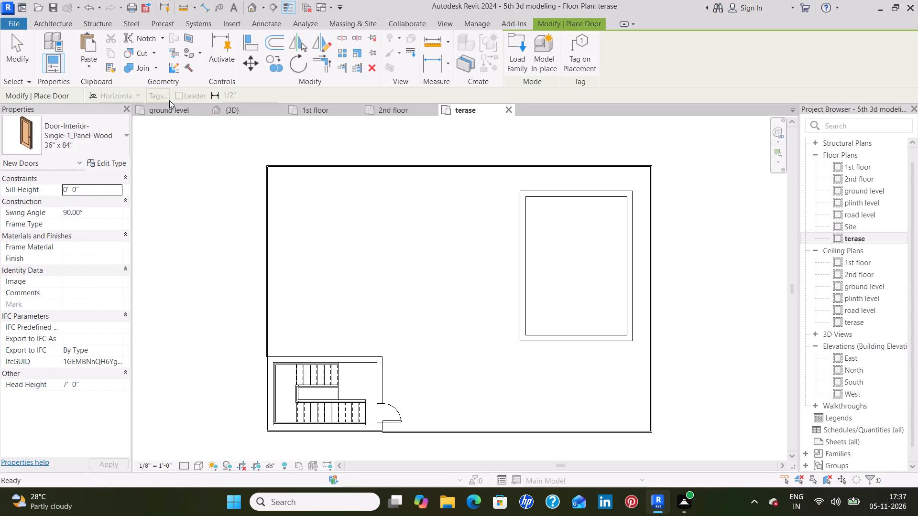
click(508, 64)
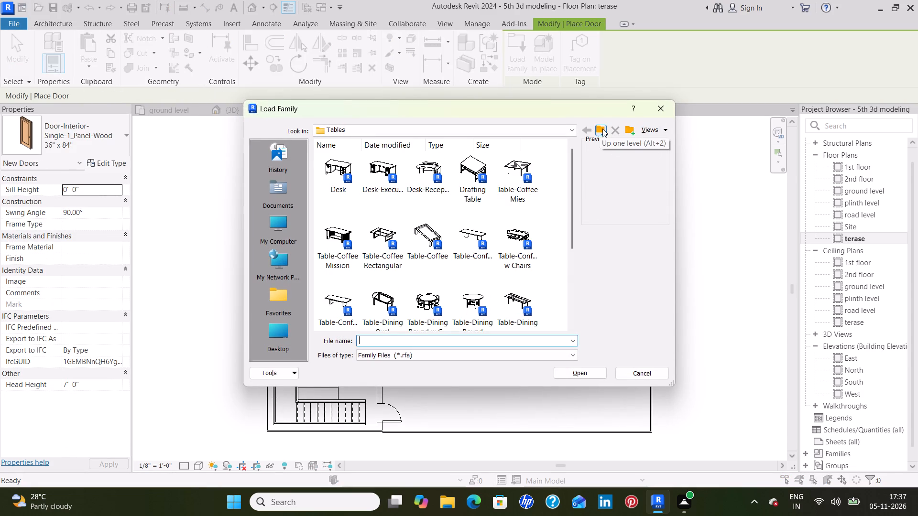
scroll(447, 251, down, 4)
scroll(447, 251, up, 4)
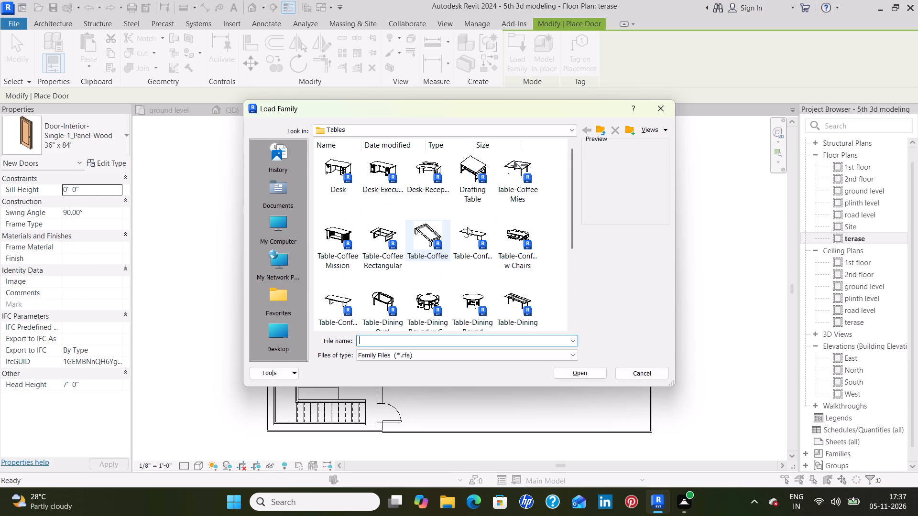
click(602, 130)
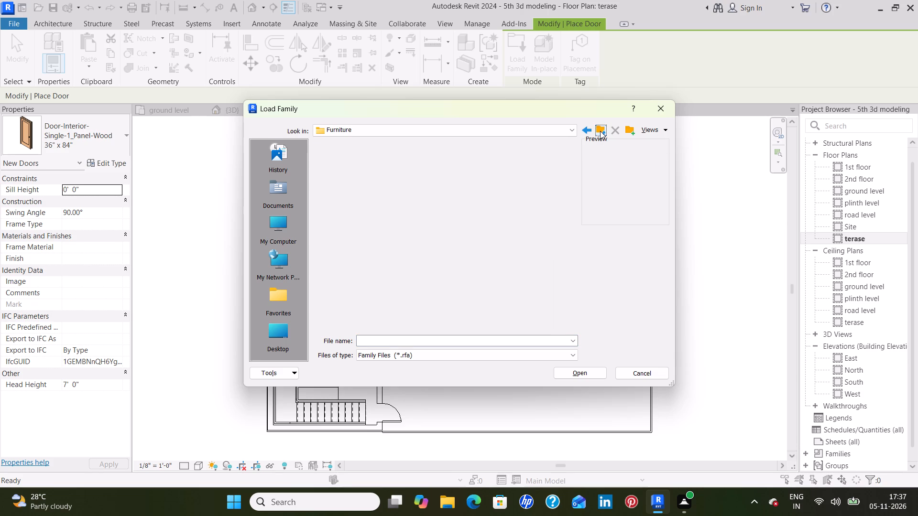
click(595, 132)
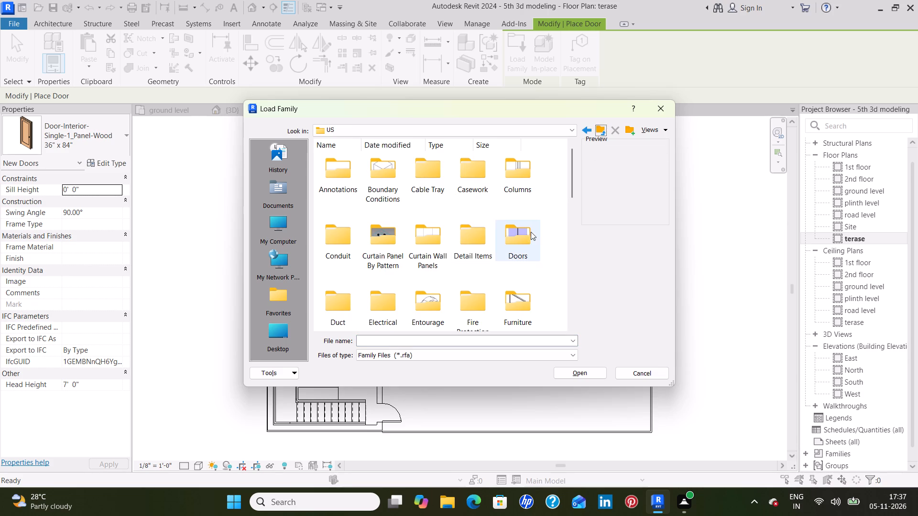
double_click(522, 233)
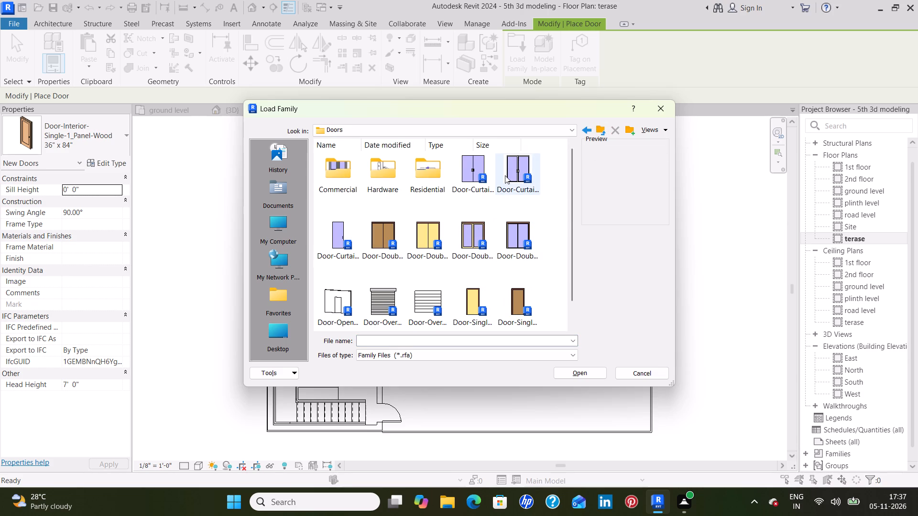
scroll(470, 253, down, 1)
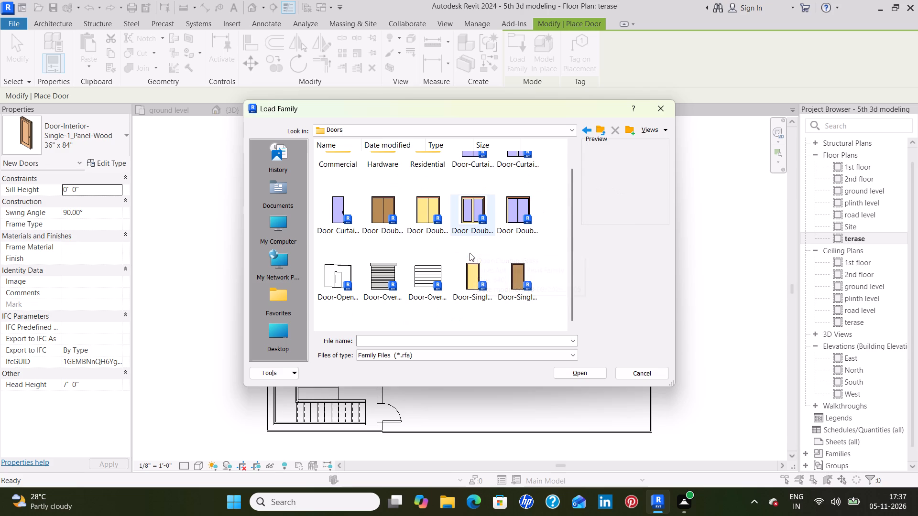
scroll(470, 253, down, 1)
scroll(448, 184, up, 3)
double_click(436, 173)
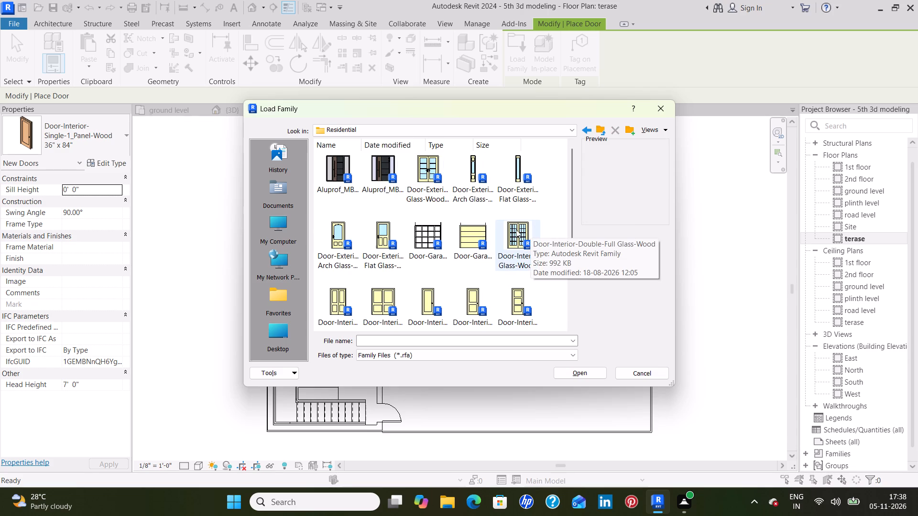
click(392, 289)
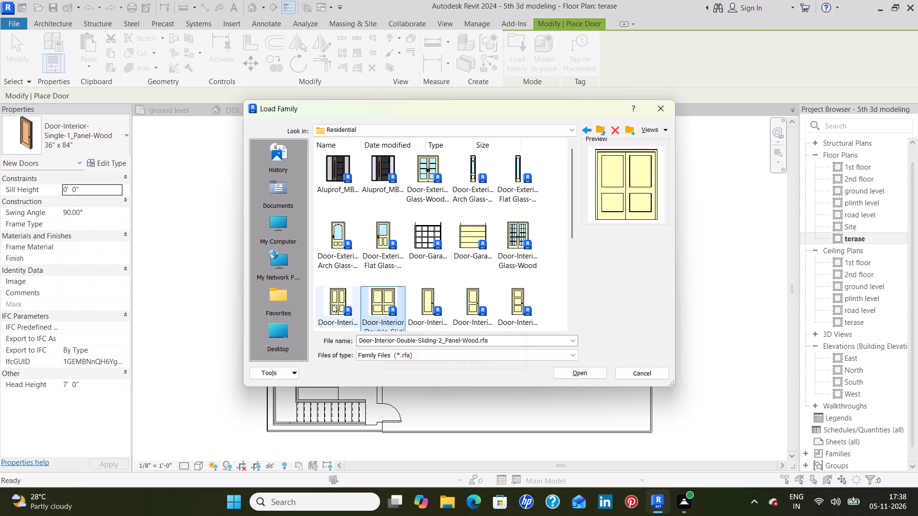
click(332, 304)
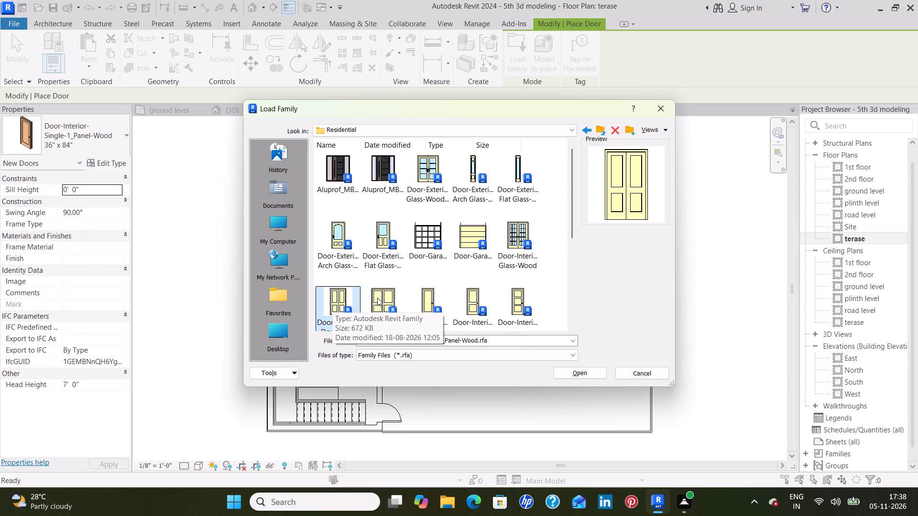
click(377, 298)
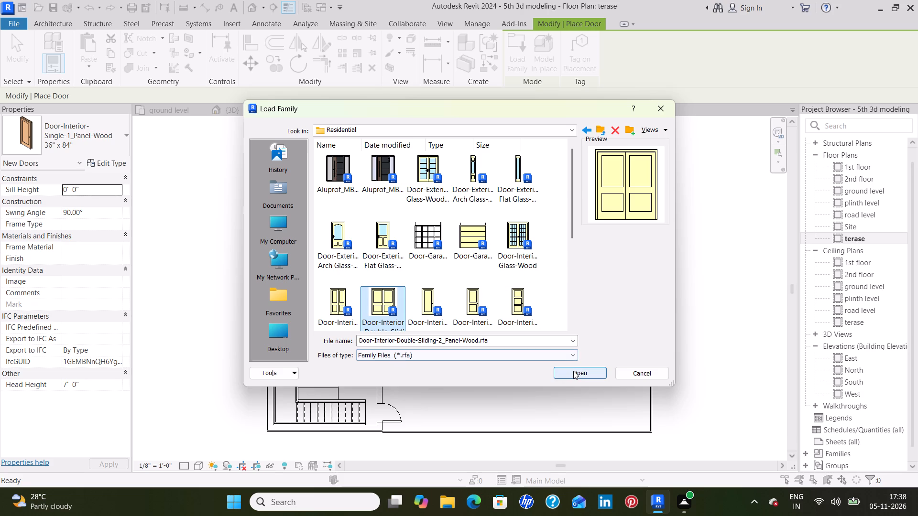
click(573, 371)
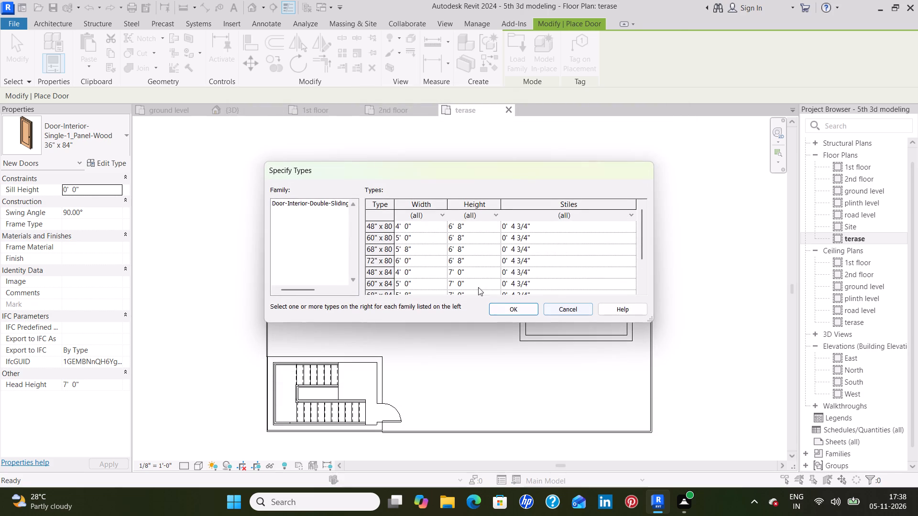
scroll(455, 269, down, 1)
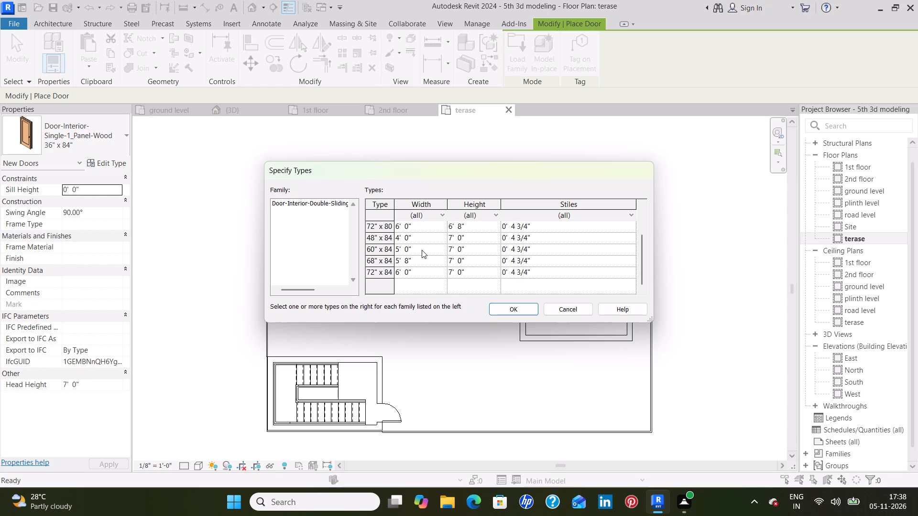
click(422, 250)
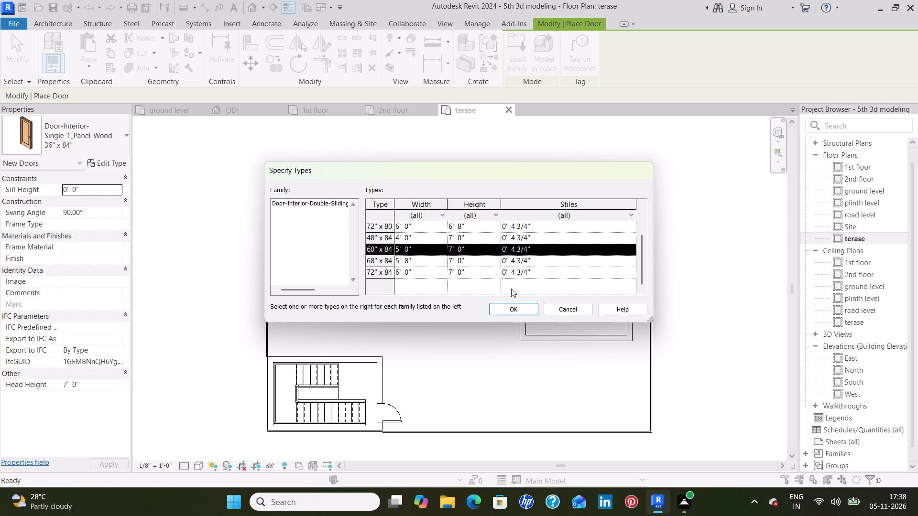
click(518, 310)
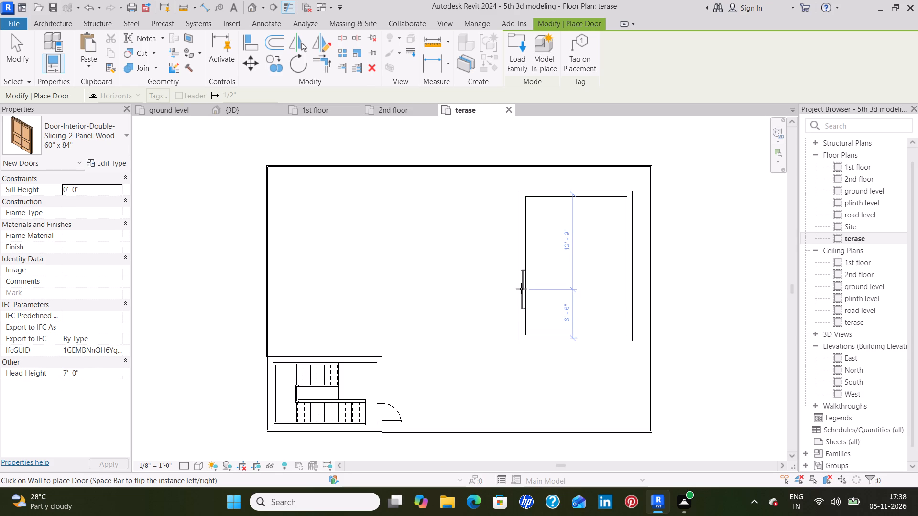
key(Escape)
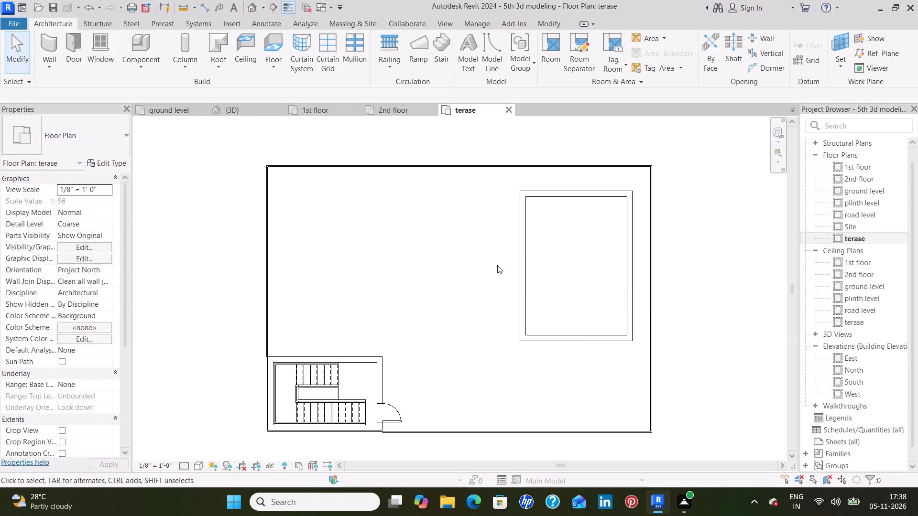
Load the 60" x 84" type of the Door-Interior-Double-Pocket-2_Panel-Wood family from the Residential doors folder.
click(74, 45)
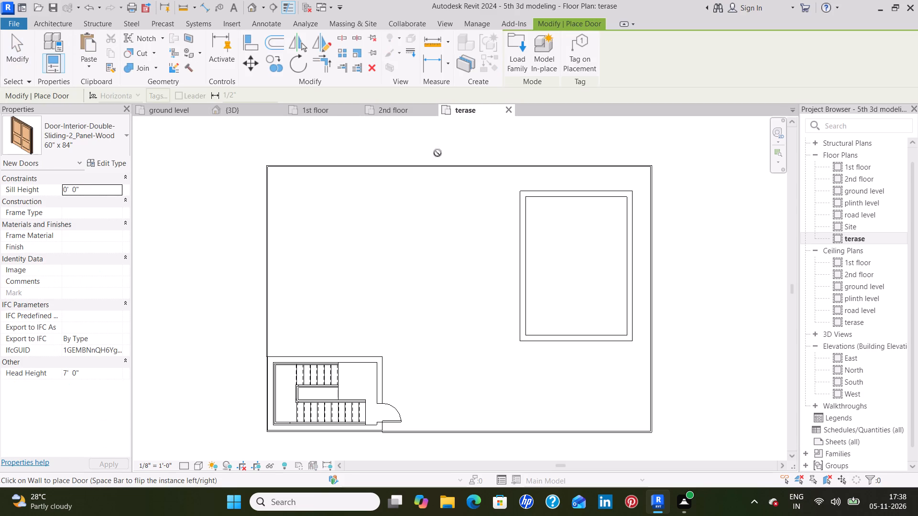
click(520, 67)
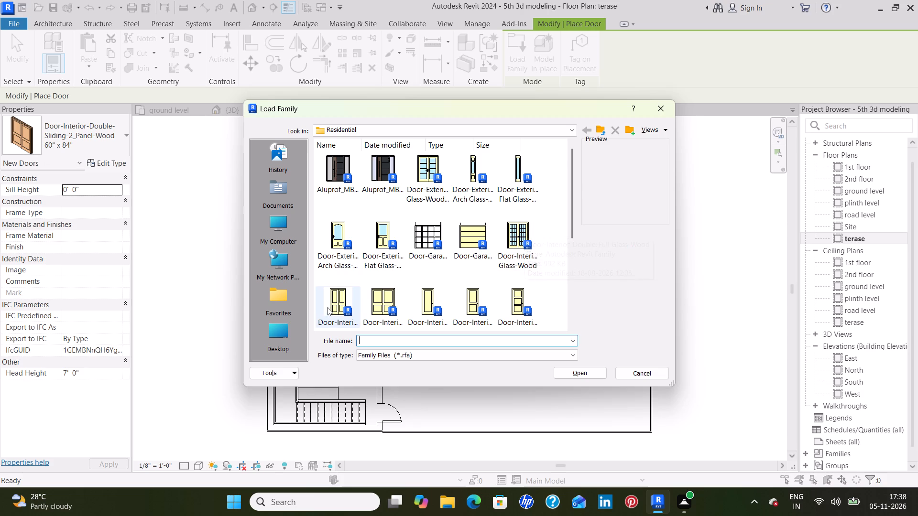
click(337, 296)
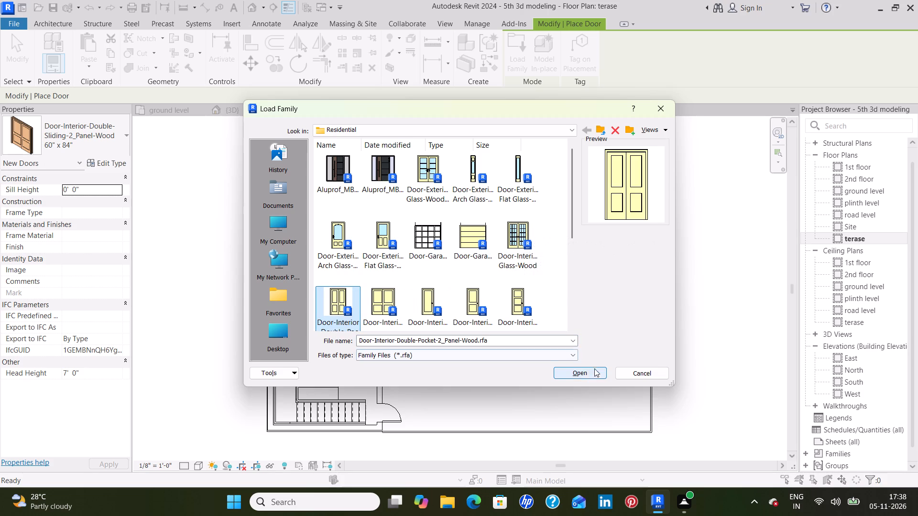
click(578, 374)
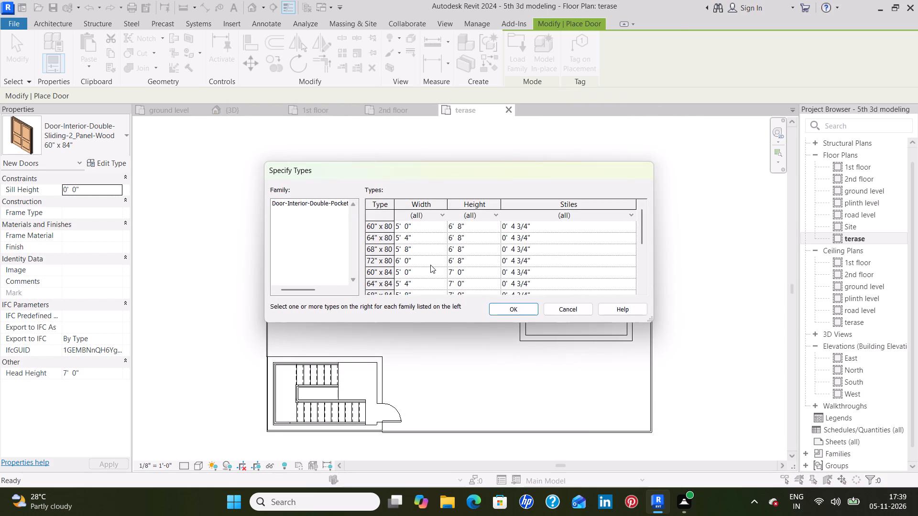
scroll(430, 265, down, 1)
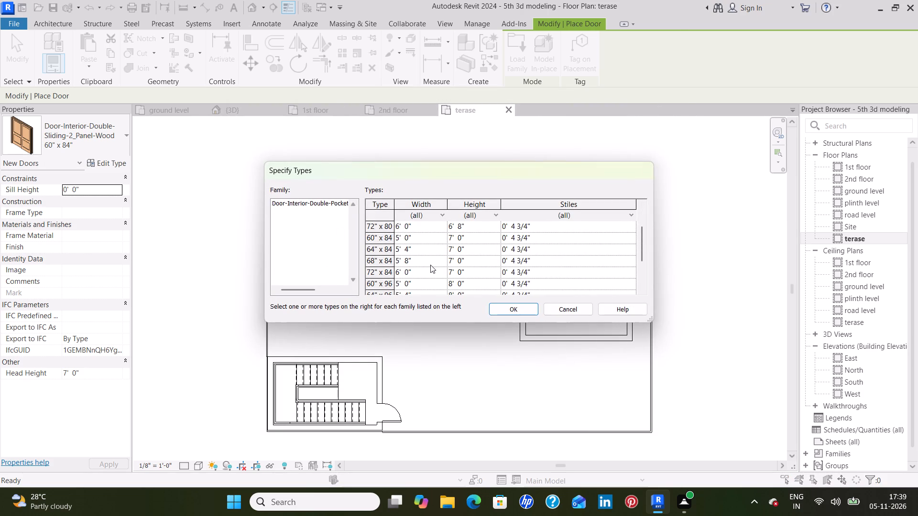
click(415, 239)
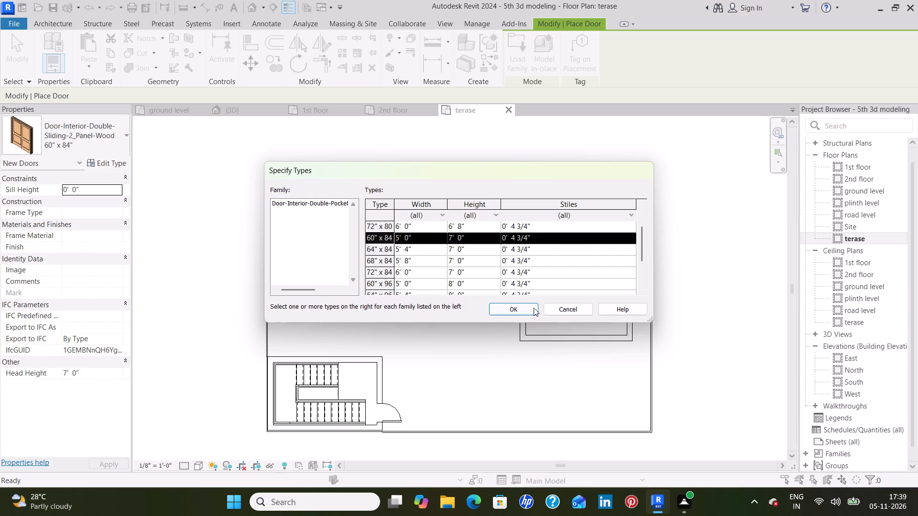
click(531, 311)
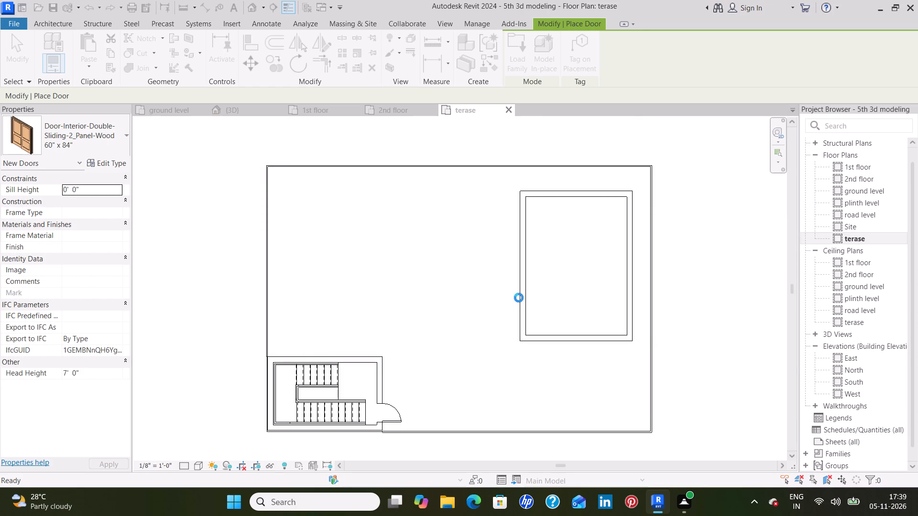
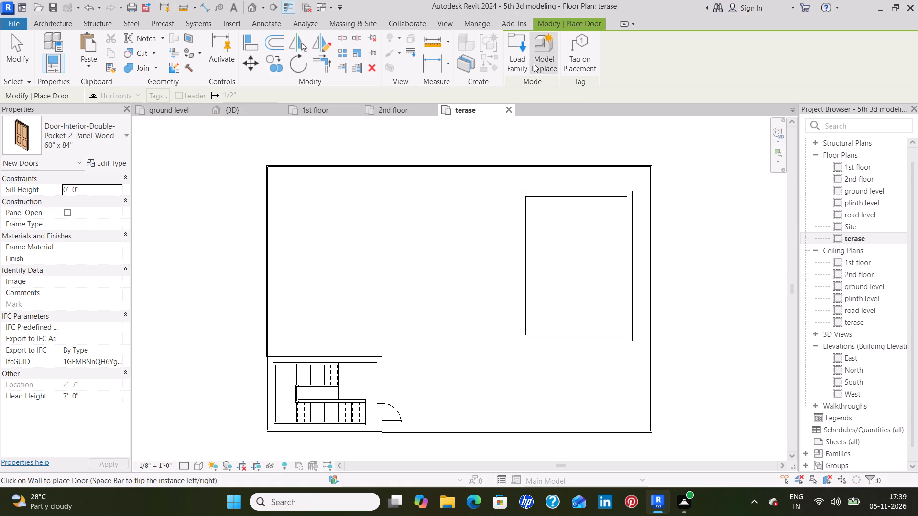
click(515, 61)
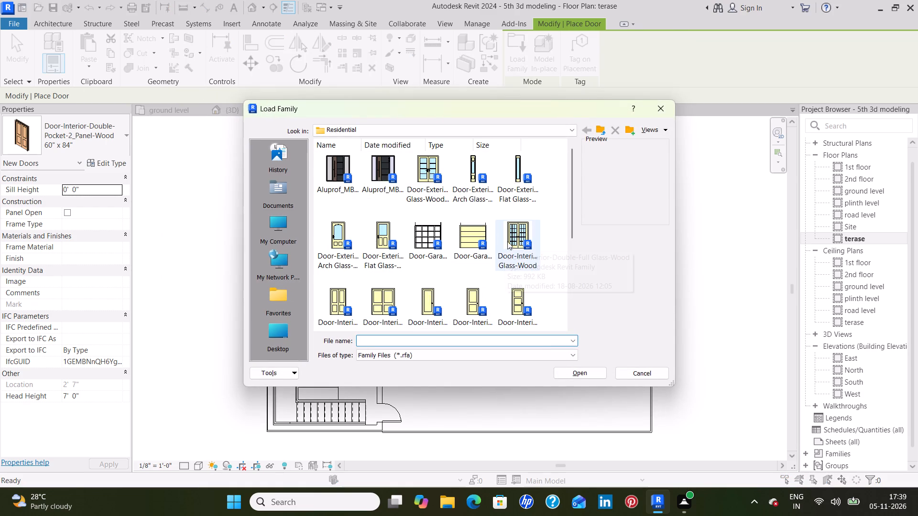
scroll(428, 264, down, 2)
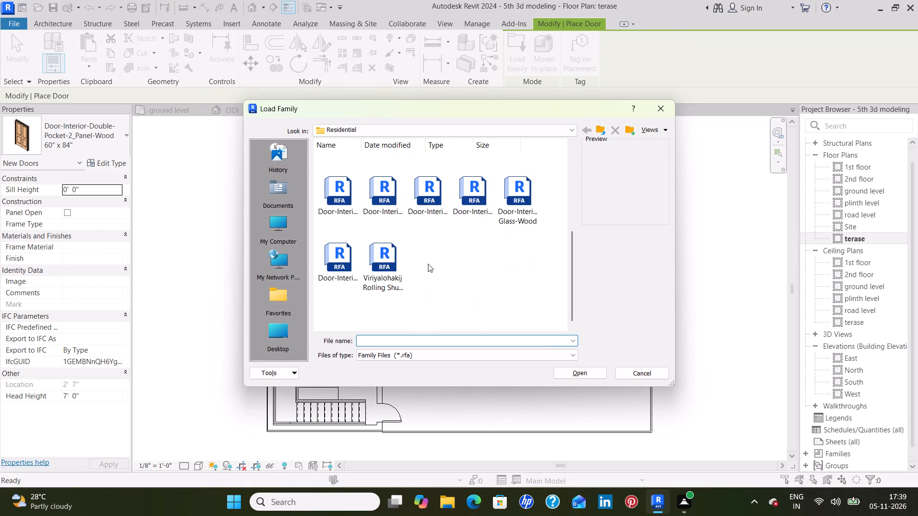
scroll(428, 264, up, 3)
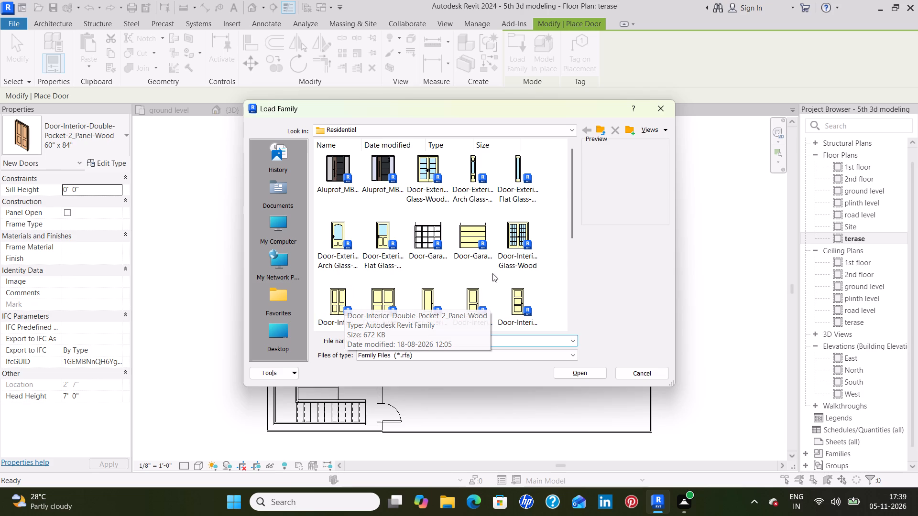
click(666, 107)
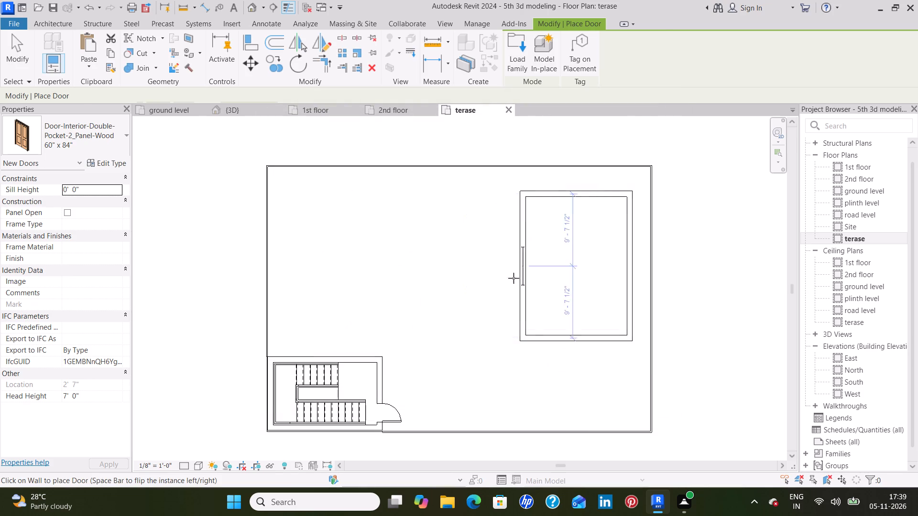
Load the 60" x 84" type of the Door-Exterior-Double-Full Glass-Wood_Clad family from the Residential doors folder.
scroll(523, 307, up, 3)
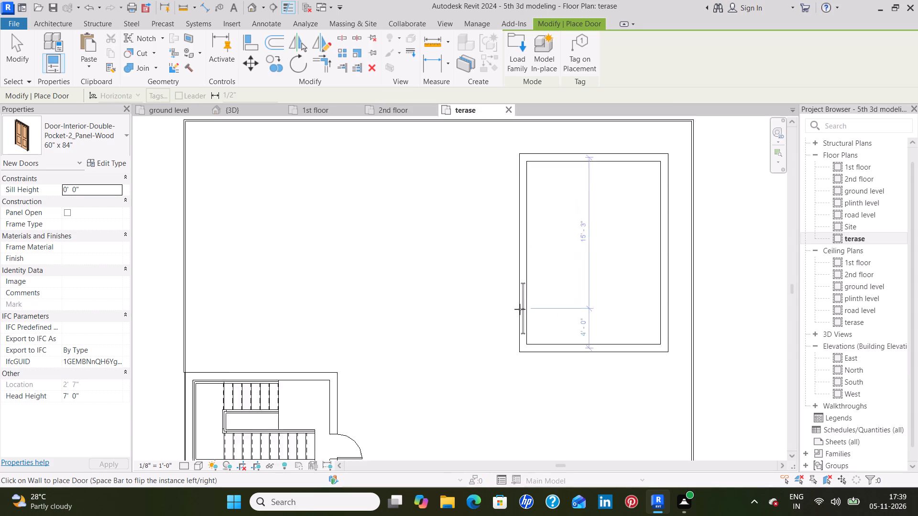
scroll(519, 310, up, 8)
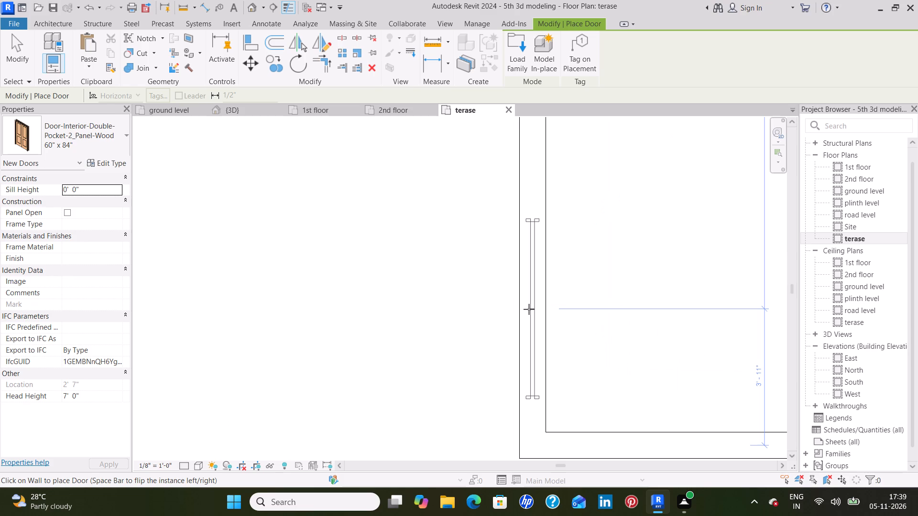
click(514, 62)
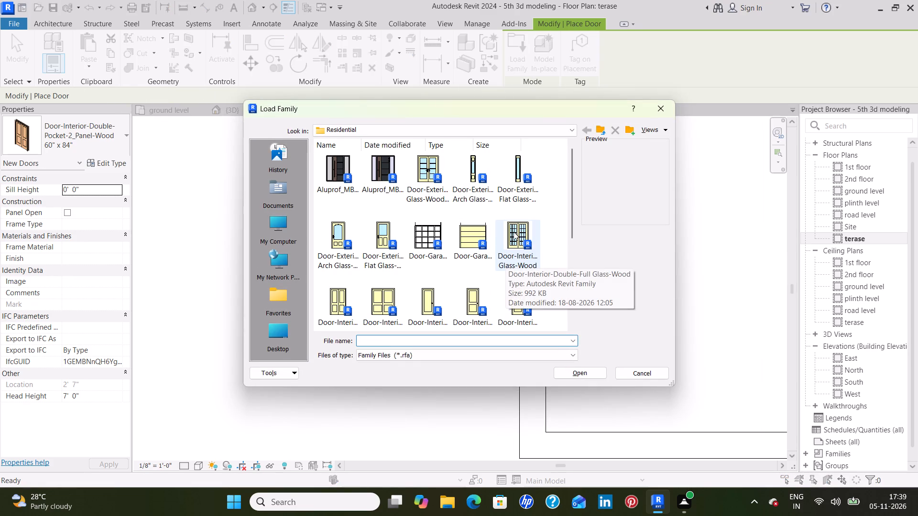
click(422, 181)
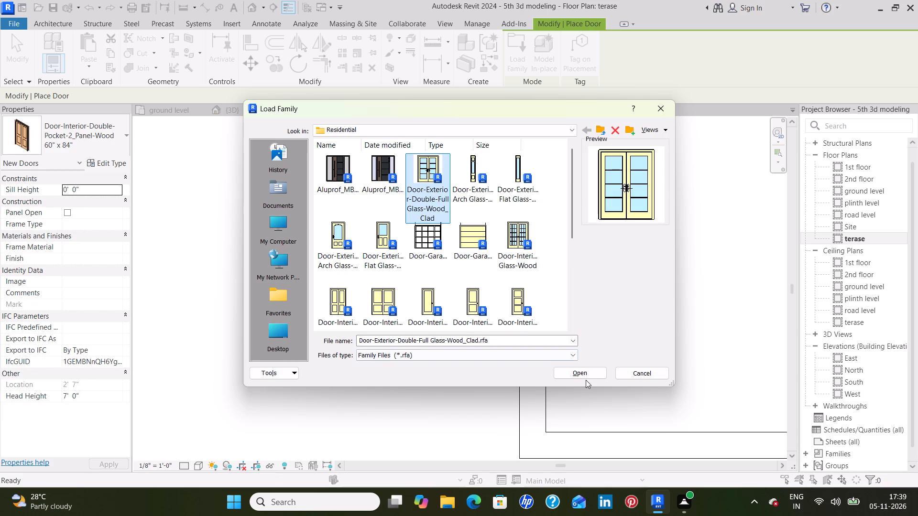
click(584, 373)
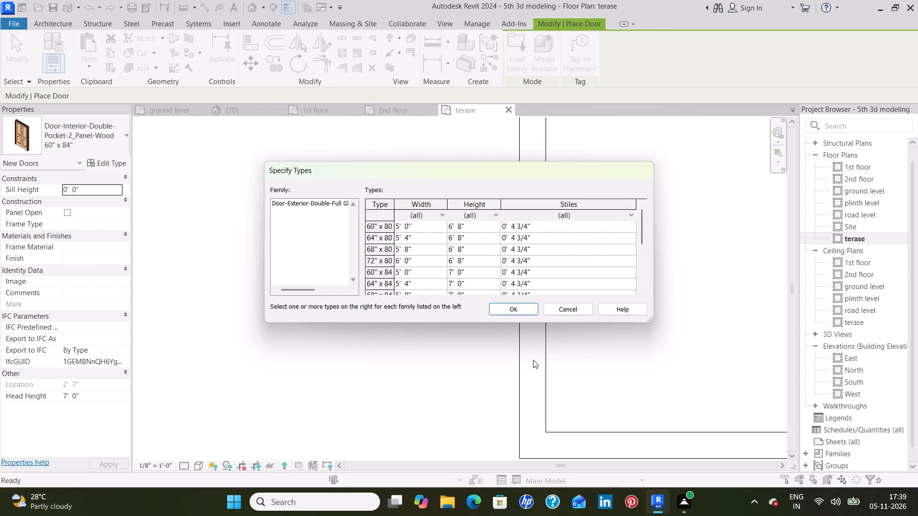
scroll(437, 257, down, 1)
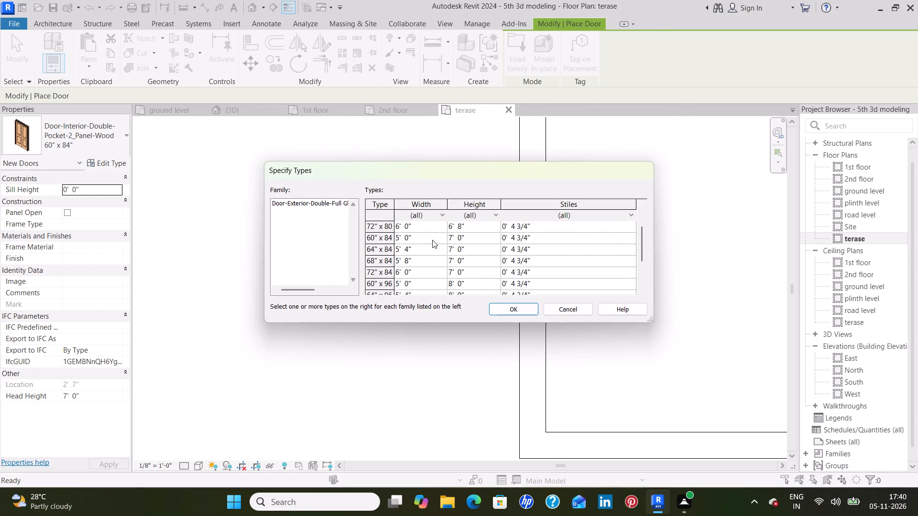
click(432, 240)
click(522, 310)
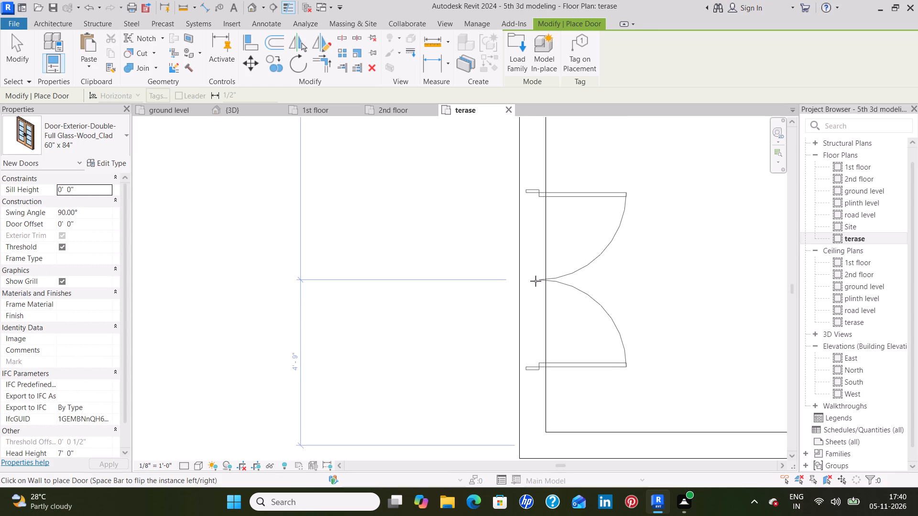
Place the glazed double door in the terrace room's west wall, swinging inward, centred about 4'-5" from the south wall.
scroll(535, 281, down, 1)
middle_drag(535, 281, 539, 342)
scroll(536, 300, down, 1)
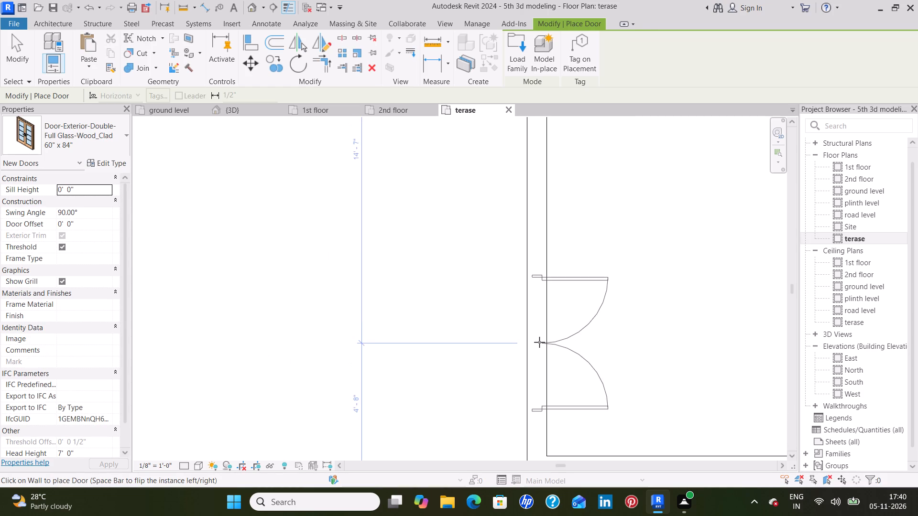
click(541, 350)
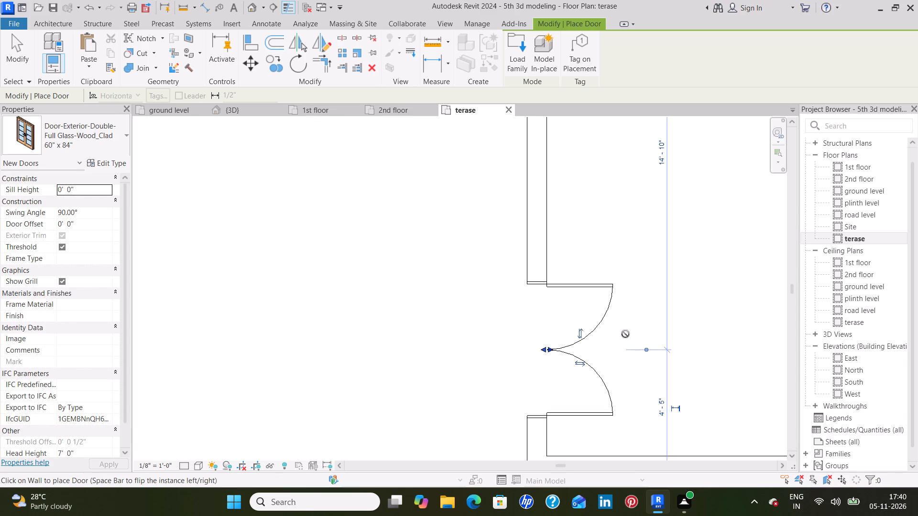
key(Escape)
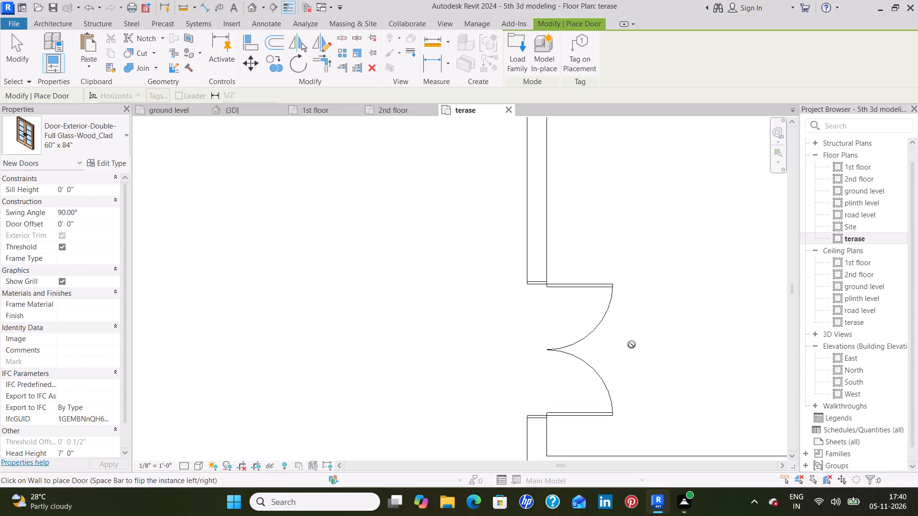
scroll(632, 344, down, 7)
key(Escape)
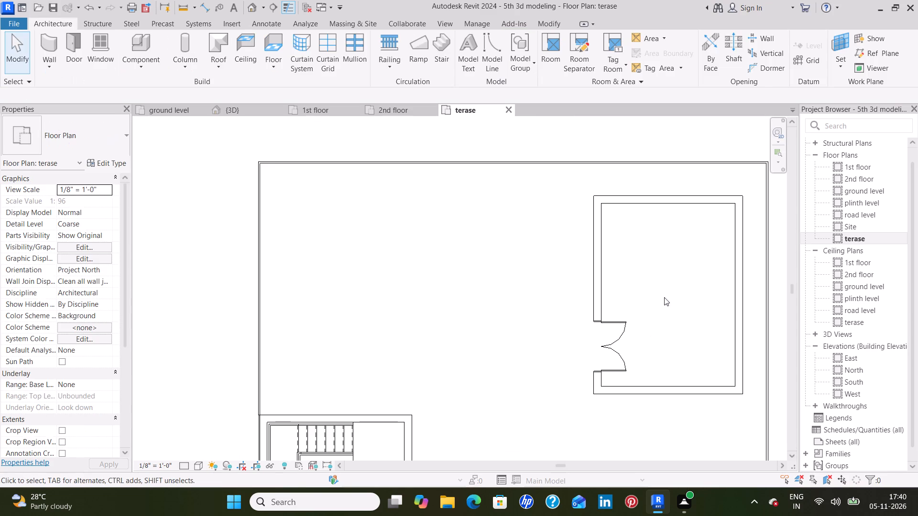
Load the Exercise Bike from the US library's Specialty Equipment folder and place it about 4' from the room's east wall and 6' from the north wall.
middle_drag(664, 297, 576, 304)
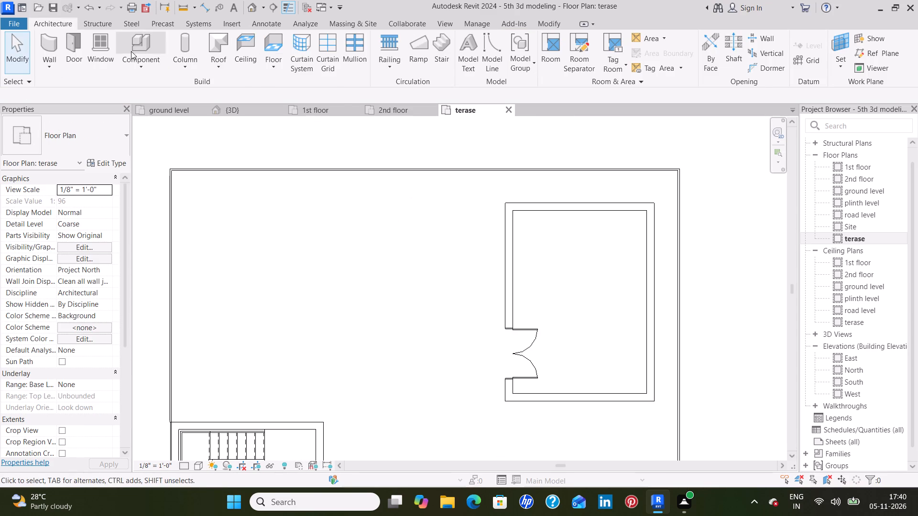
click(138, 48)
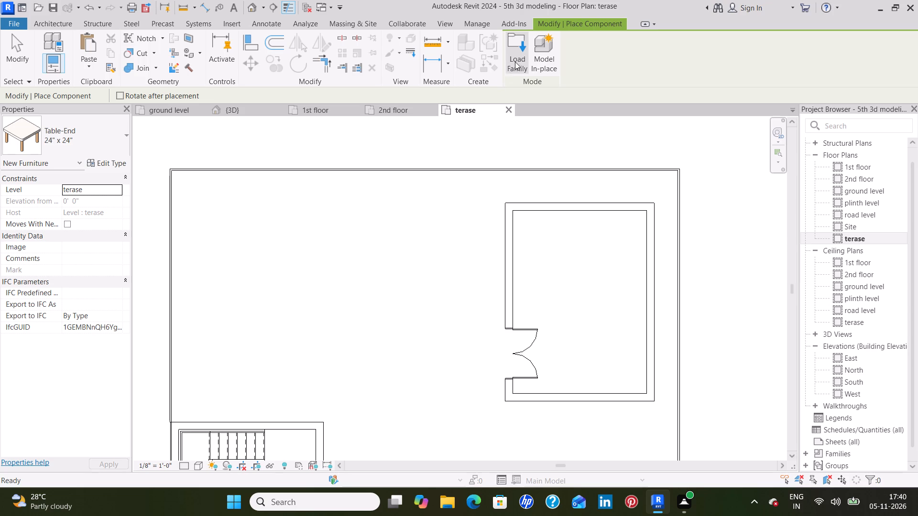
click(515, 62)
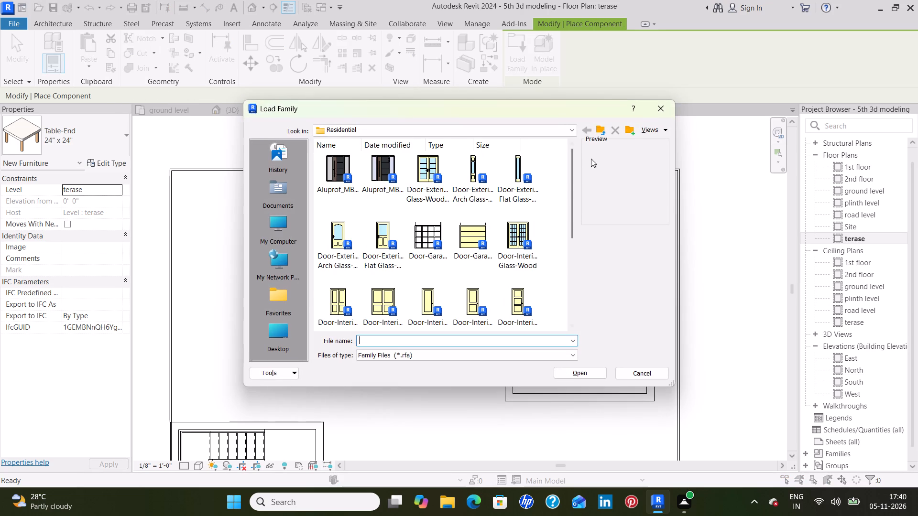
click(597, 133)
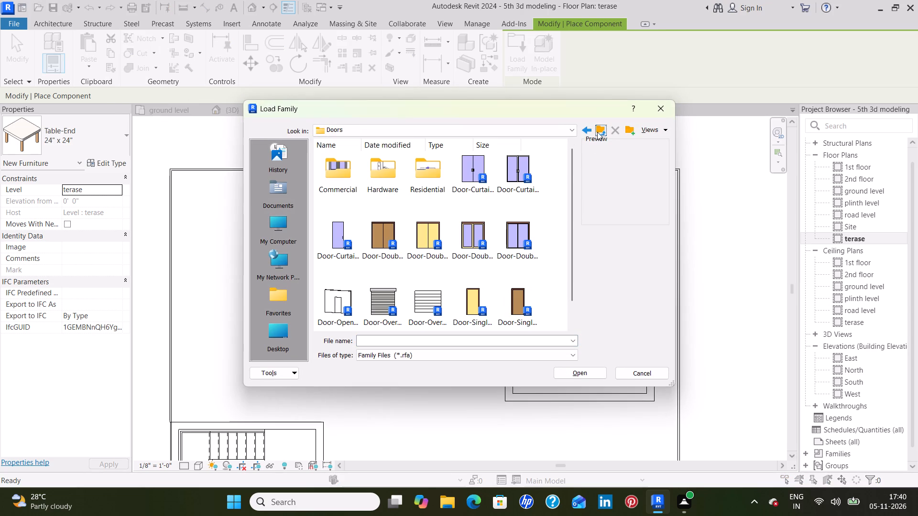
click(605, 129)
scroll(503, 245, down, 2)
double_click(480, 305)
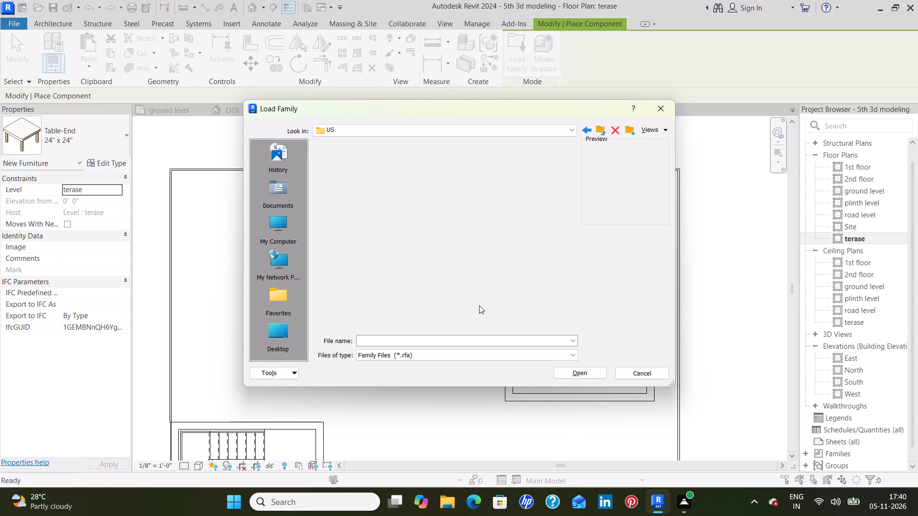
scroll(445, 271, up, 3)
scroll(445, 271, down, 1)
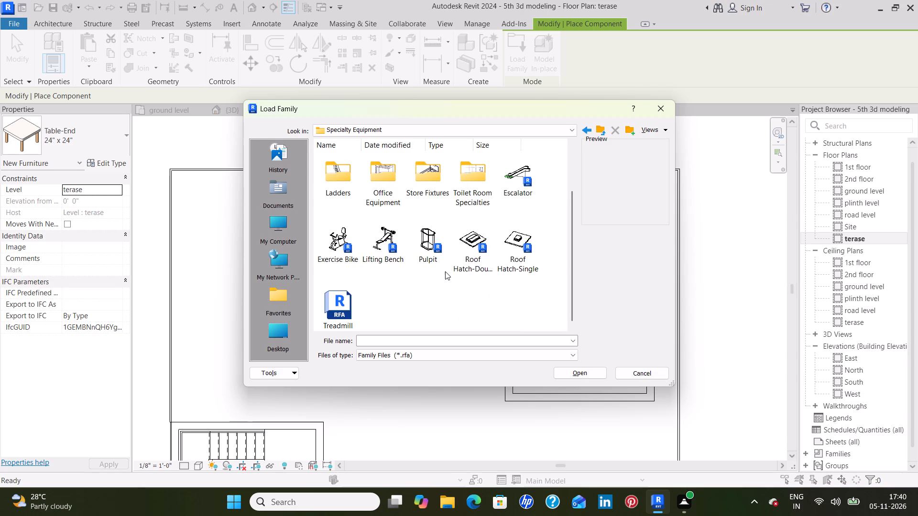
scroll(445, 271, down, 1)
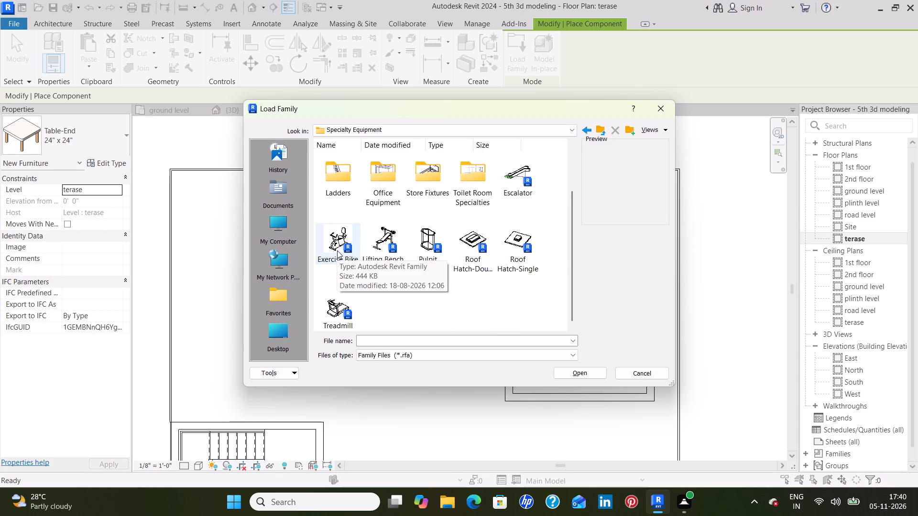
click(336, 247)
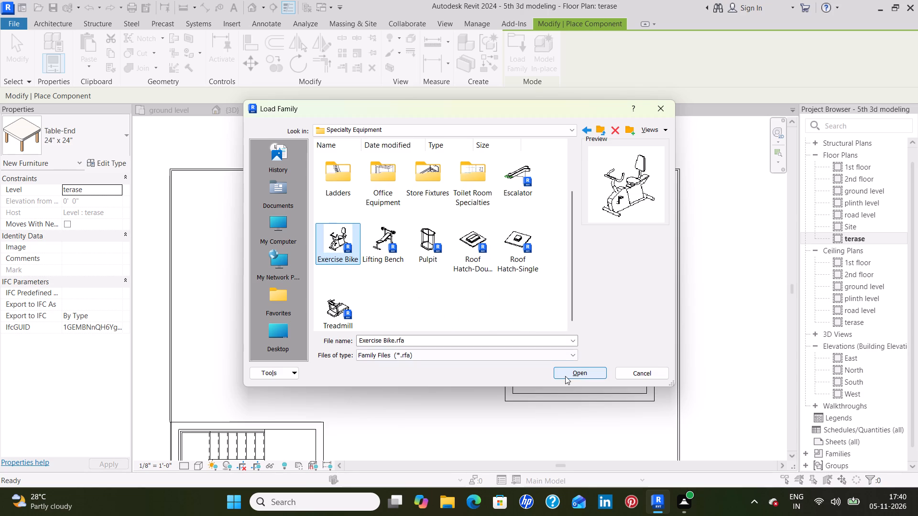
click(565, 376)
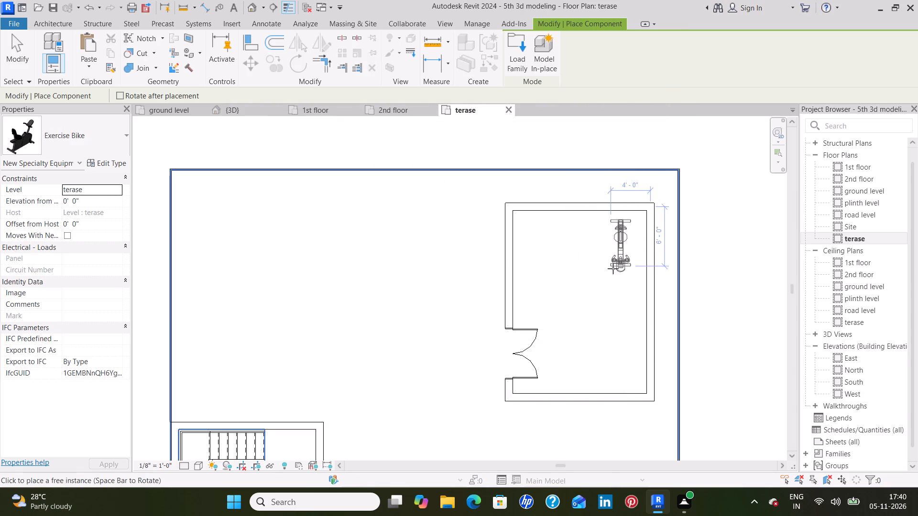
click(613, 269)
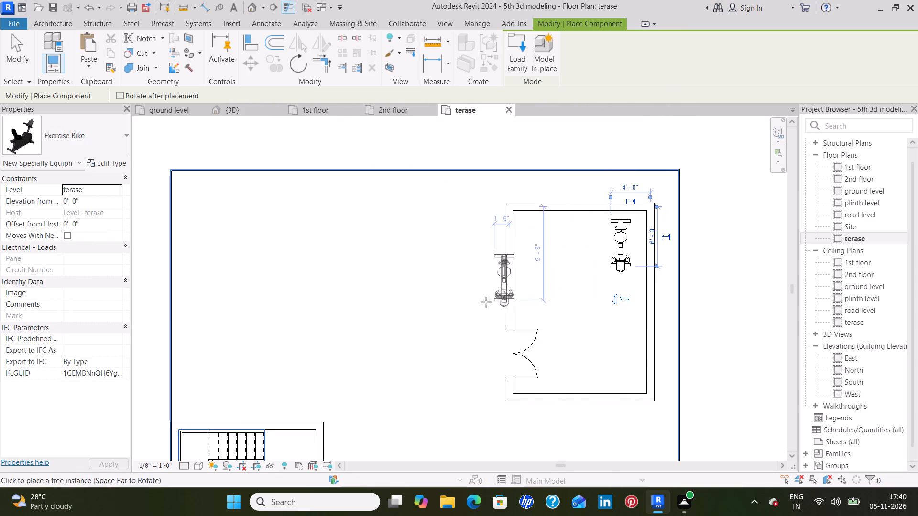
Load the Lifting Bench family and place one west of the exercise bike, about 7' from the room's north wall.
click(519, 63)
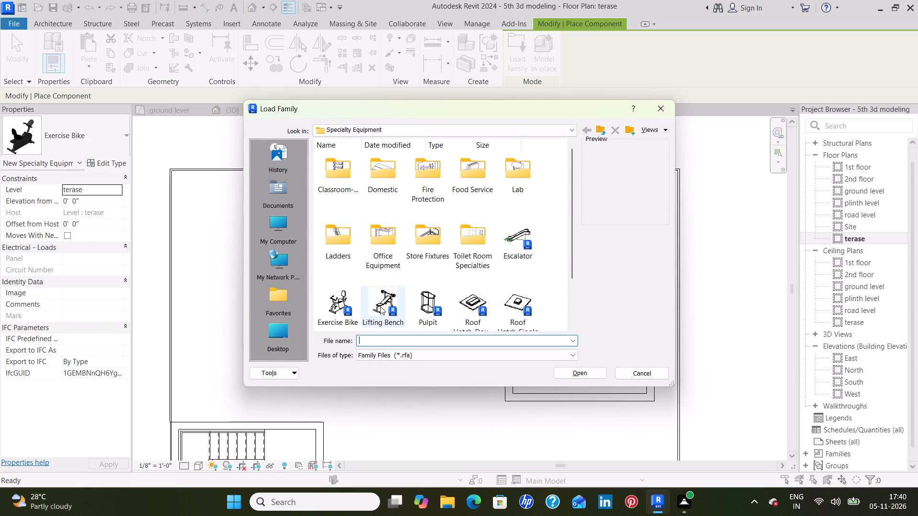
click(380, 306)
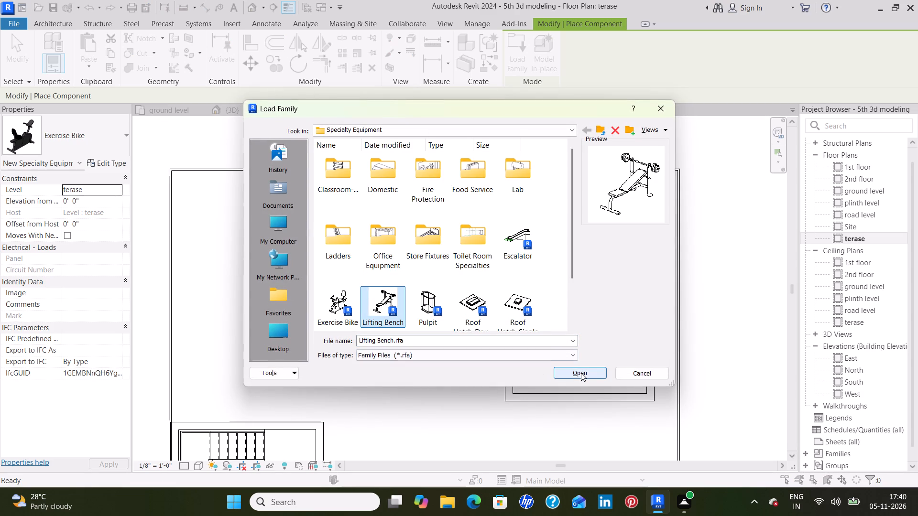
click(581, 372)
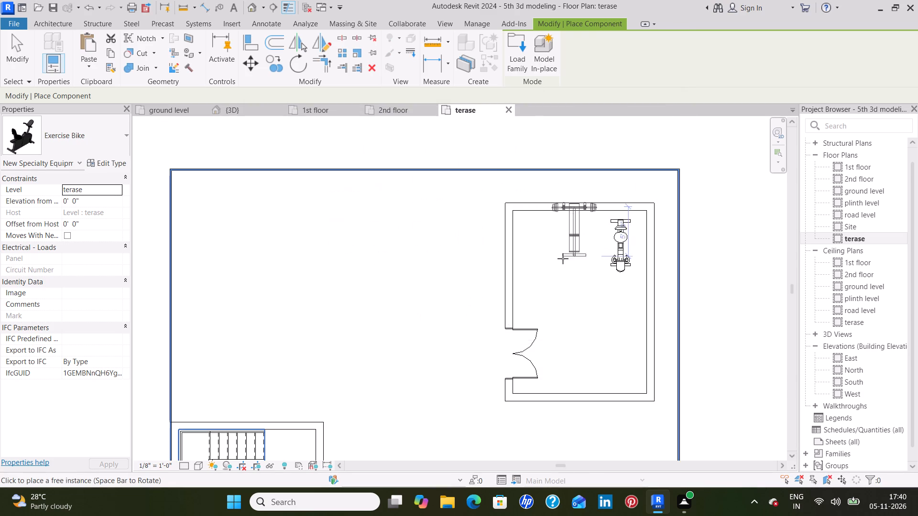
click(542, 274)
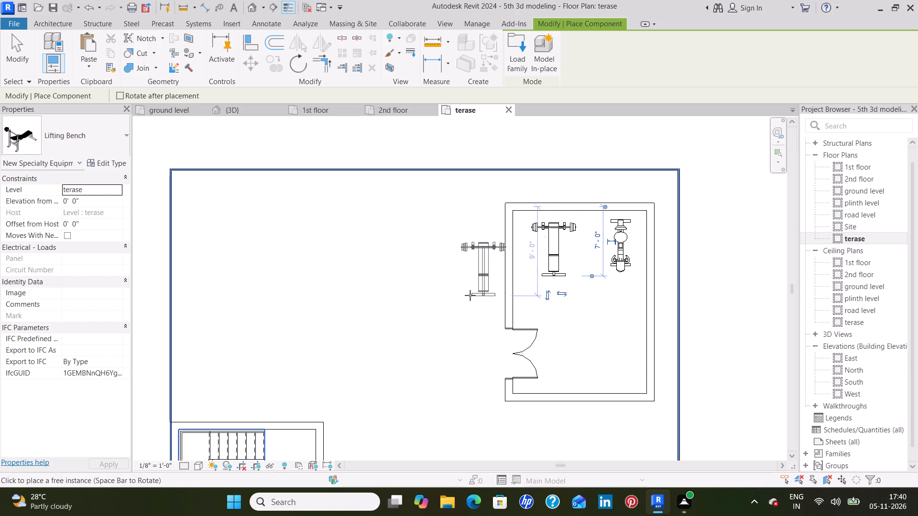
Load the Treadmill family and place one in the room's south-east corner, about 4' from the east wall and 17'-6" from the north wall.
click(521, 58)
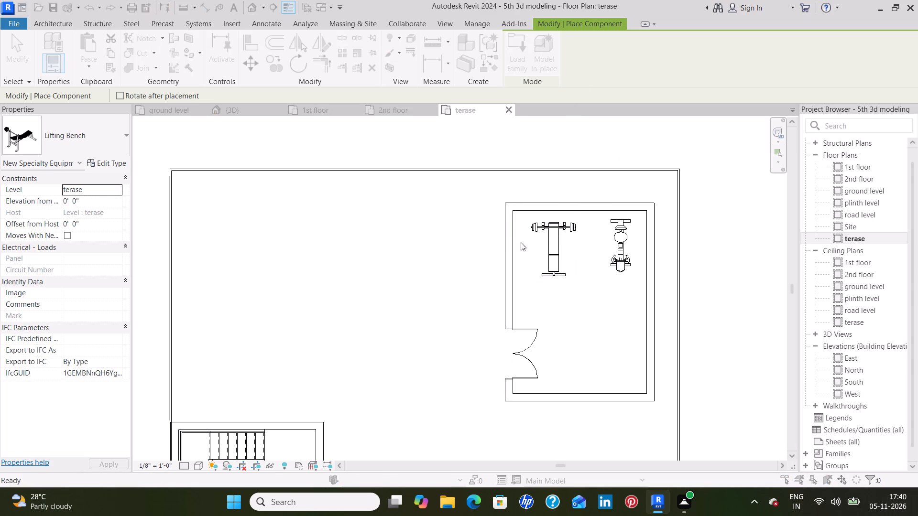
scroll(508, 259, down, 1)
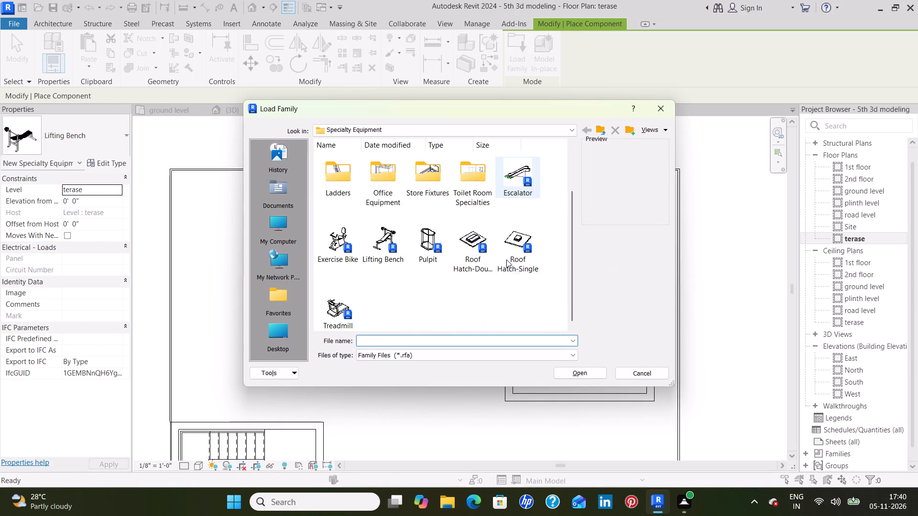
scroll(372, 304, down, 1)
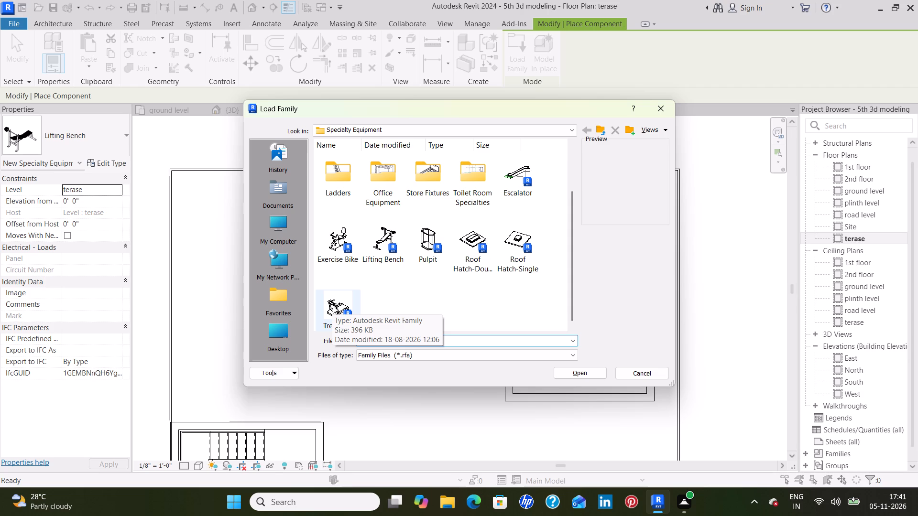
click(333, 305)
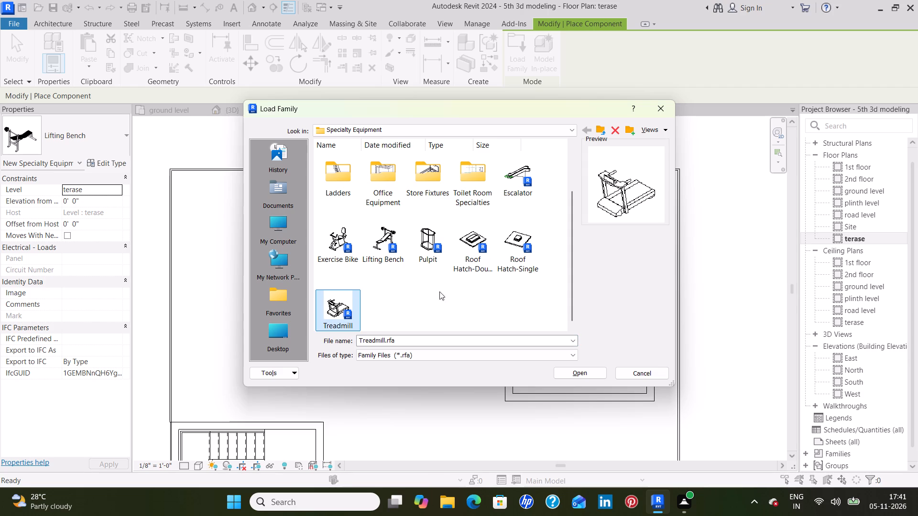
click(582, 368)
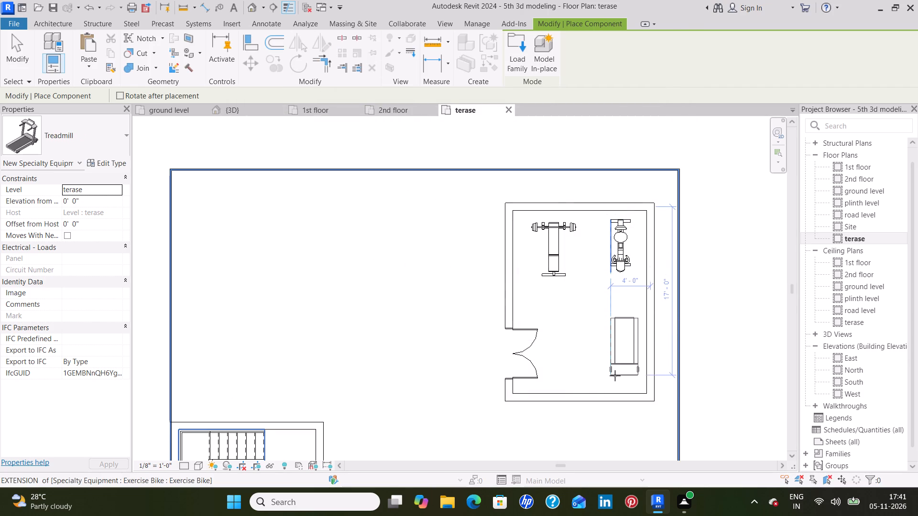
click(616, 380)
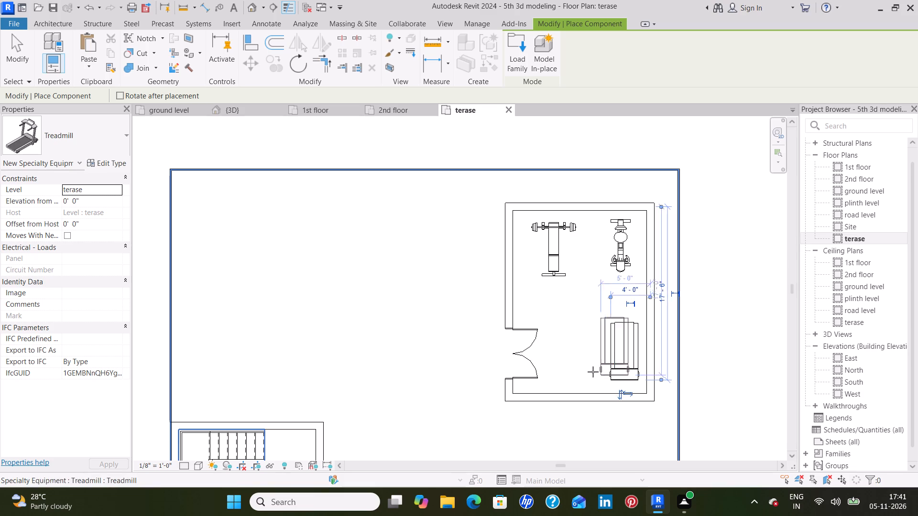
Browse the Specialty Equipment families for more gym equipment, previewing Pulpit and Roof Hatch-Double.
key(Escape)
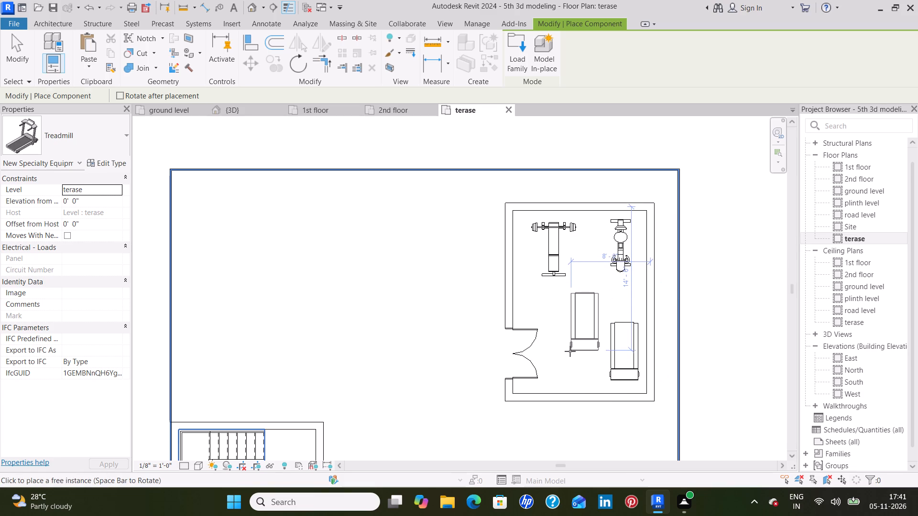
key(Escape)
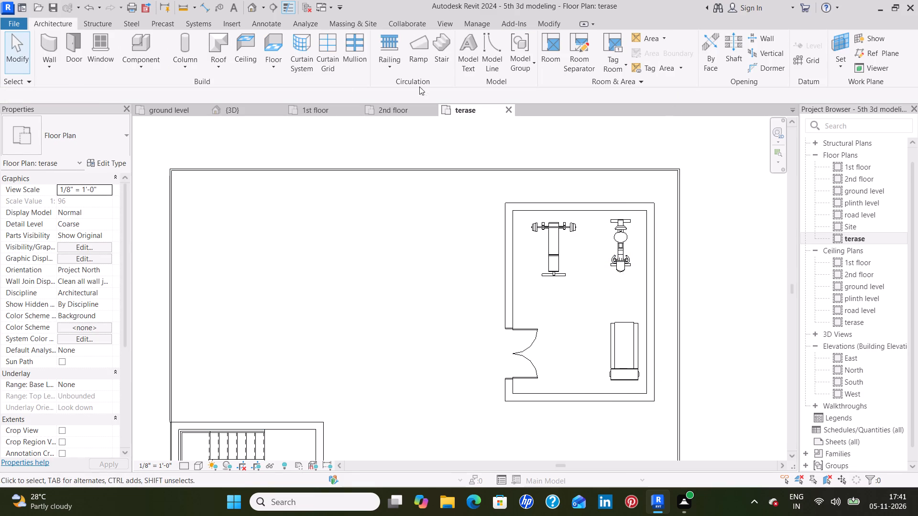
click(144, 42)
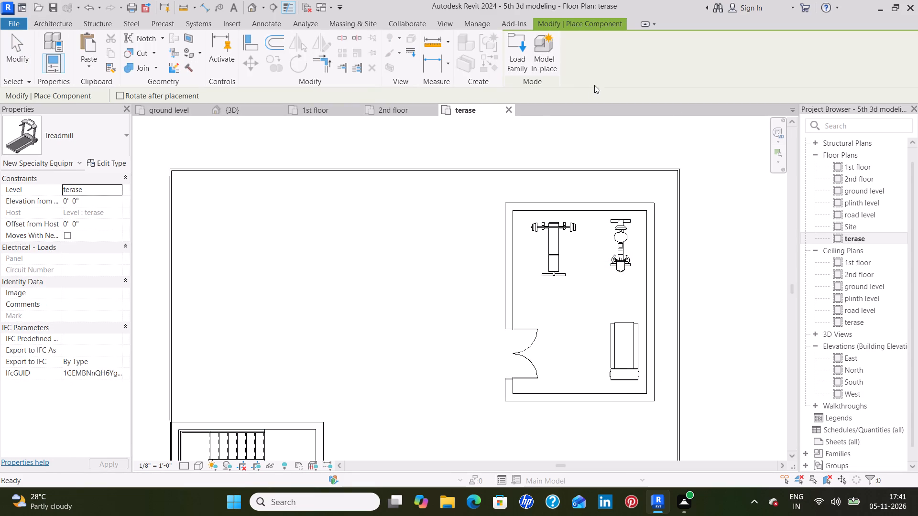
click(519, 65)
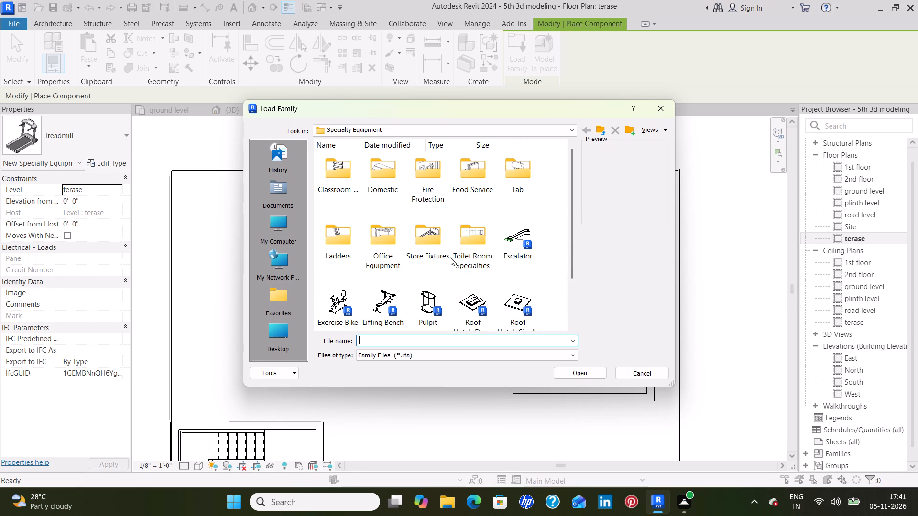
scroll(409, 215, down, 1)
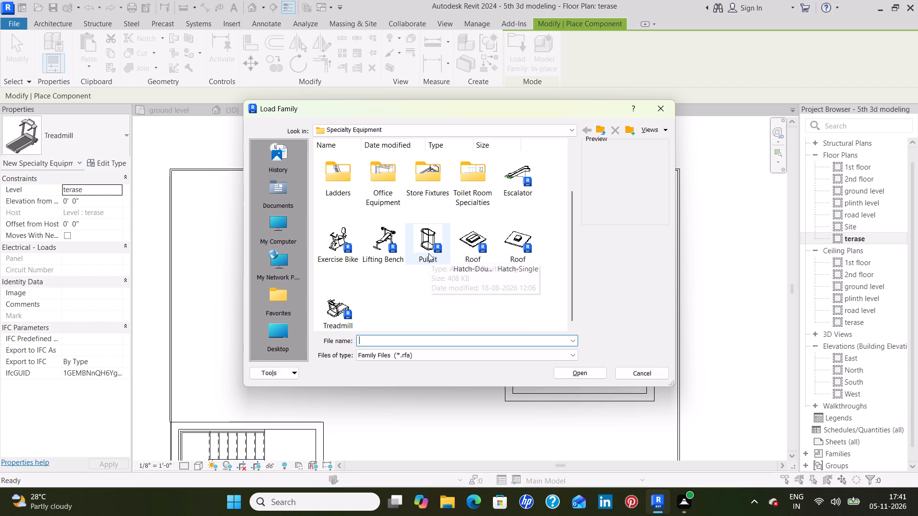
scroll(428, 250, up, 4)
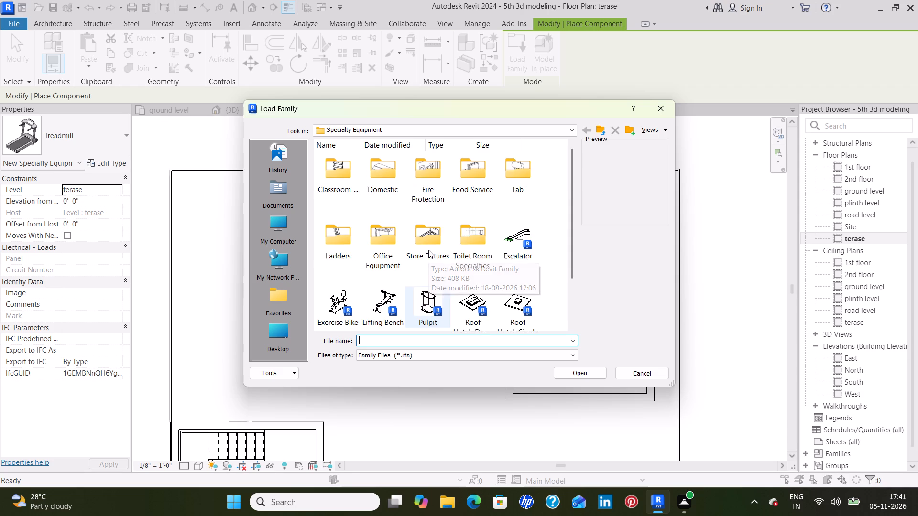
scroll(428, 250, down, 3)
click(424, 242)
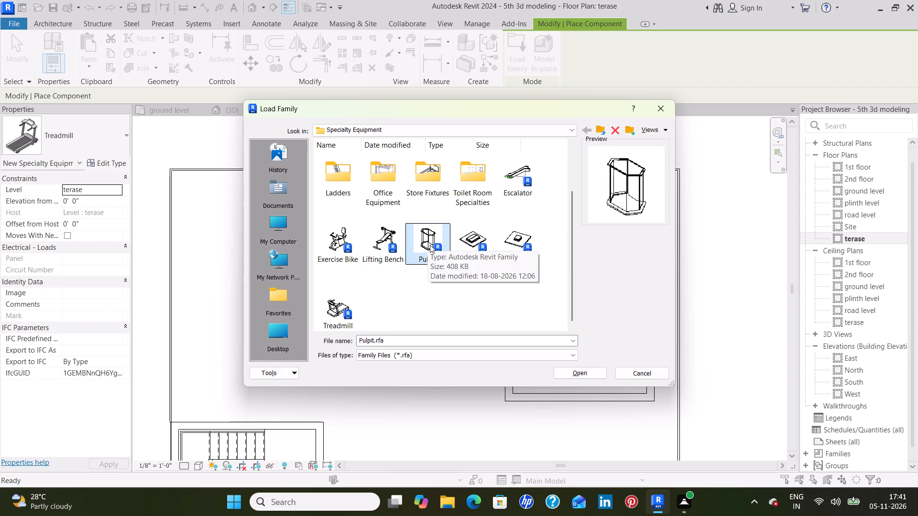
click(467, 239)
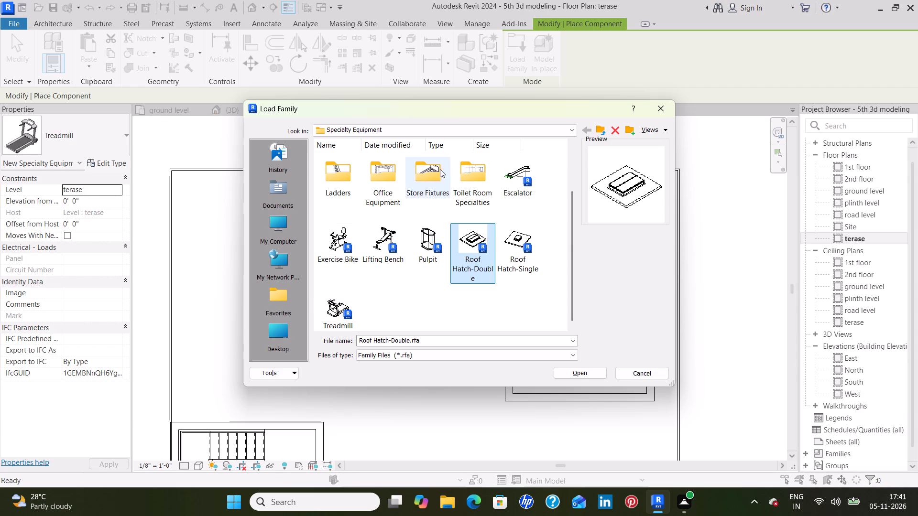
click(656, 110)
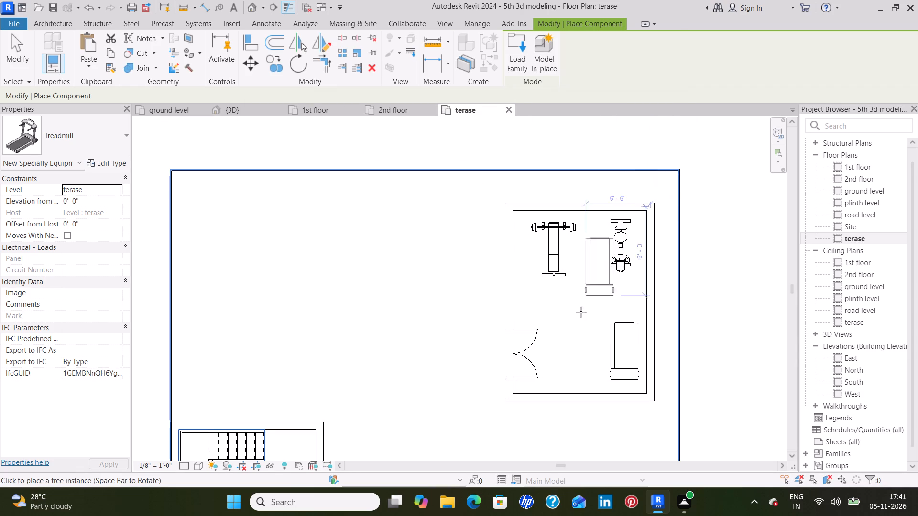
key(Escape)
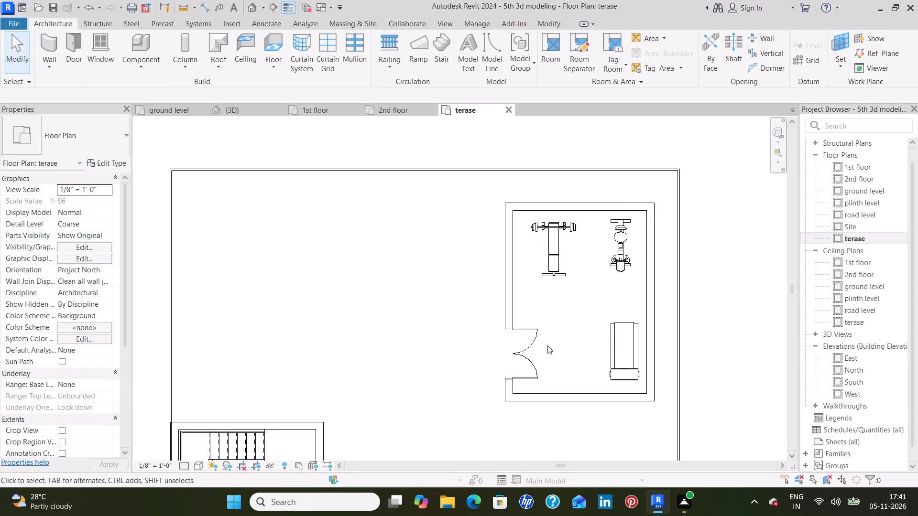
Examine the equipment layout inside the gym room and its position on the terrace plan.
scroll(614, 257, up, 3)
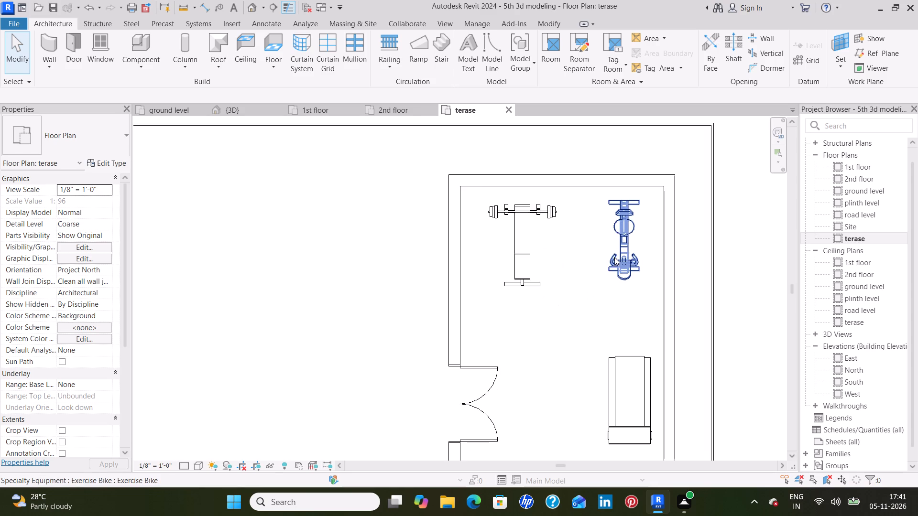
scroll(615, 258, down, 8)
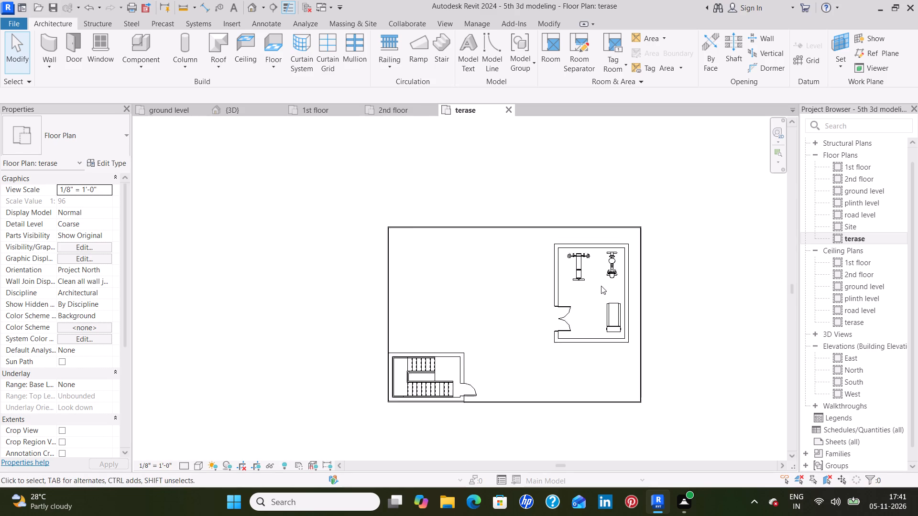
scroll(601, 286, down, 2)
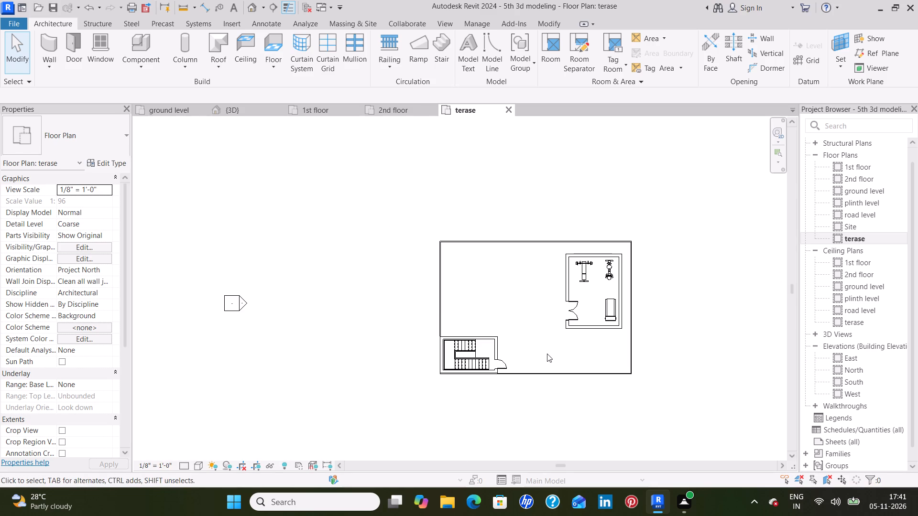
scroll(552, 351, down, 2)
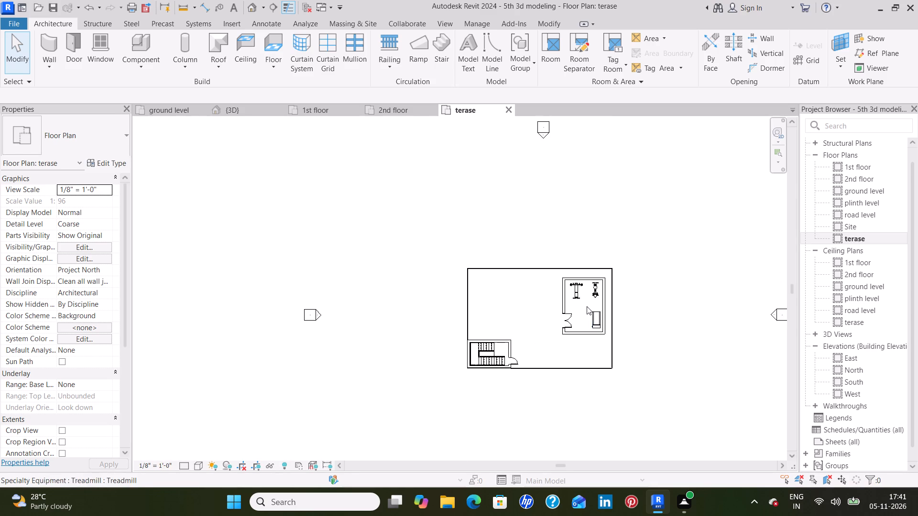
scroll(586, 305, up, 8)
scroll(586, 299, down, 2)
scroll(586, 299, up, 3)
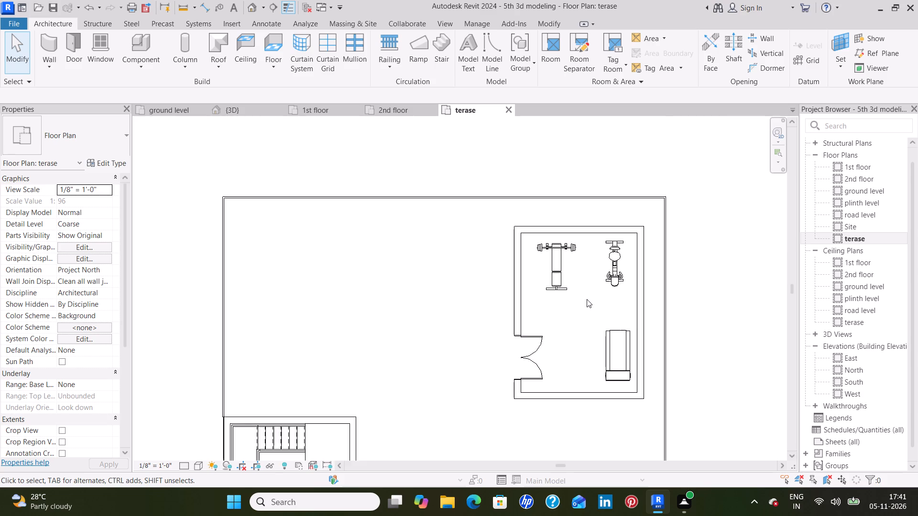
scroll(587, 299, up, 3)
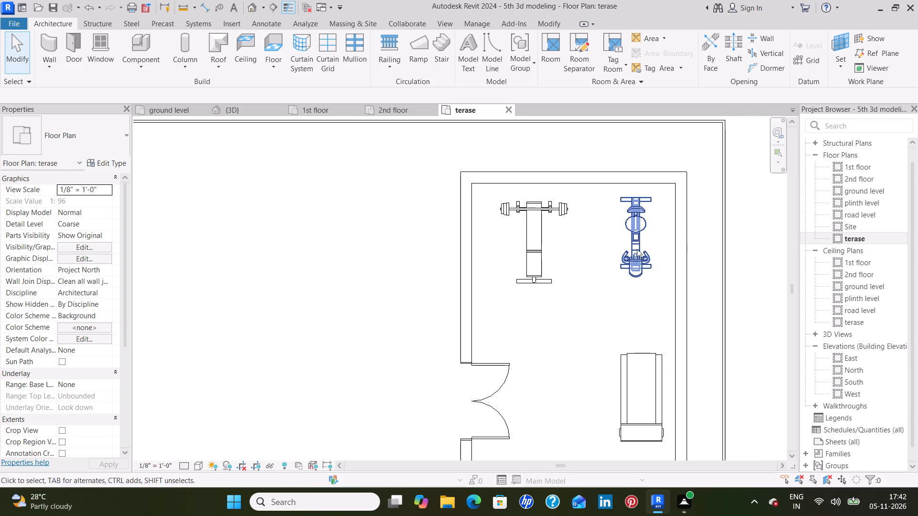
scroll(635, 299, down, 2)
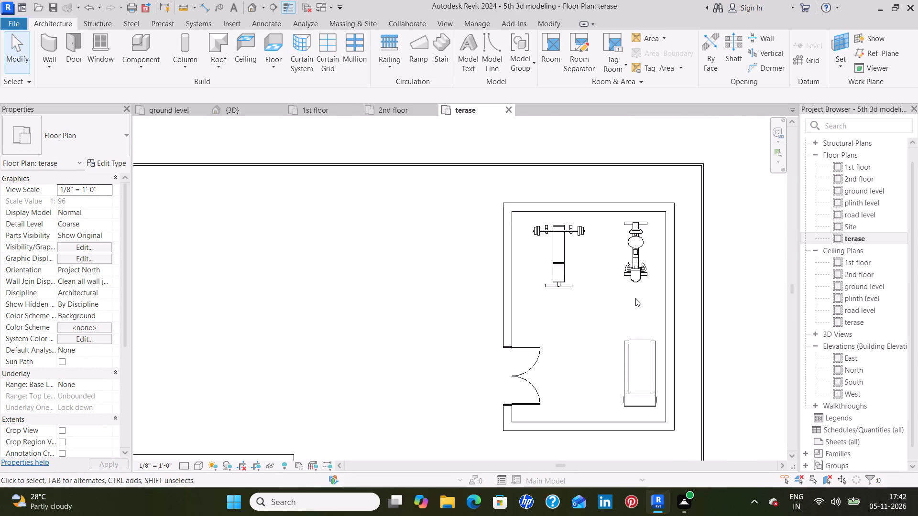
scroll(635, 298, down, 1)
middle_drag(600, 318, 607, 269)
scroll(608, 259, down, 1)
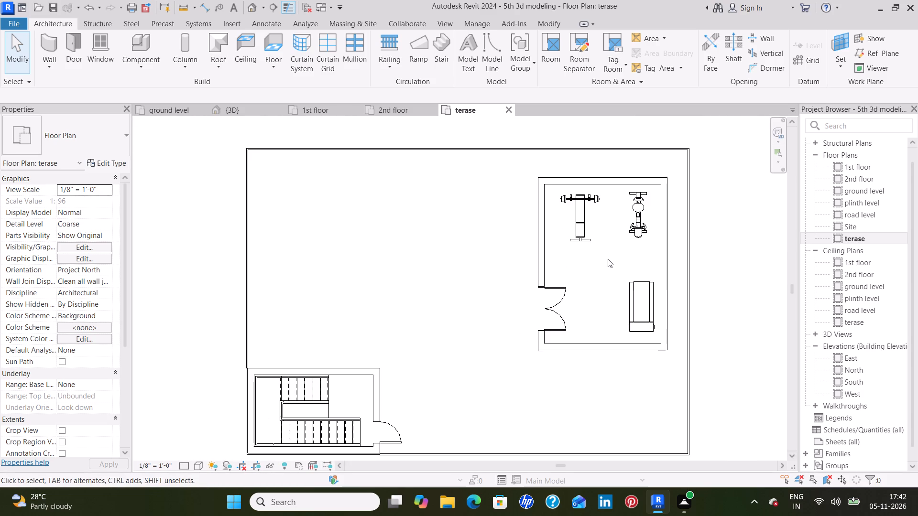
scroll(608, 259, down, 1)
middle_drag(603, 264, 603, 255)
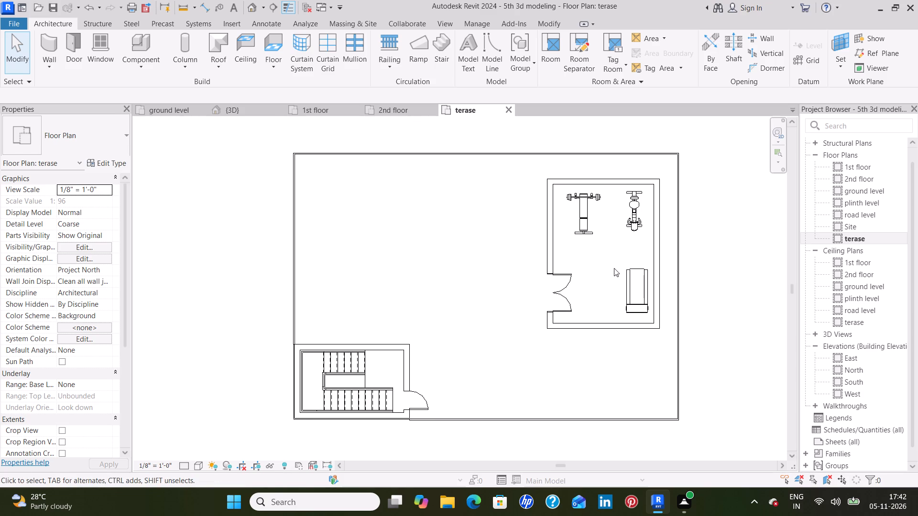
Flip the treadmill so its console faces north and nudge it north inside the room, to about 12'-2" from the north wall.
click(632, 286)
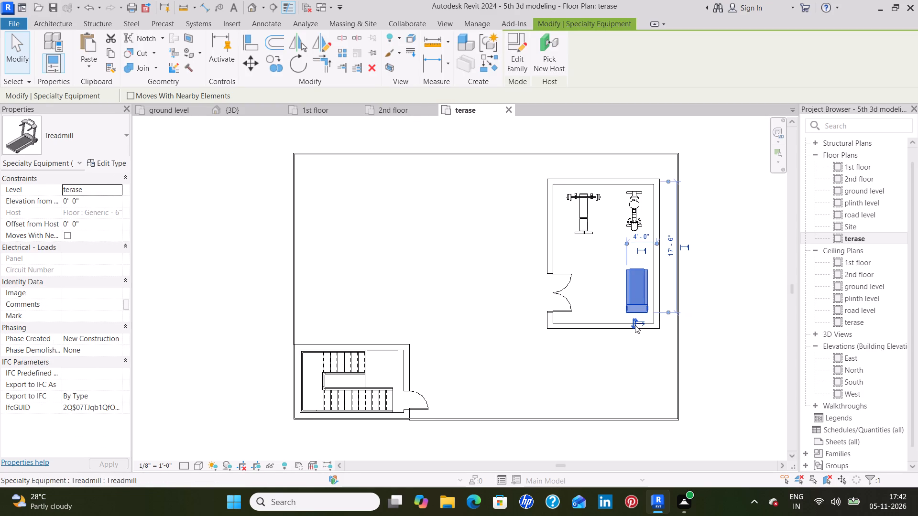
click(635, 325)
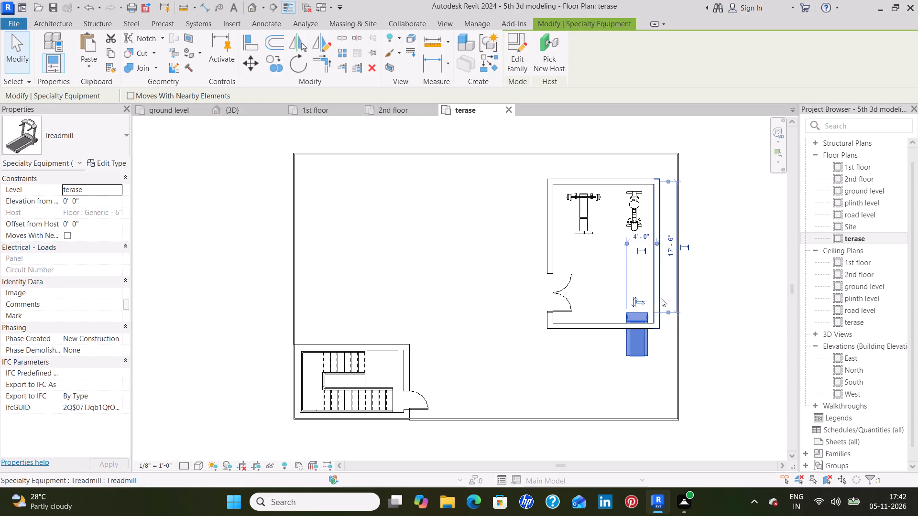
key(Up)
key(Up)
key(Up)
key(Up)
key(Up)
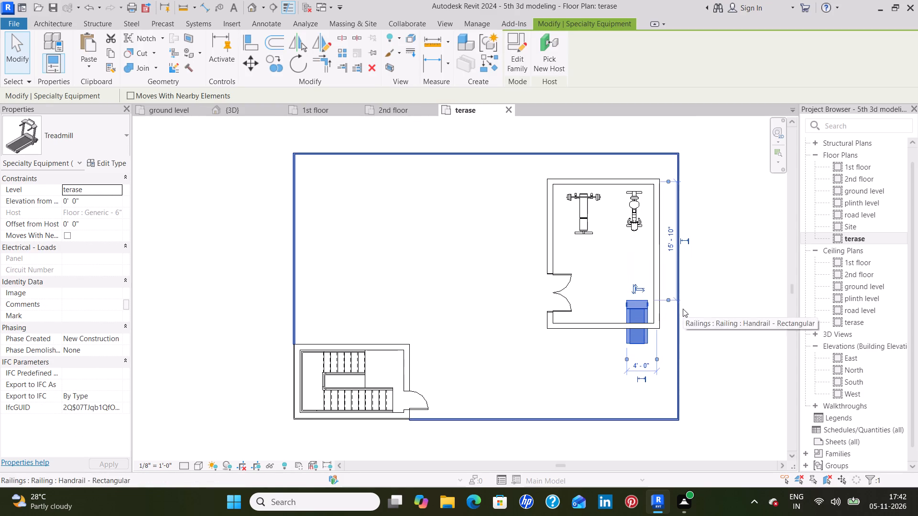
key(Up)
key(Up)
key(Up)
key(Up)
key(Up)
key(Up)
key(Up)
key(Up)
key(Up)
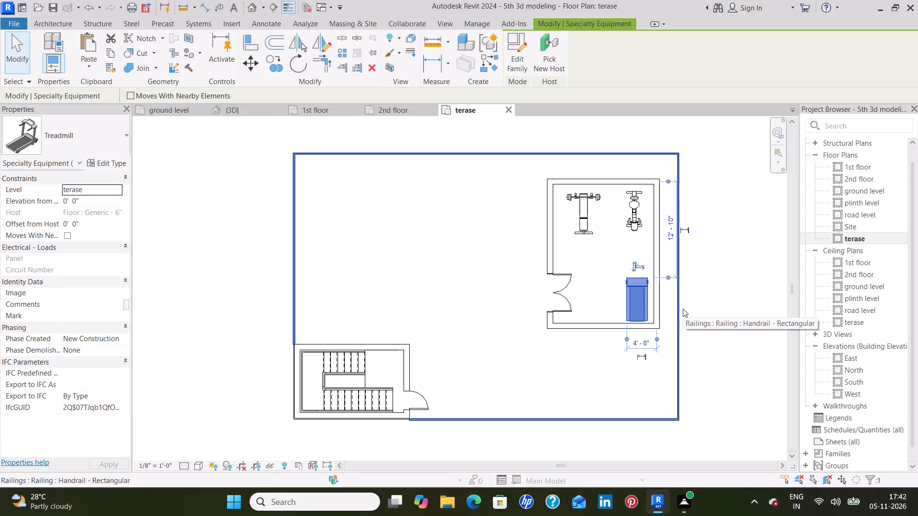
key(Up)
key(Up)
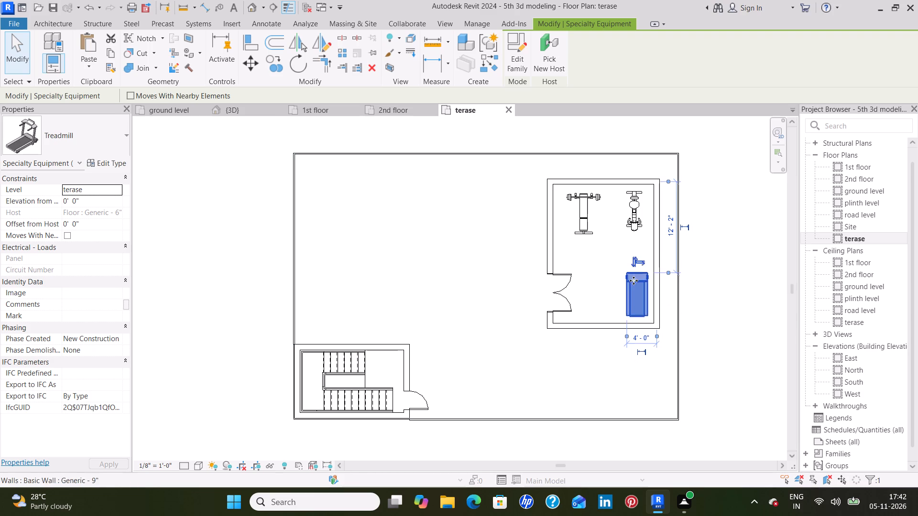
click(572, 258)
Nudge the exercise bike slightly south, to 6'-4" from the gym room's north wall.
click(635, 208)
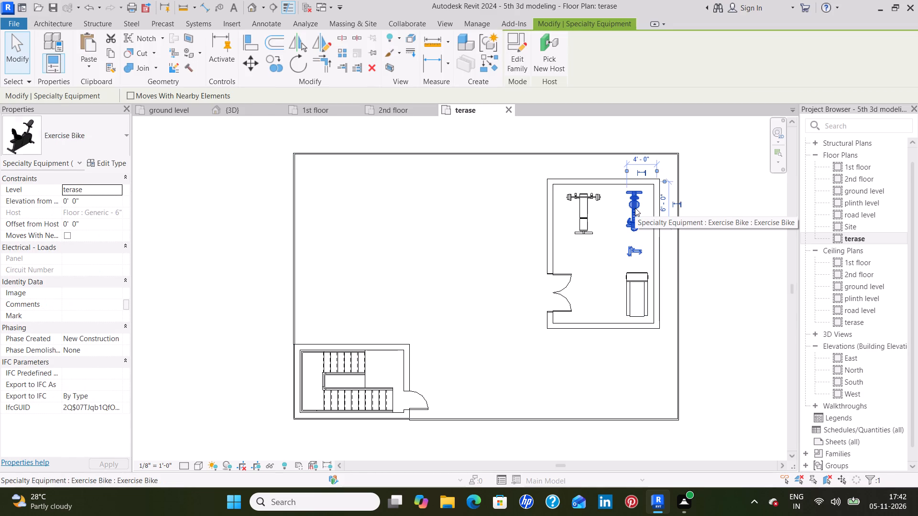
key(Down)
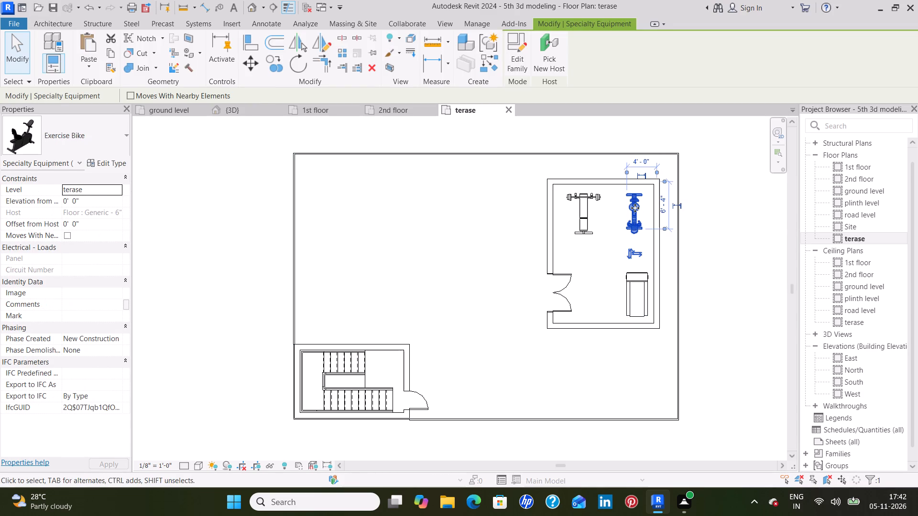
click(601, 255)
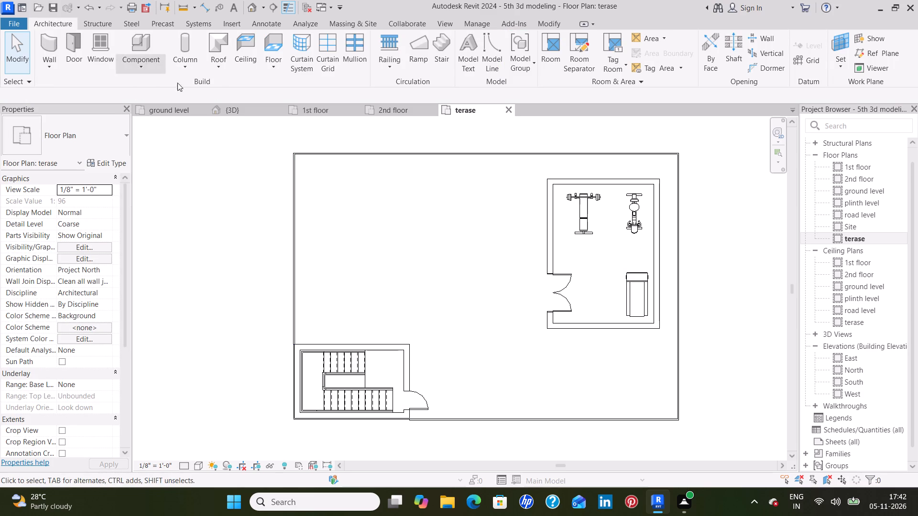
Inspect the gym room and its equipment in the 3D view from above and from the front.
click(231, 109)
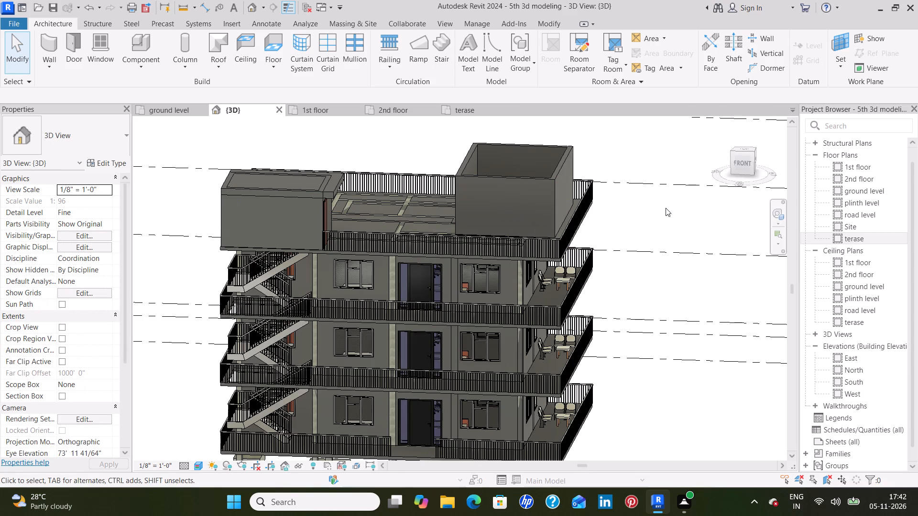
shift+middle_drag(666, 208, 688, 351)
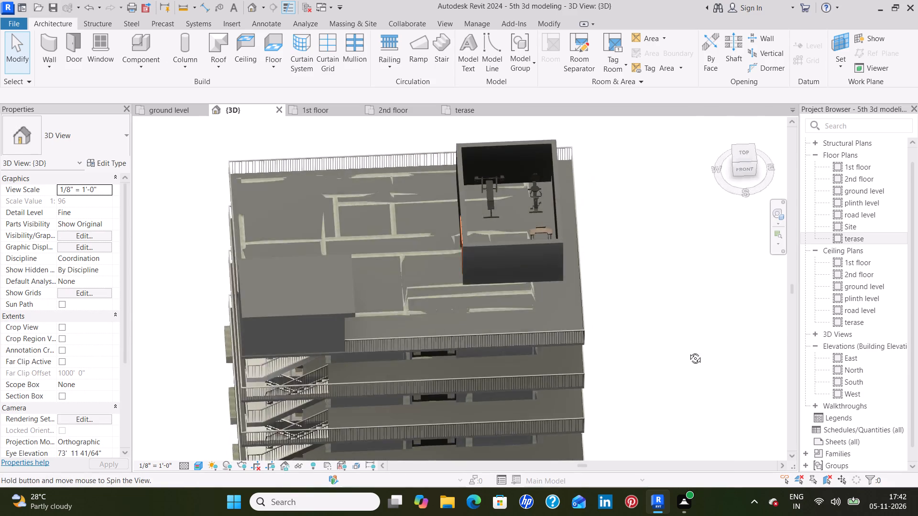
shift+middle_drag(688, 351, 691, 408)
scroll(524, 239, up, 4)
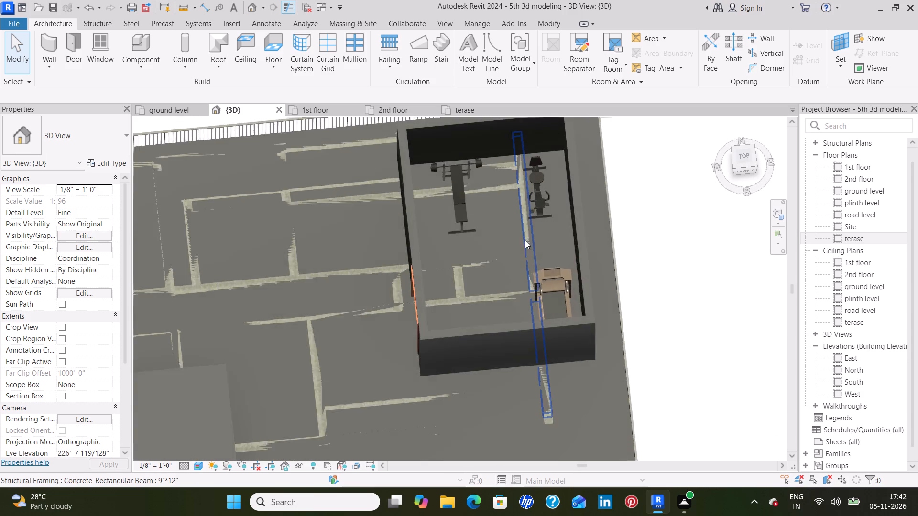
scroll(525, 240, up, 4)
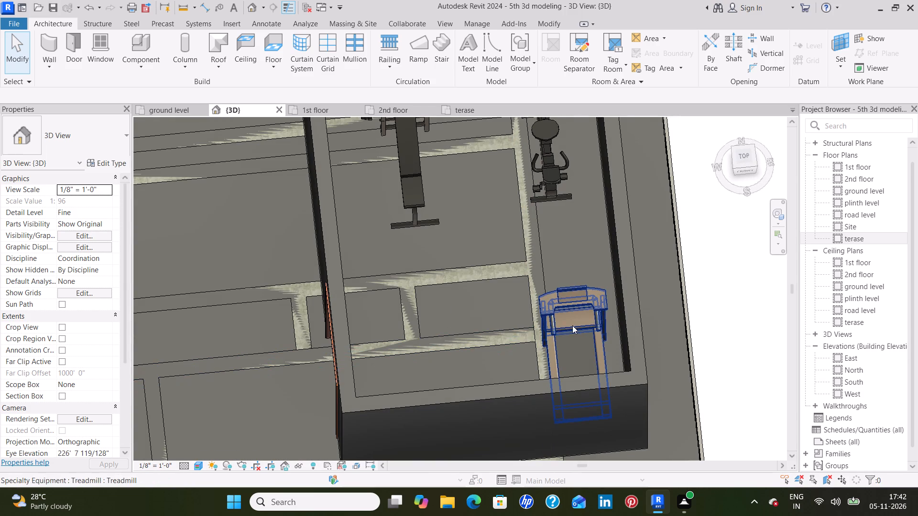
scroll(476, 275, down, 3)
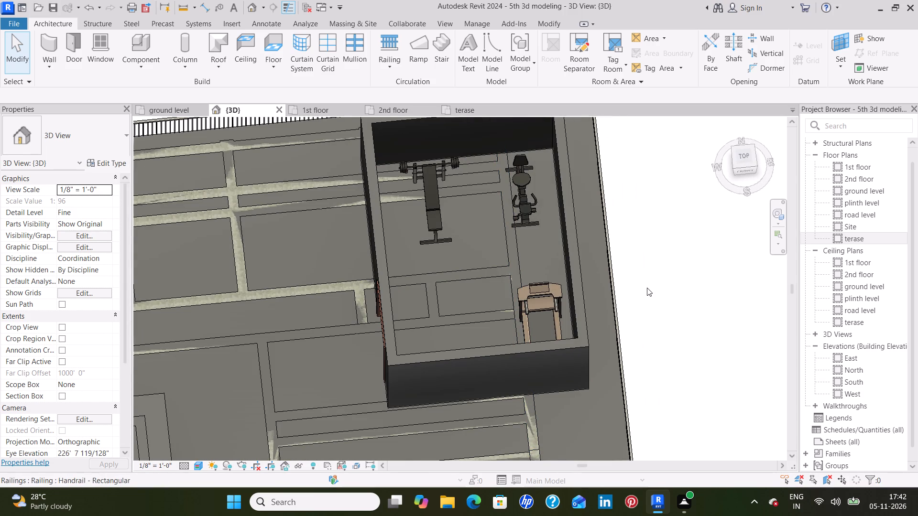
shift+middle_drag(647, 289, 620, 173)
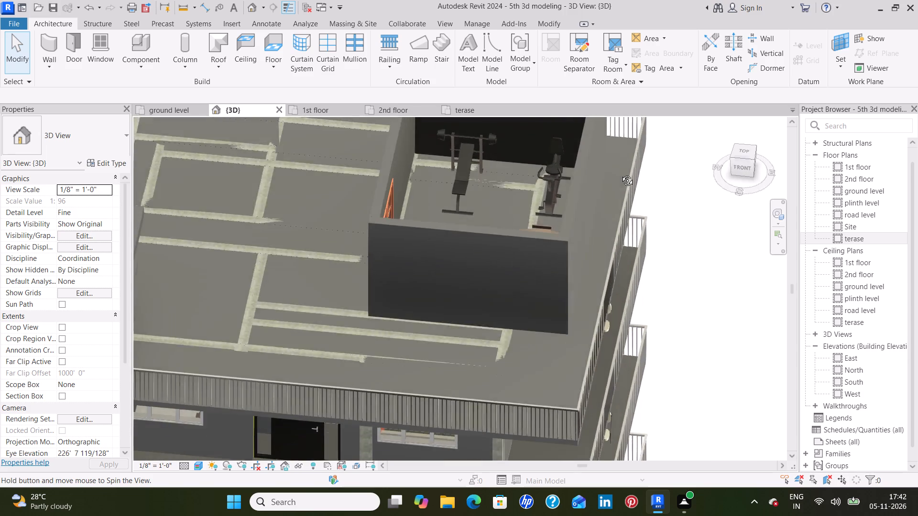
shift+middle_drag(620, 173, 624, 156)
scroll(424, 247, down, 5)
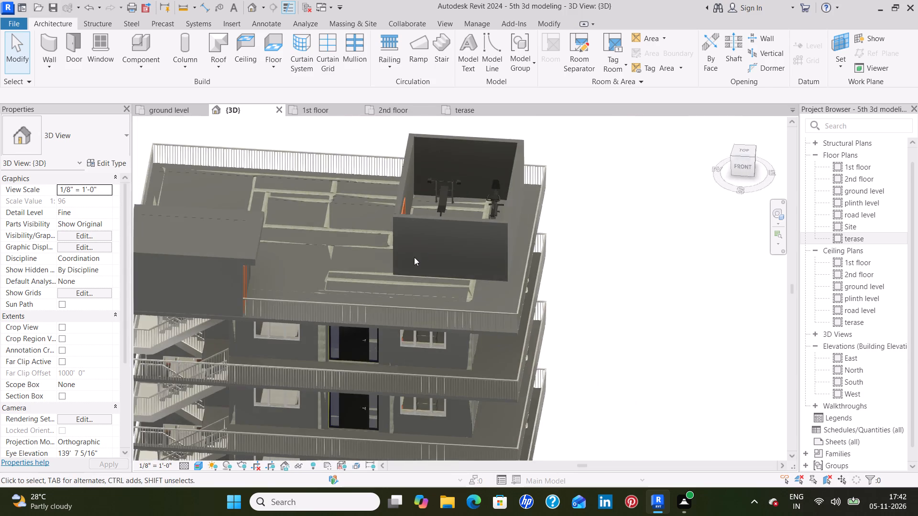
scroll(414, 257, down, 1)
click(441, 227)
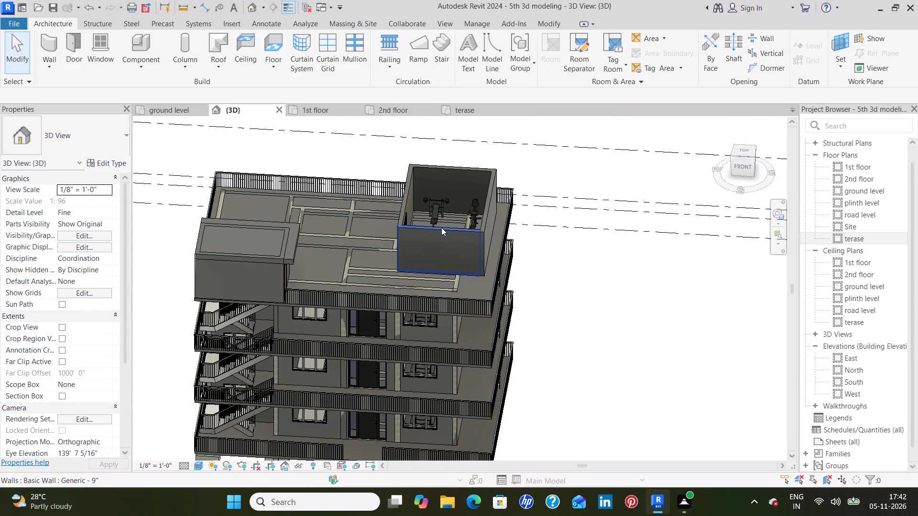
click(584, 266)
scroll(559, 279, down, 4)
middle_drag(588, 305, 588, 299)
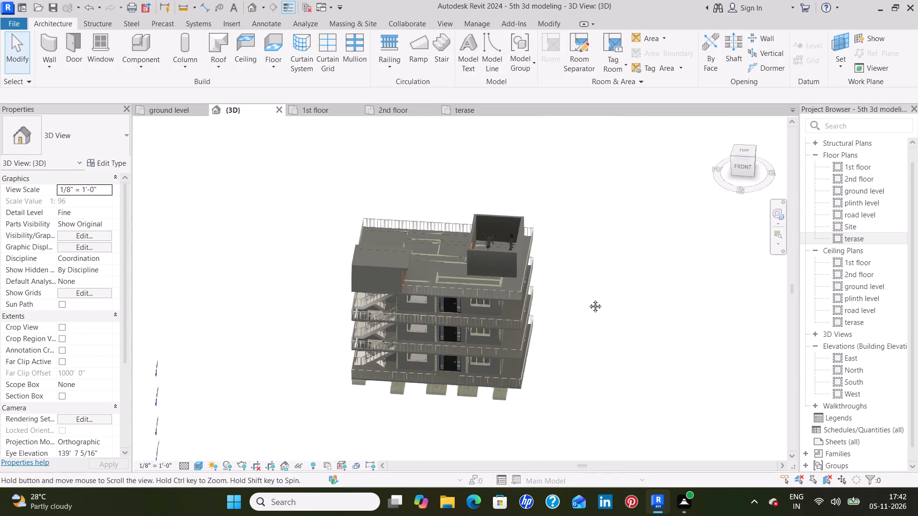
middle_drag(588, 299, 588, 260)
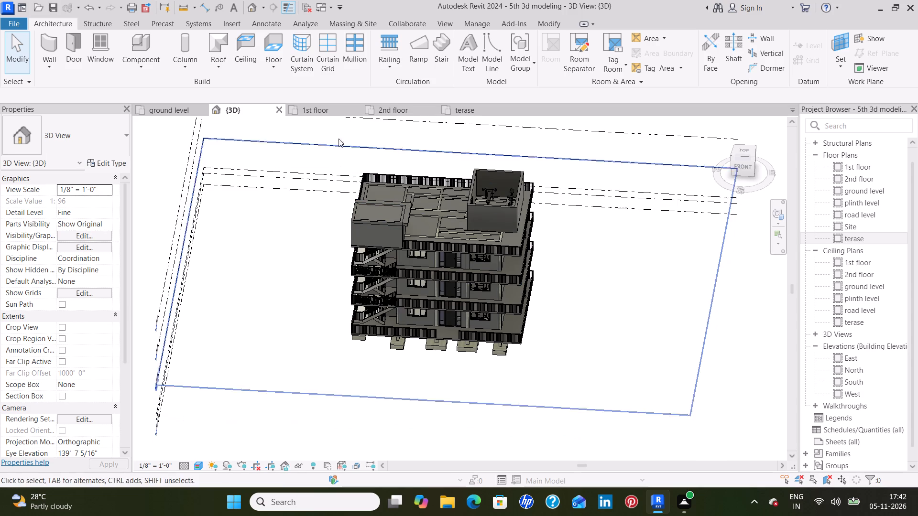
On the terrace plan, create a Generic - 6" floor as the gym room's roof slab, with a rectangular boundary offset 2' beyond the outer walls.
click(457, 107)
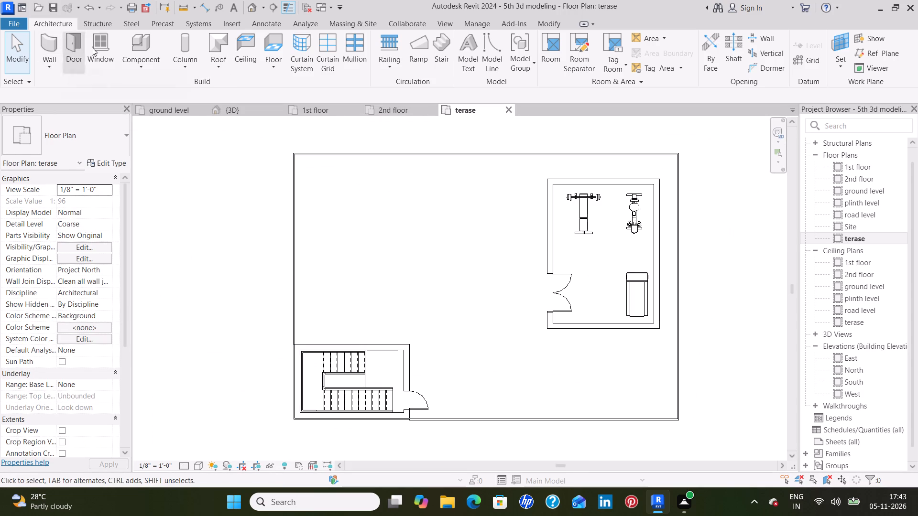
click(274, 46)
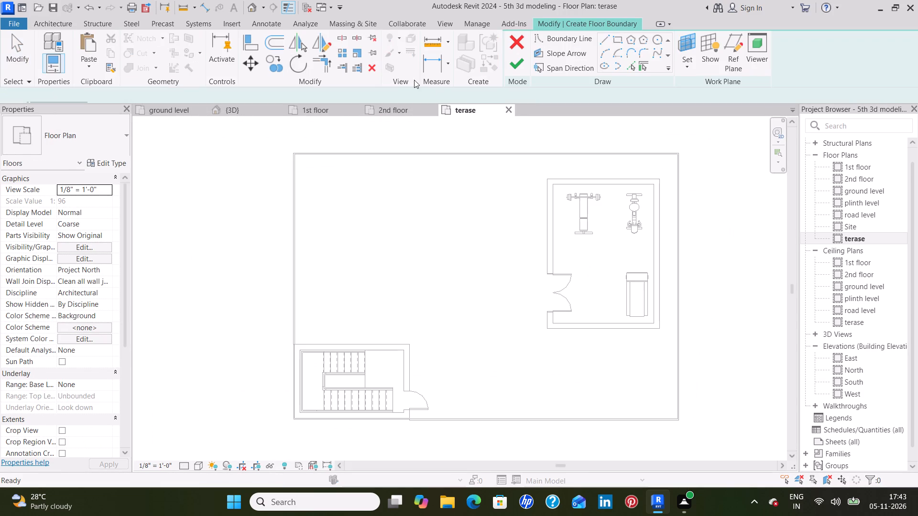
click(614, 44)
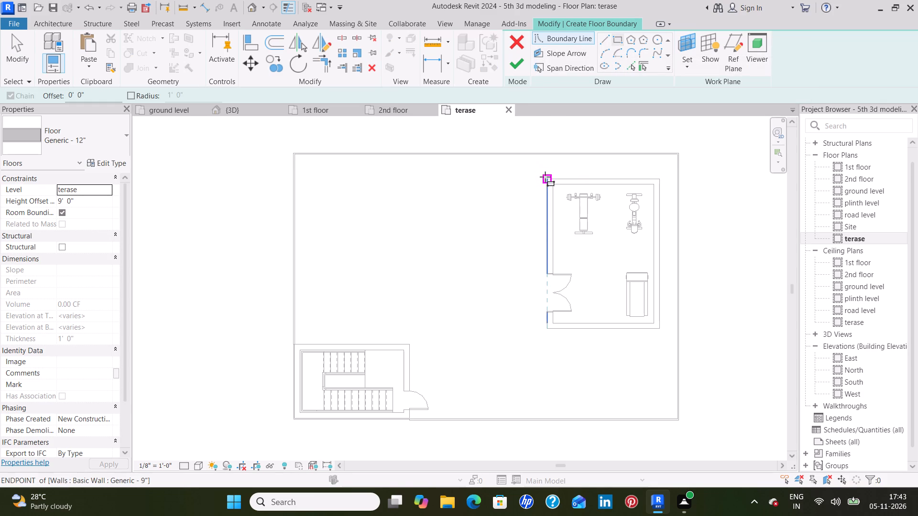
click(95, 97)
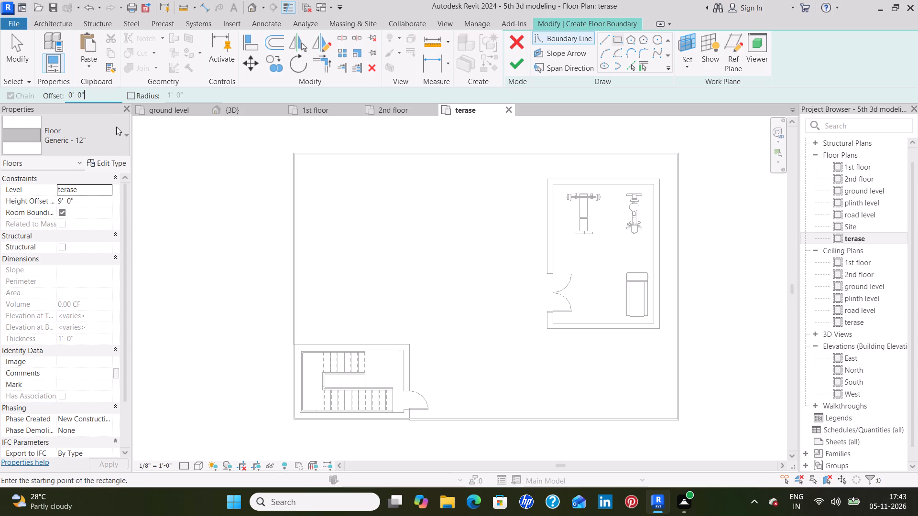
key(BackSpace)
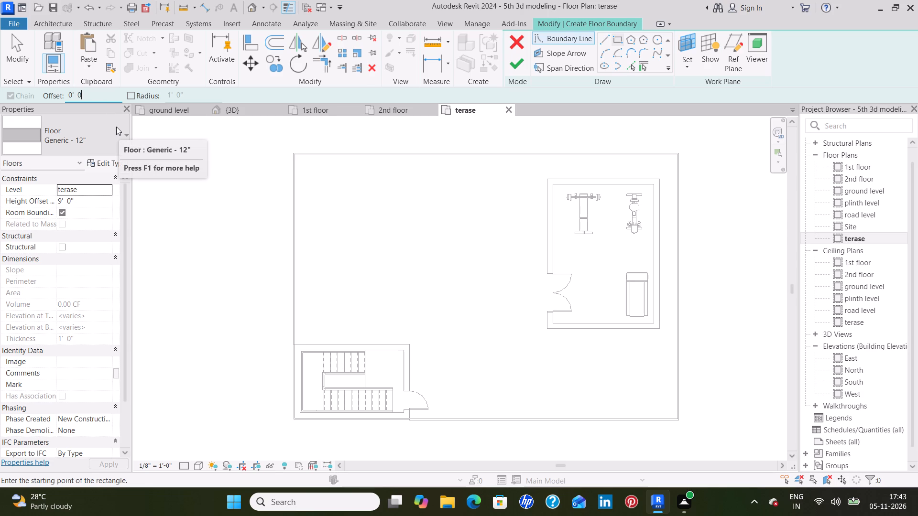
key(BackSpace)
key(BackSpace)
key(BackSpace)
key(BackSpace)
key(BackSpace)
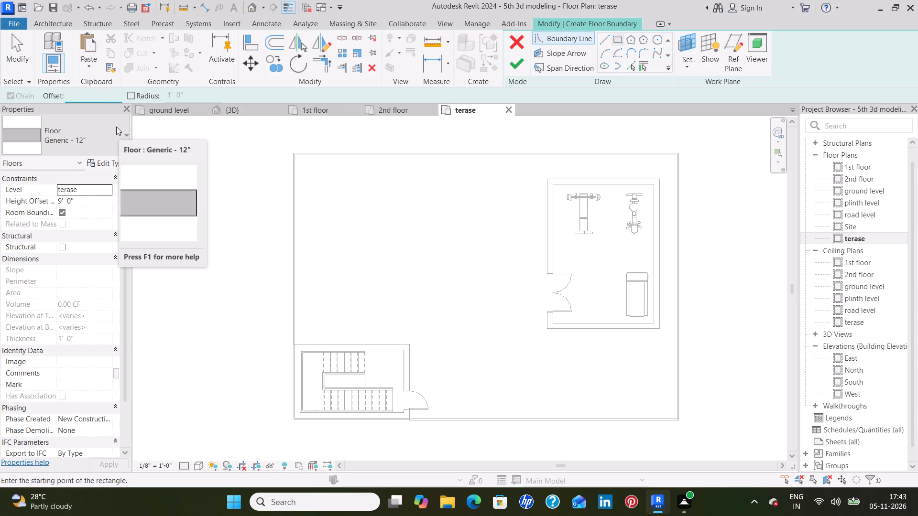
key(2)
key(apostrophe)
key(Return)
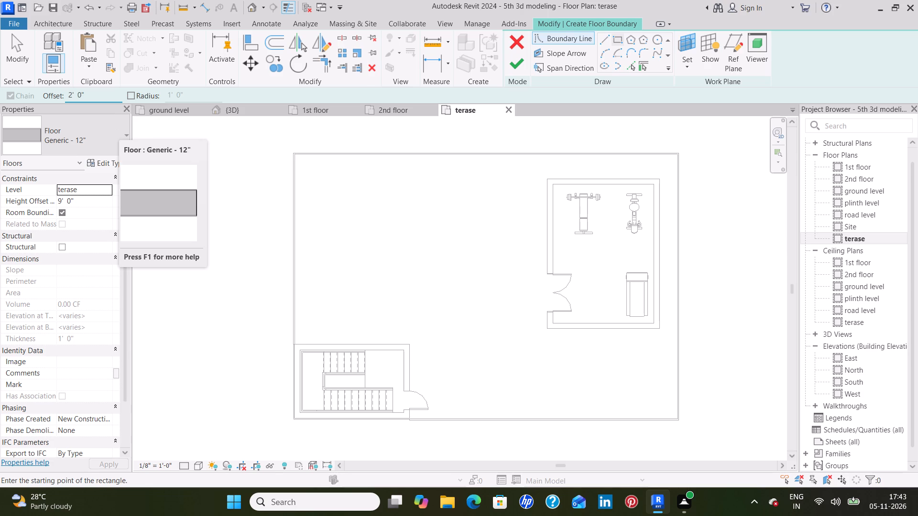
click(116, 135)
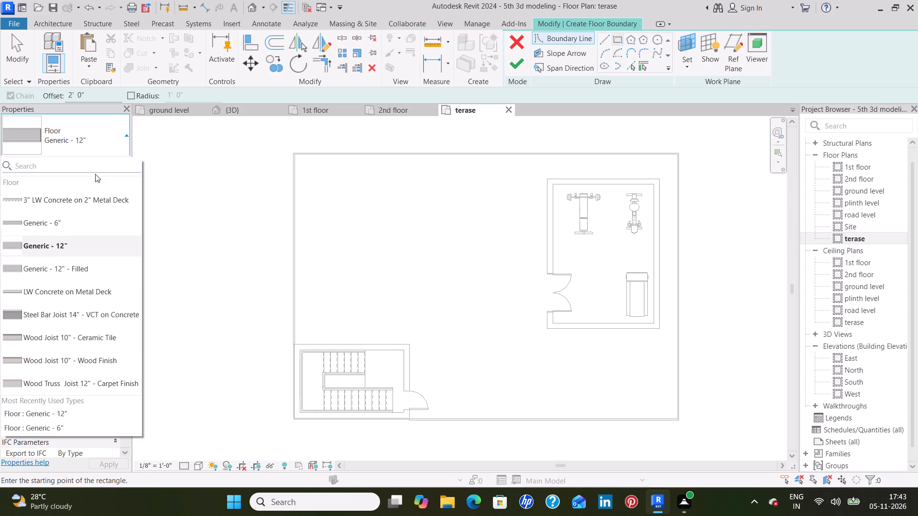
click(86, 226)
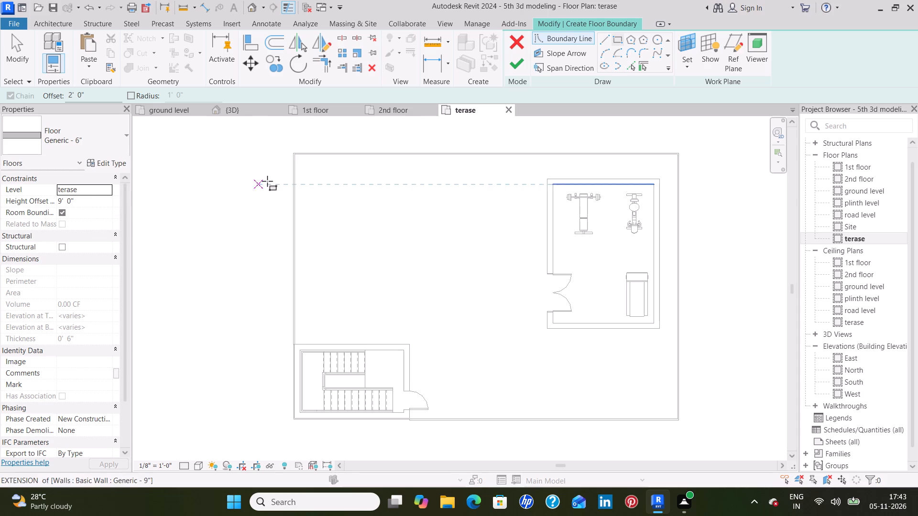
scroll(549, 178, up, 4)
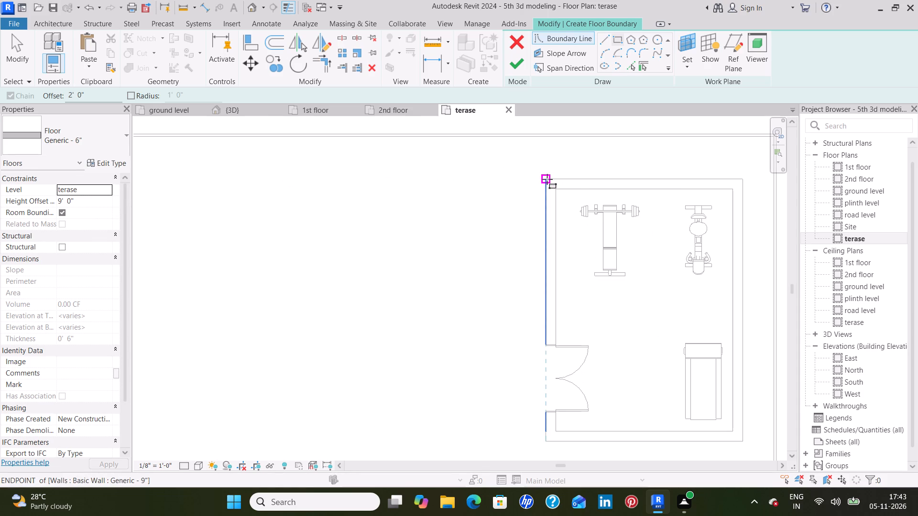
click(547, 177)
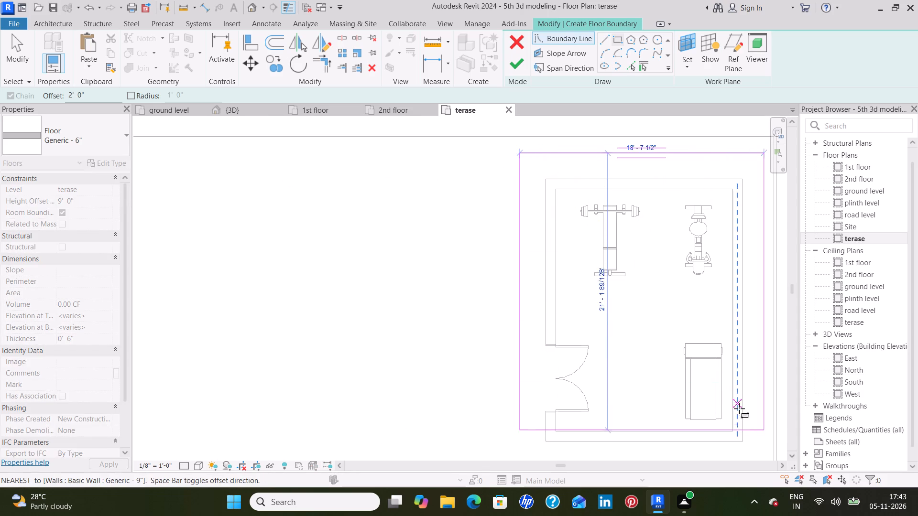
click(743, 439)
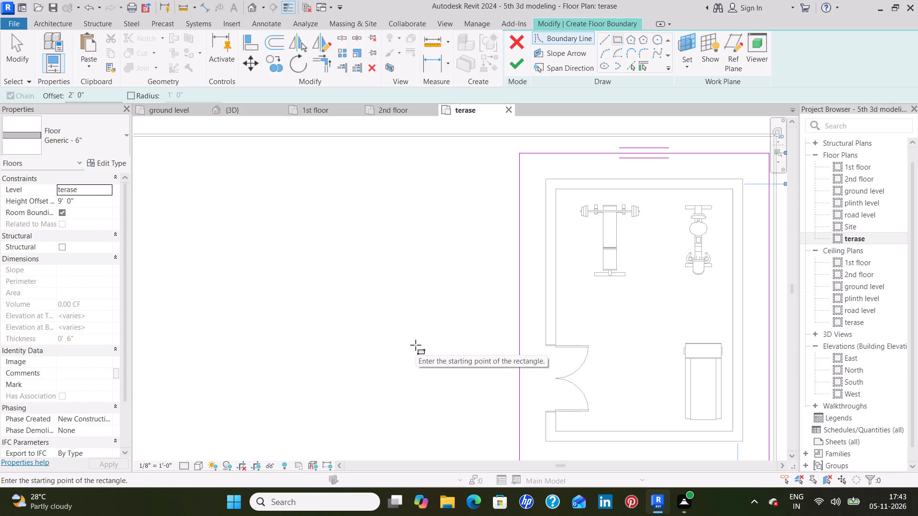
key(Escape)
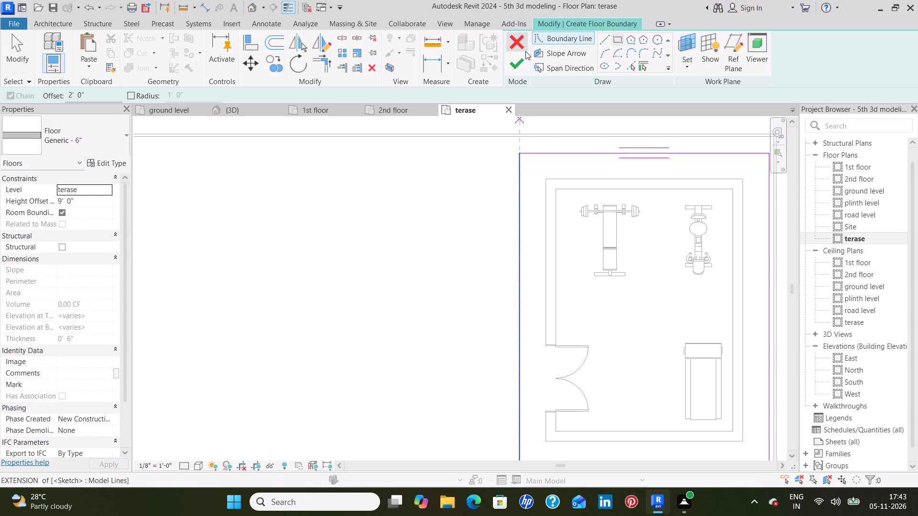
click(520, 63)
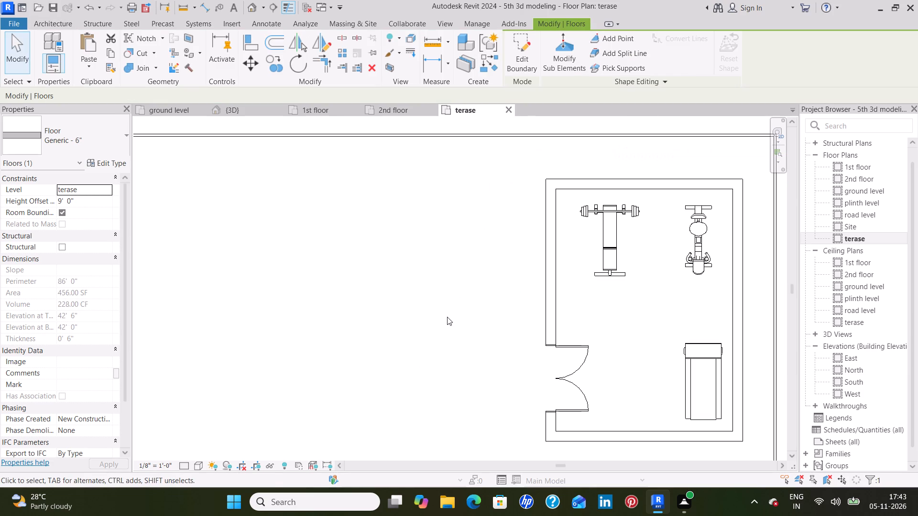
Inspect the gym room's roof slab and double door, and the neighbouring stair room, in the 3D view from several sides.
scroll(447, 317, down, 7)
middle_drag(439, 336, 413, 254)
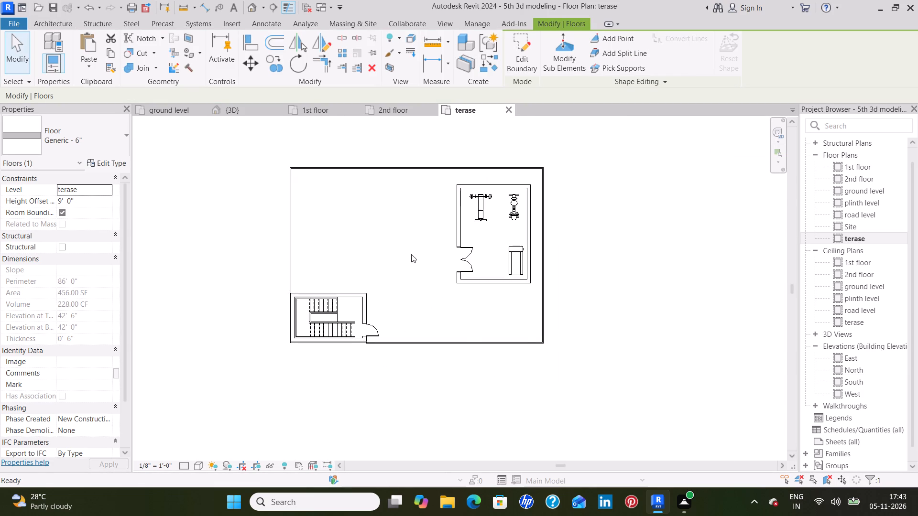
click(225, 116)
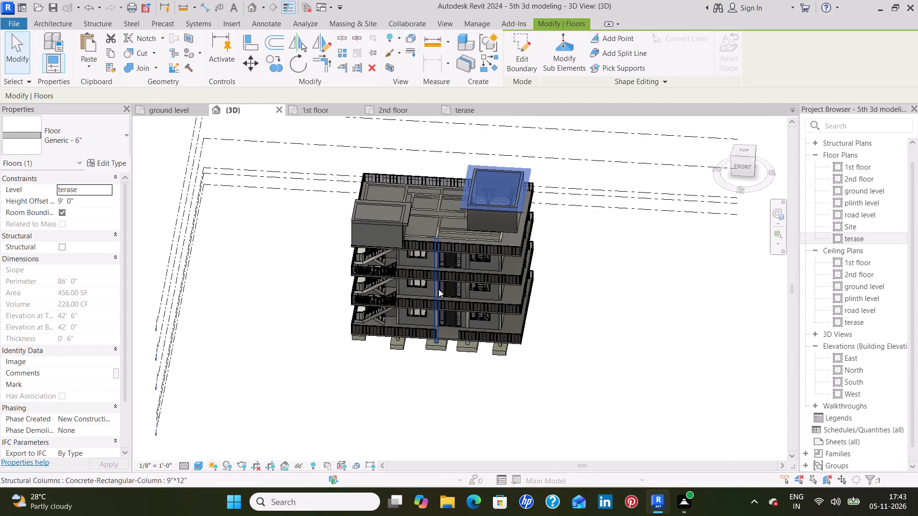
click(562, 244)
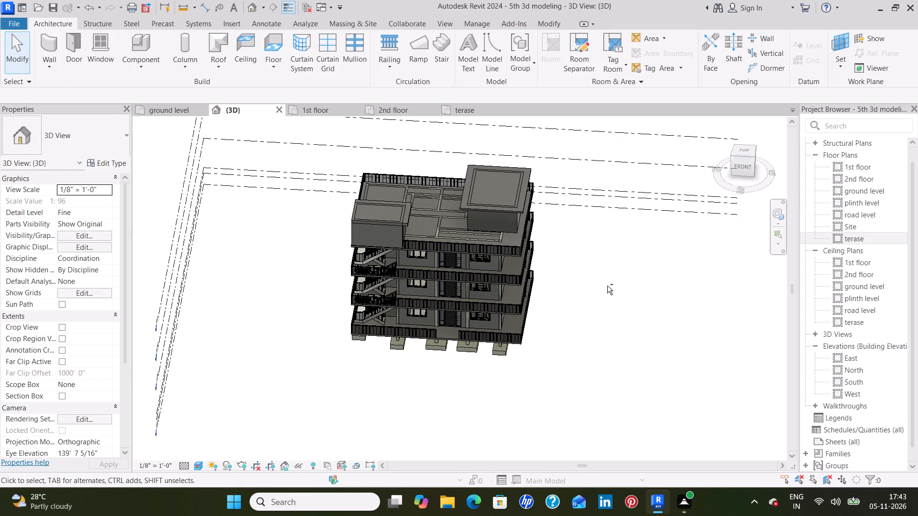
shift+middle_drag(607, 286, 667, 211)
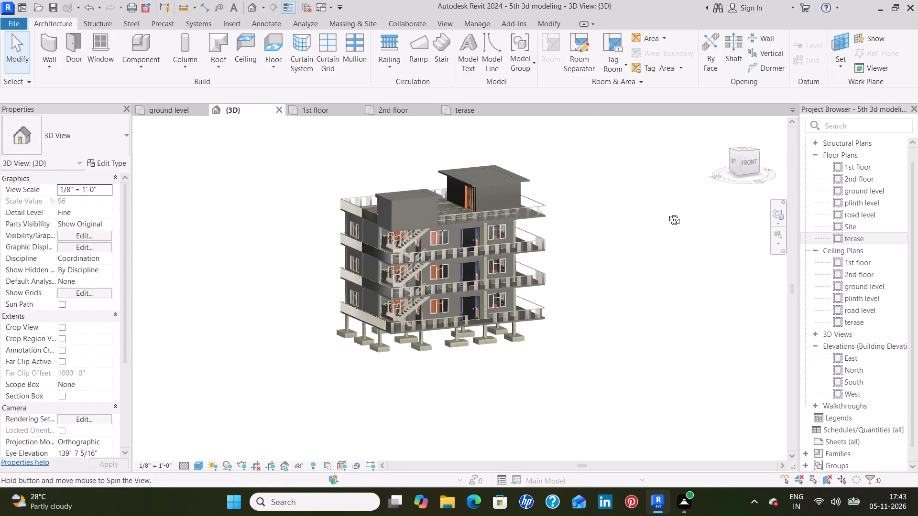
middle_drag(288, 323, 386, 368)
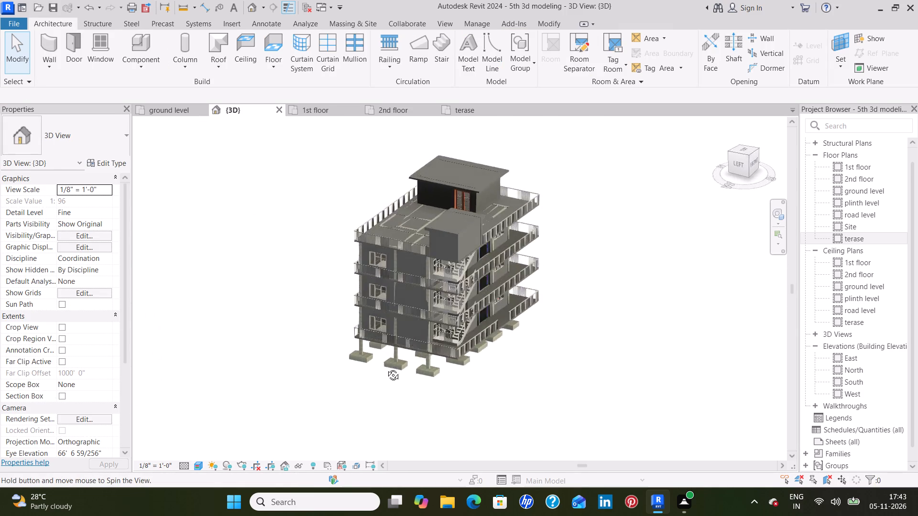
middle_drag(386, 368, 410, 314)
scroll(438, 206, up, 2)
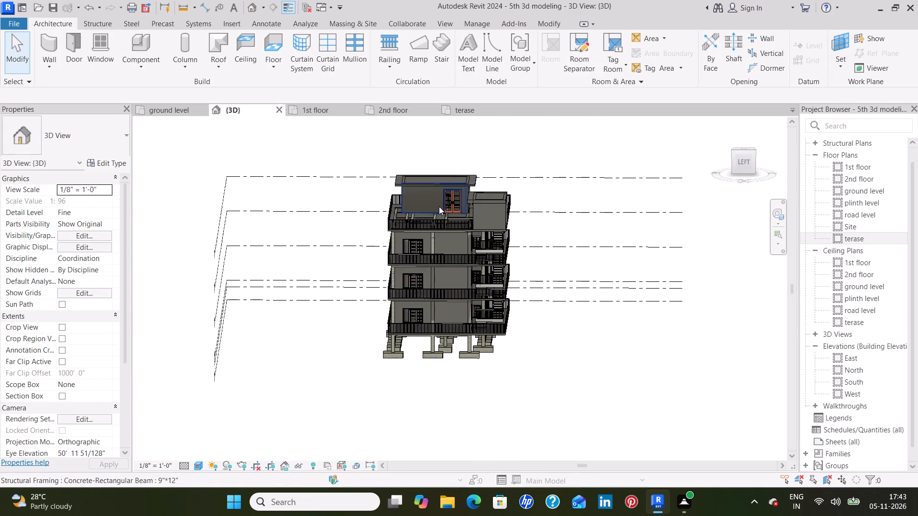
scroll(439, 206, up, 17)
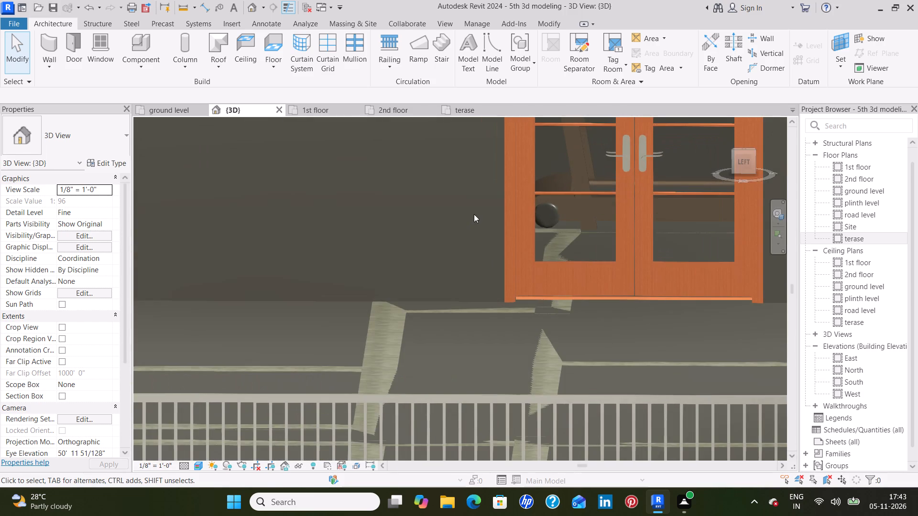
middle_drag(469, 218, 379, 370)
scroll(479, 295, down, 3)
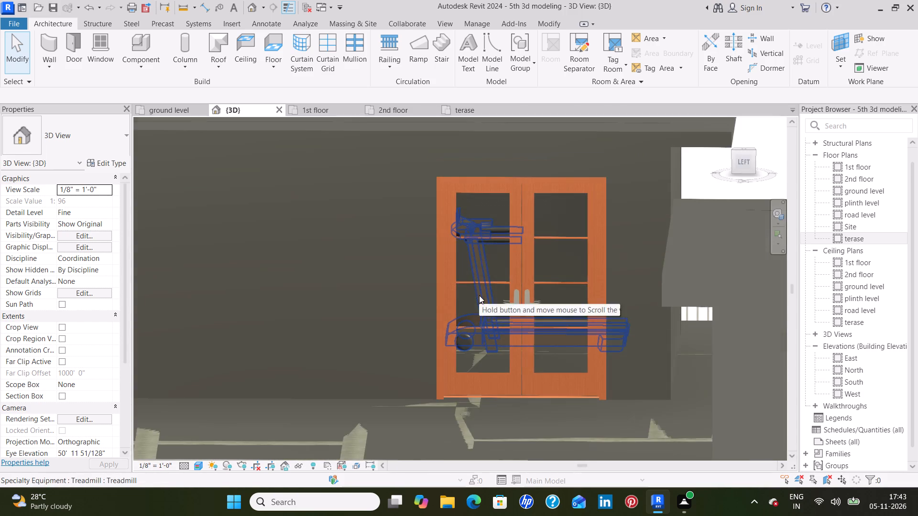
scroll(474, 301, down, 1)
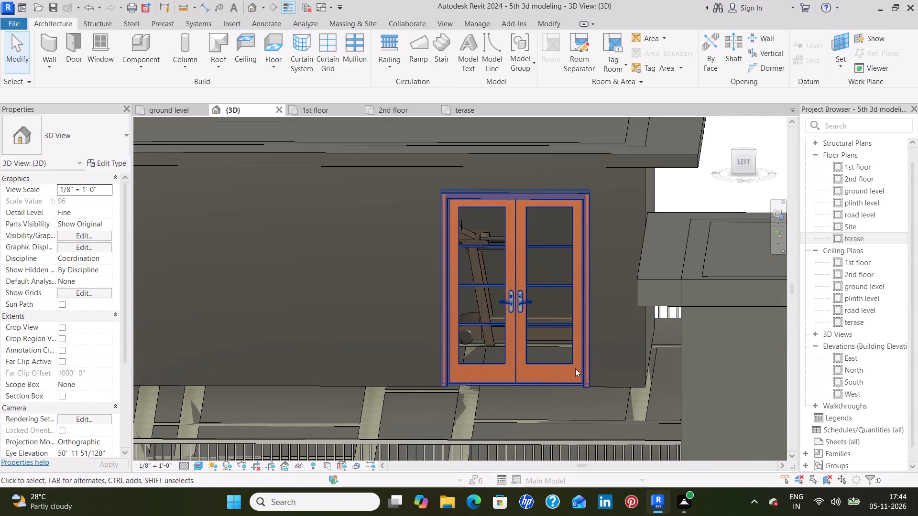
shift+middle_drag(597, 398, 525, 414)
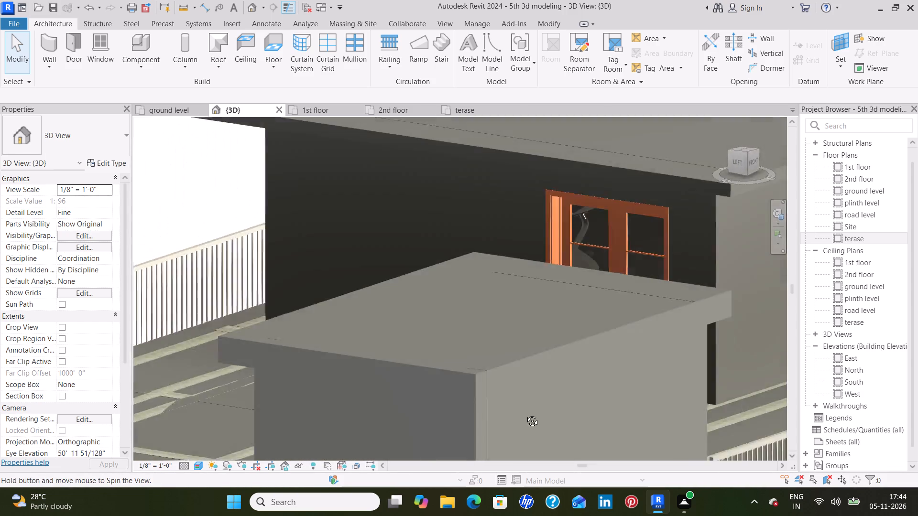
shift+middle_drag(525, 414, 283, 352)
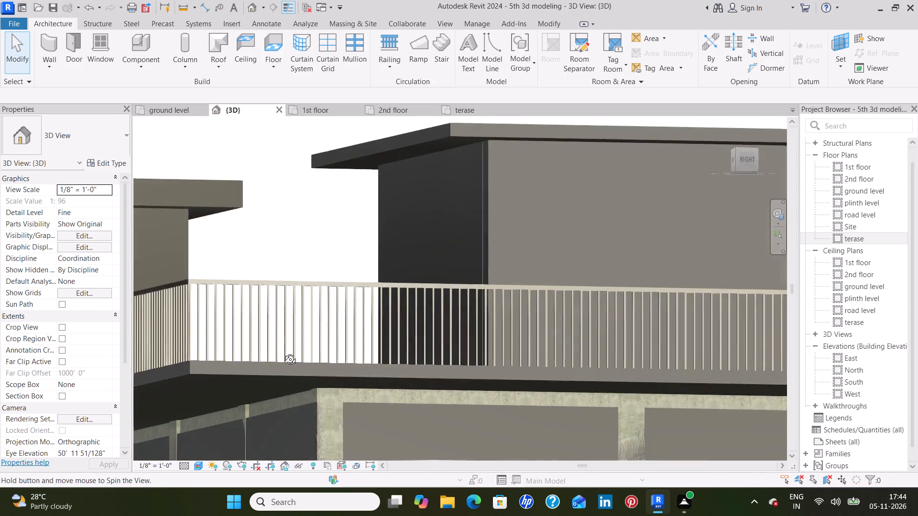
shift+middle_drag(283, 352, 273, 392)
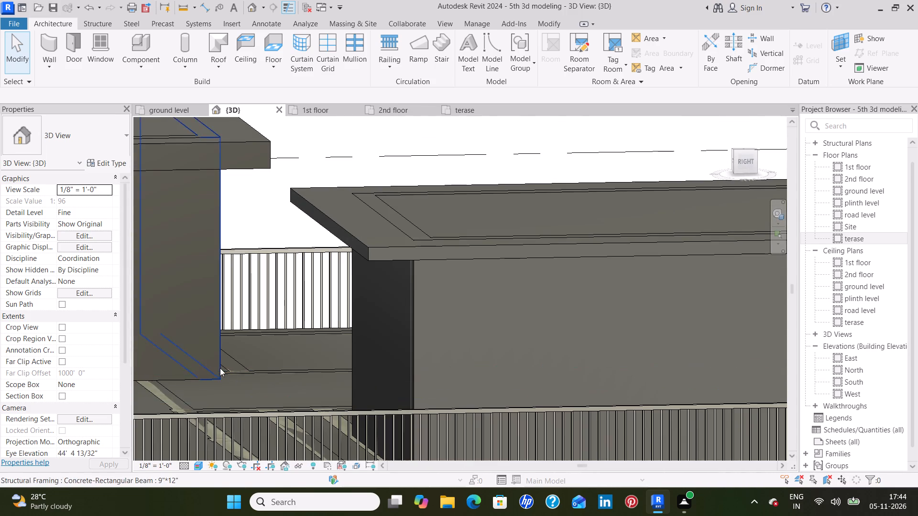
middle_drag(220, 368, 396, 375)
scroll(238, 317, up, 4)
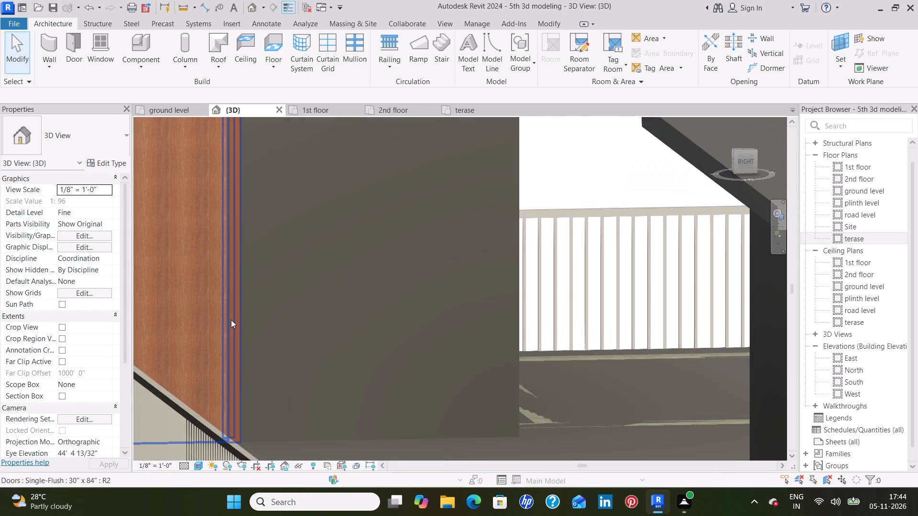
middle_drag(231, 320, 356, 323)
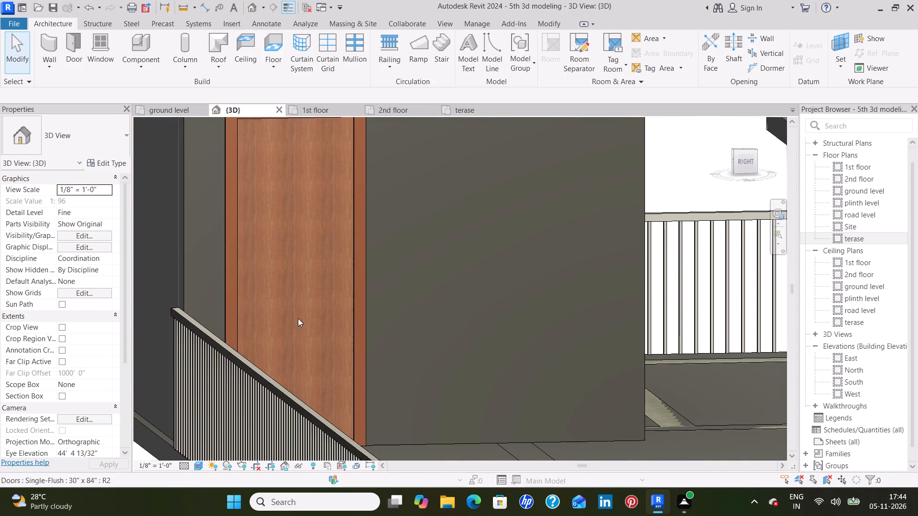
scroll(454, 361, down, 10)
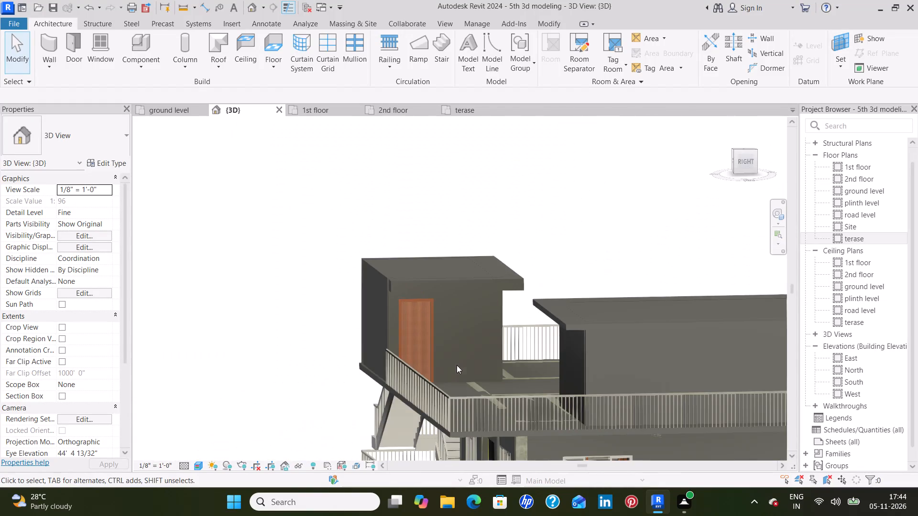
scroll(457, 365, down, 3)
shift+middle_drag(609, 421, 674, 391)
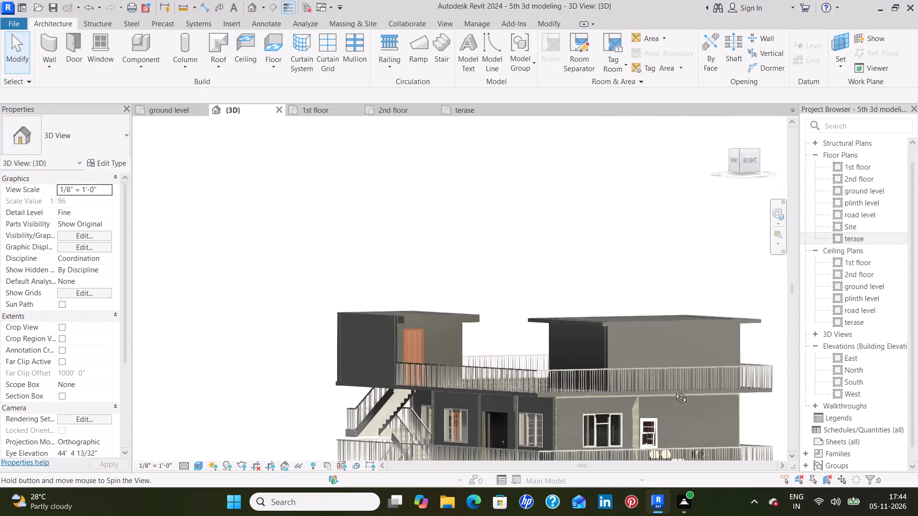
Examine the whole building in the 3D view from the front, including the terrace rooms, balconies and outside stairs.
shift+middle_drag(674, 391, 765, 435)
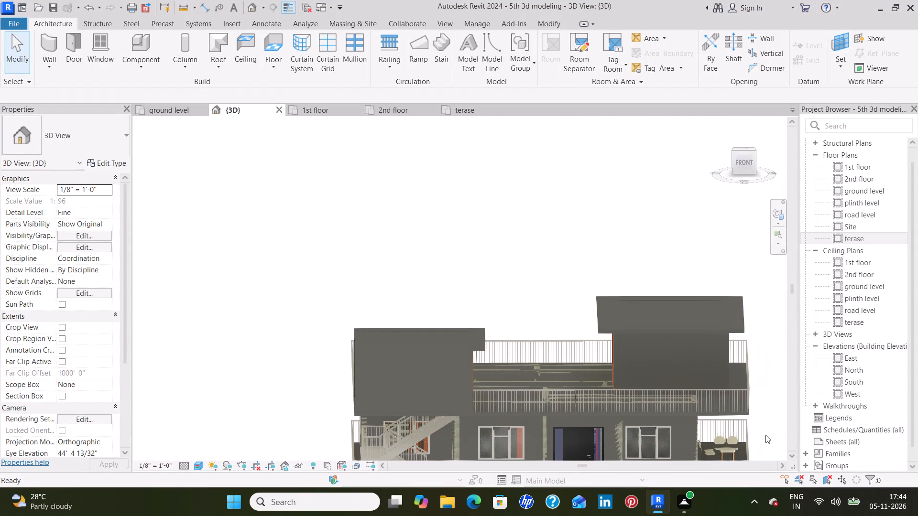
scroll(757, 432, down, 4)
shift+middle_drag(660, 443, 665, 344)
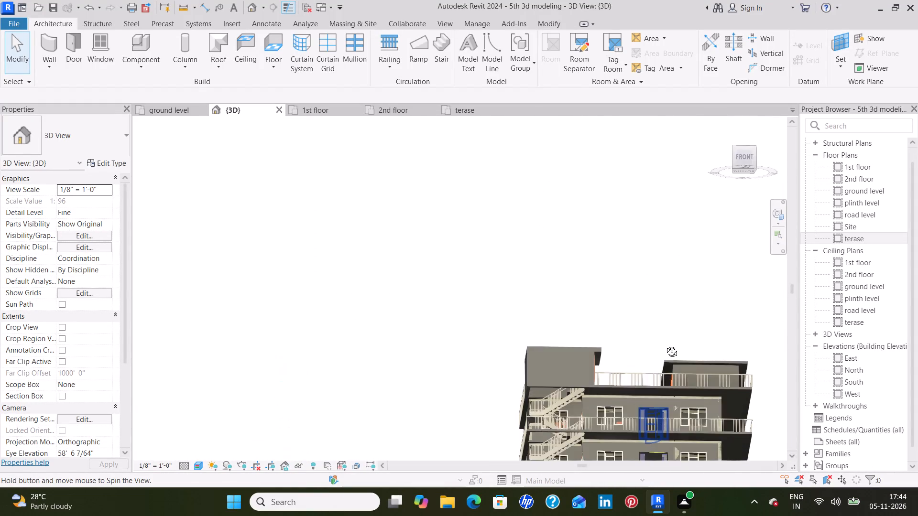
shift+middle_drag(665, 344, 668, 466)
scroll(665, 457, up, 1)
middle_drag(635, 406, 579, 247)
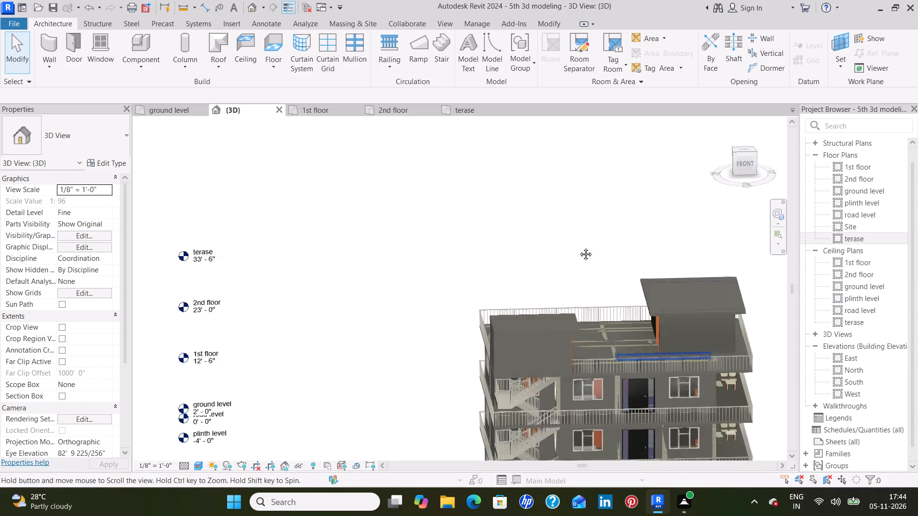
middle_drag(579, 247, 558, 201)
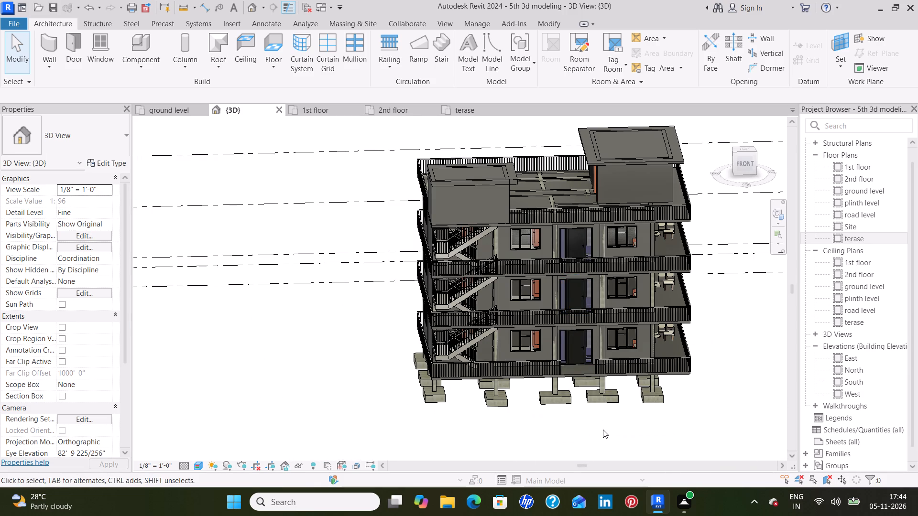
shift+middle_drag(603, 430, 590, 393)
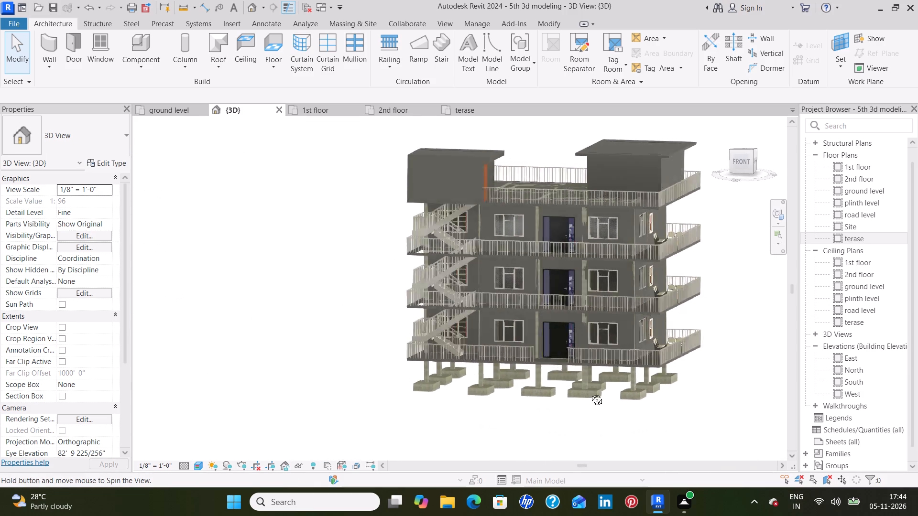
shift+middle_drag(590, 393, 599, 362)
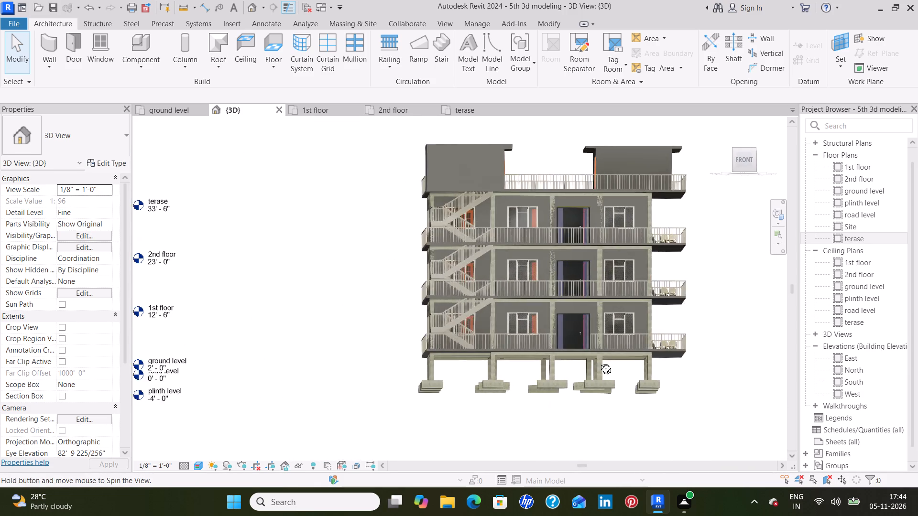
shift+middle_drag(599, 362, 579, 359)
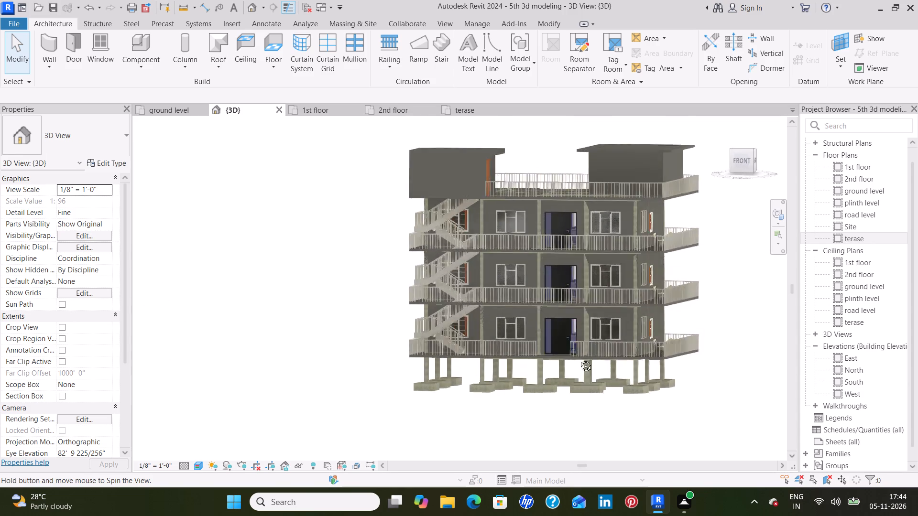
Examine the underside of the building in the 3D view, looking over the footings, plinth beams and floor slabs.
shift+middle_drag(579, 359, 572, 217)
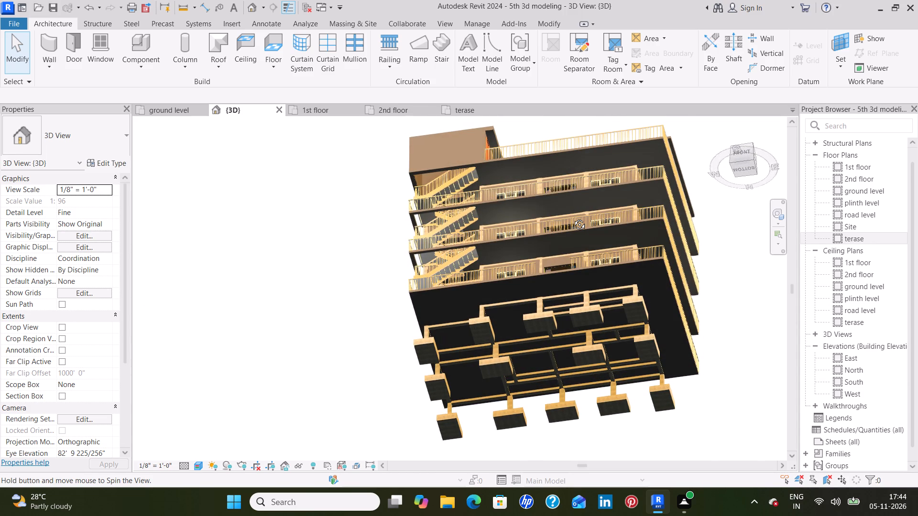
shift+middle_drag(572, 217, 573, 65)
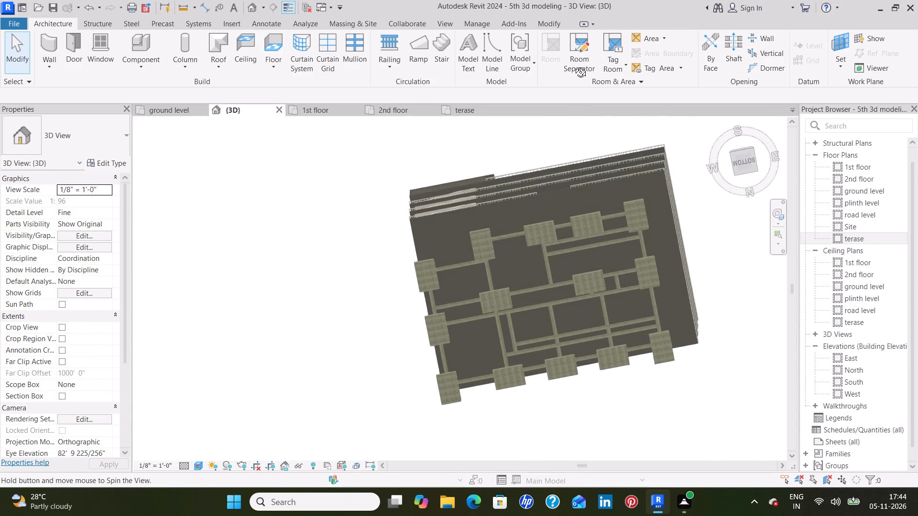
shift+middle_drag(573, 65, 574, 66)
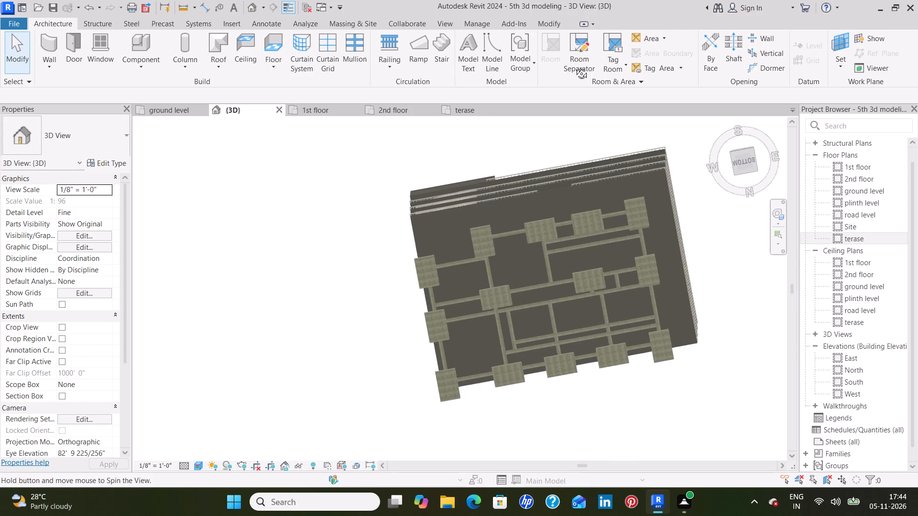
shift+middle_drag(574, 66, 577, 72)
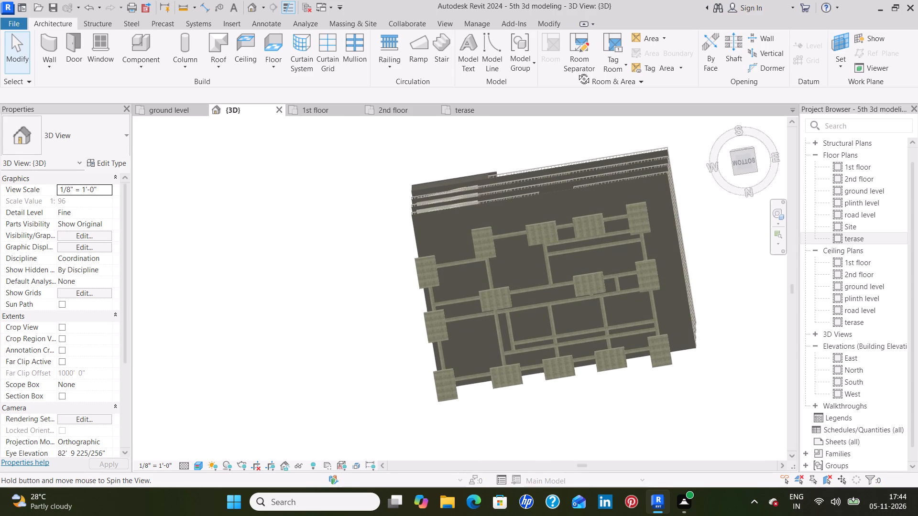
shift+middle_drag(577, 72, 578, 66)
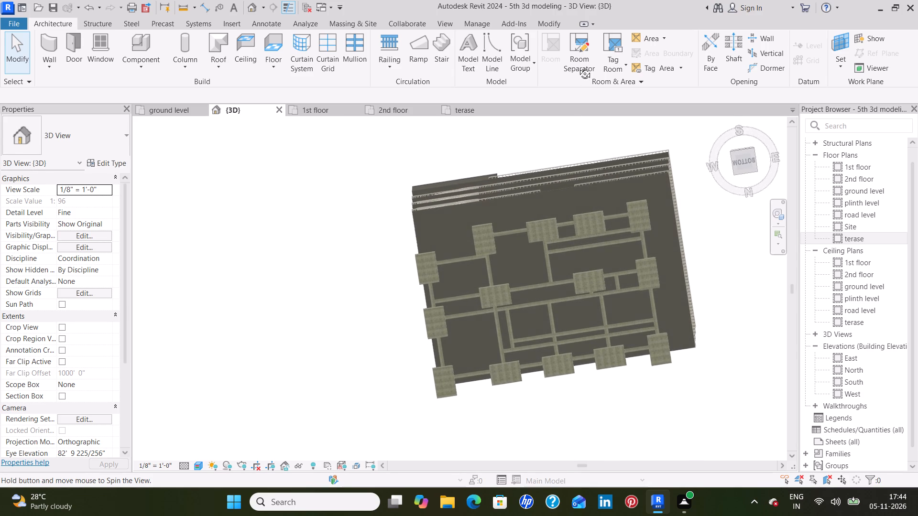
shift+middle_drag(578, 66, 582, 111)
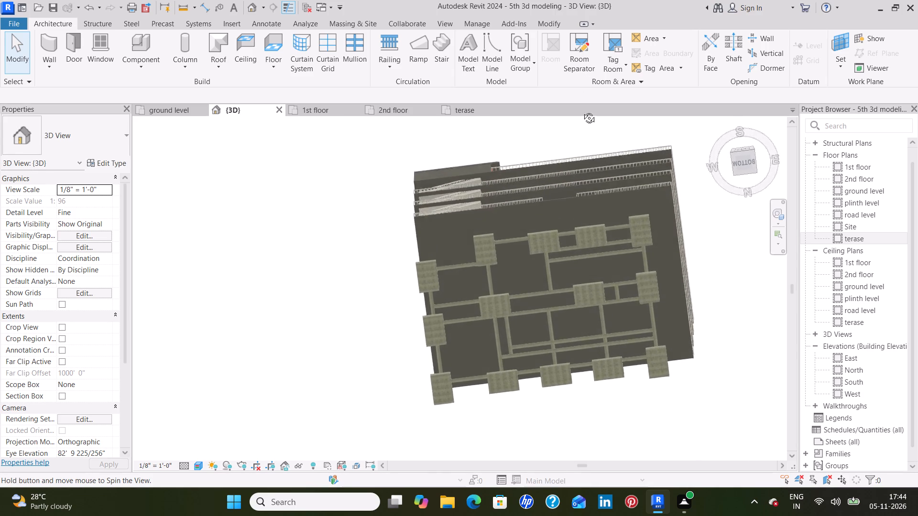
shift+middle_drag(582, 111, 566, 128)
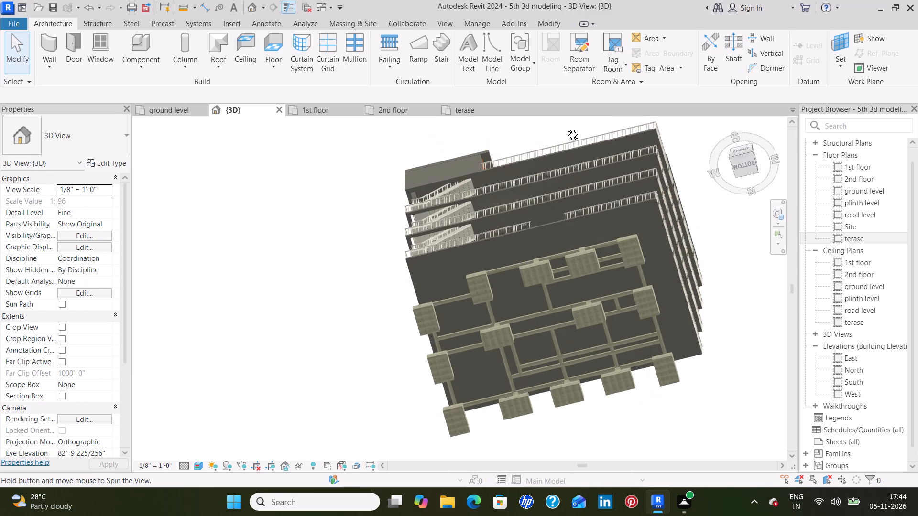
shift+middle_drag(566, 128, 566, 126)
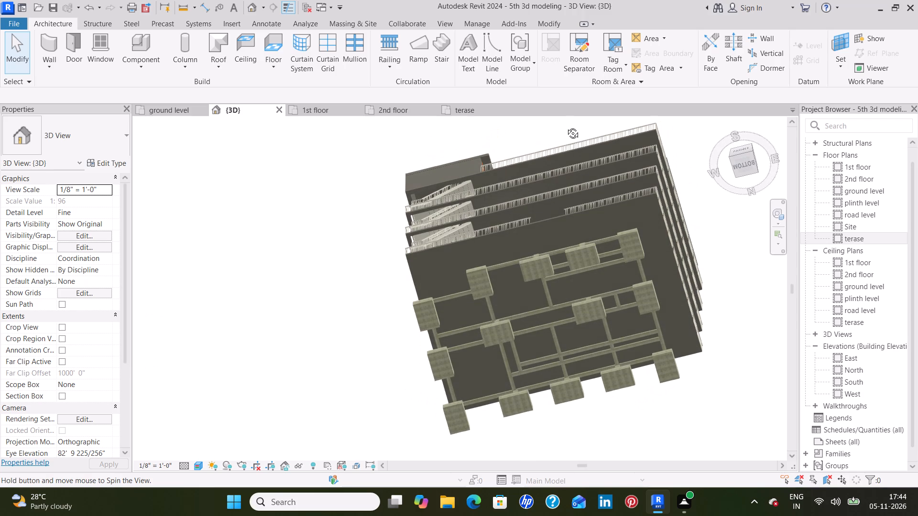
shift+middle_drag(566, 126, 597, 286)
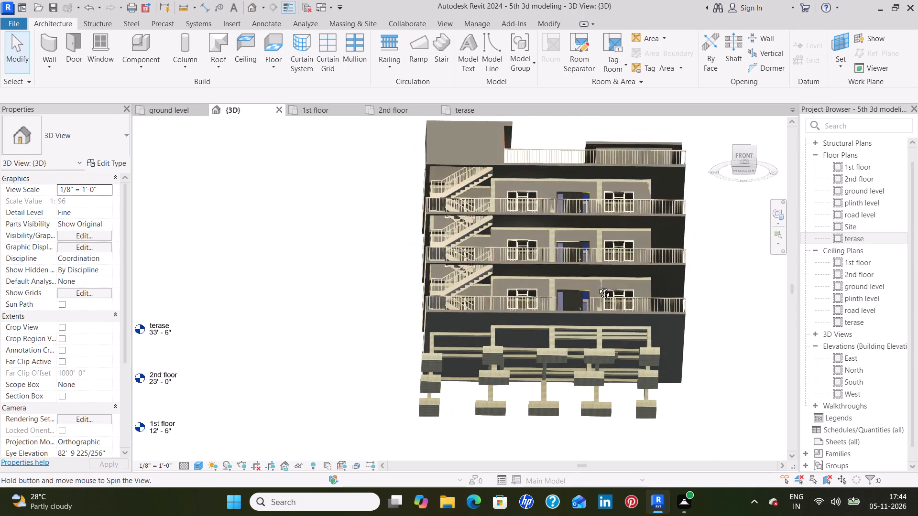
shift+middle_drag(597, 286, 579, 258)
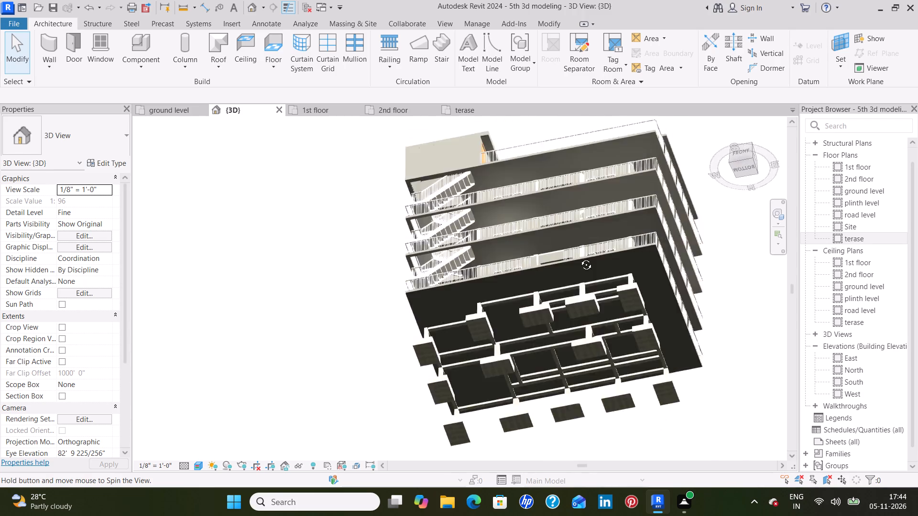
Examine the building in the 3D view from above its front and right sides, including both terrace rooms and their roofs.
shift+middle_drag(579, 258, 575, 429)
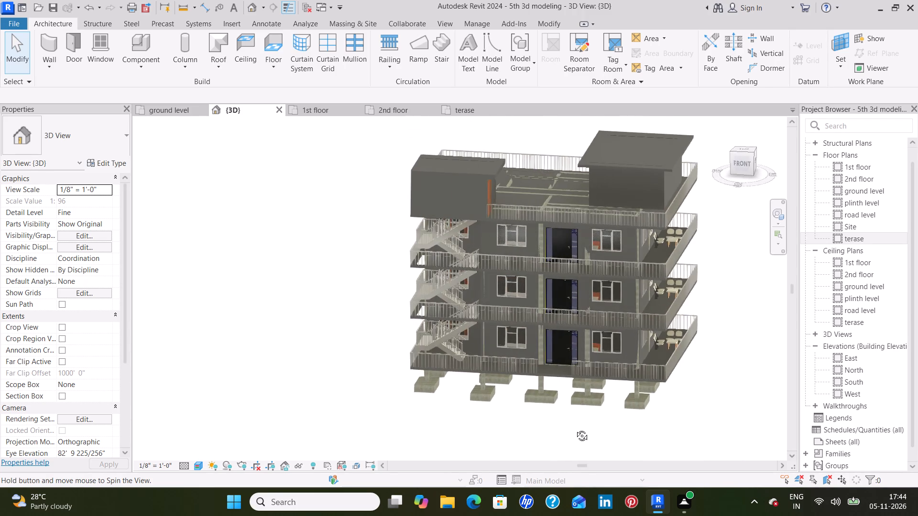
shift+middle_drag(575, 429, 562, 440)
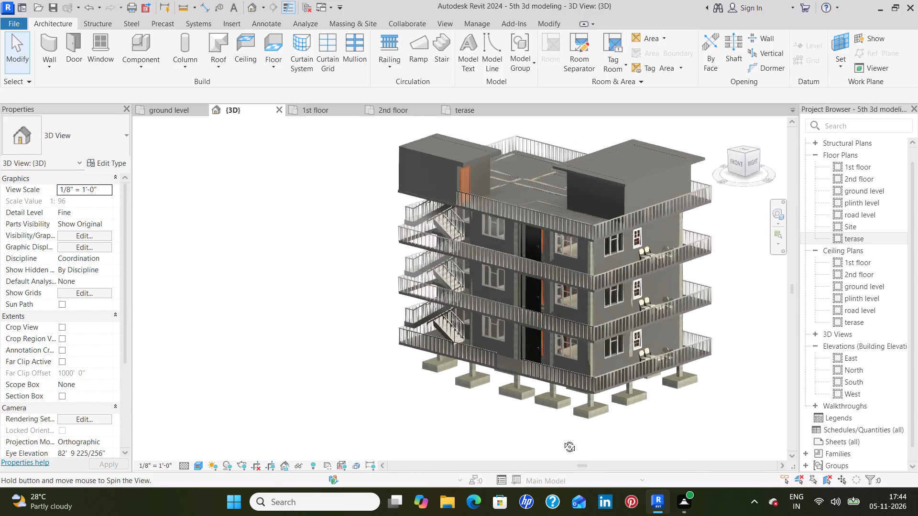
shift+middle_drag(562, 440, 610, 437)
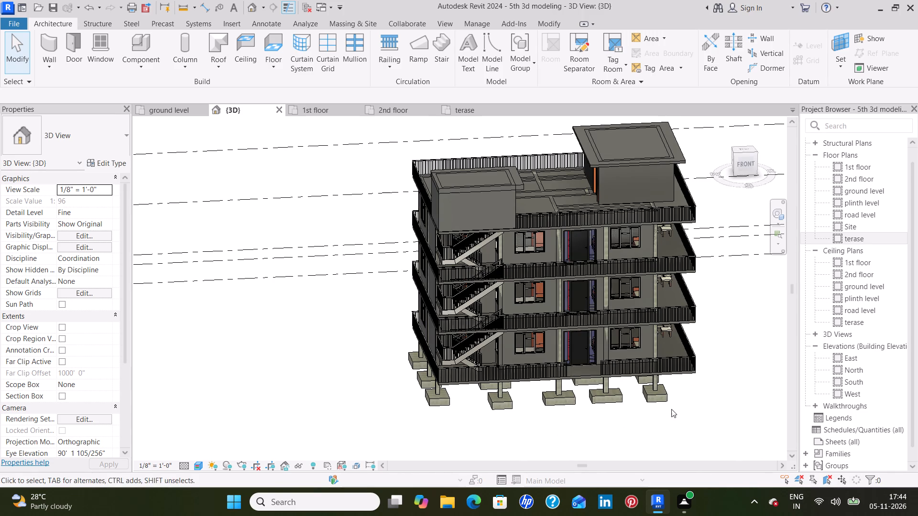
shift+middle_drag(673, 408, 580, 434)
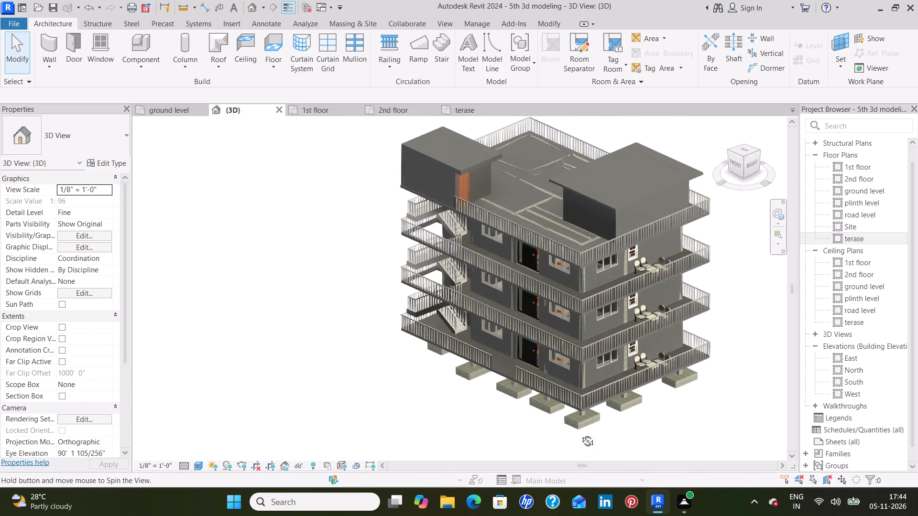
shift+middle_drag(580, 434, 512, 412)
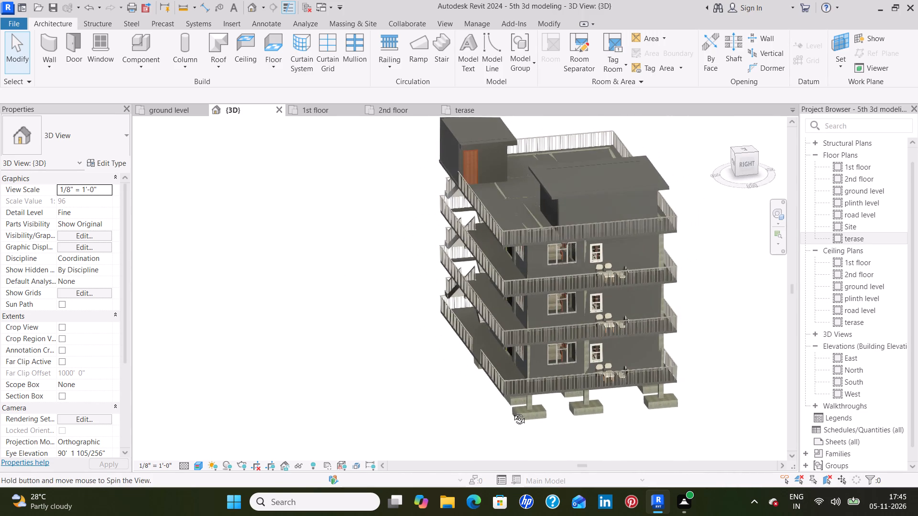
shift+middle_drag(512, 412, 661, 417)
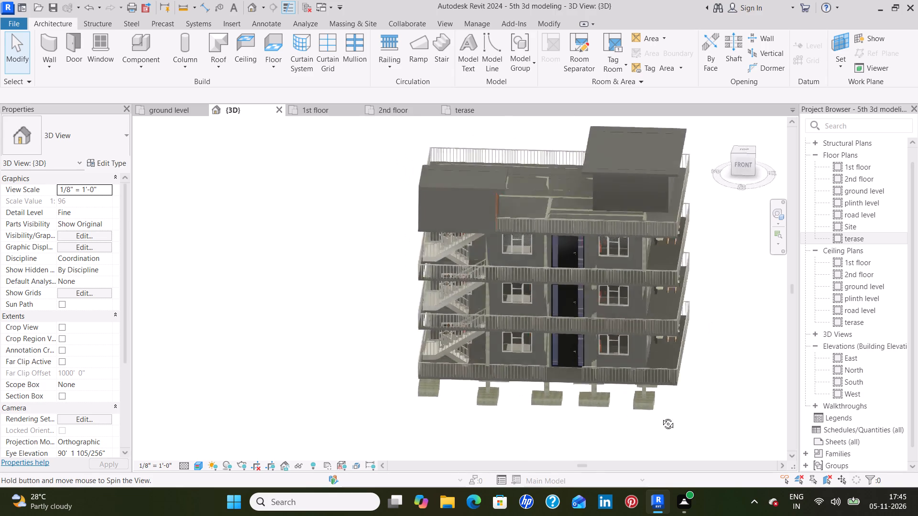
shift+middle_drag(661, 417, 639, 398)
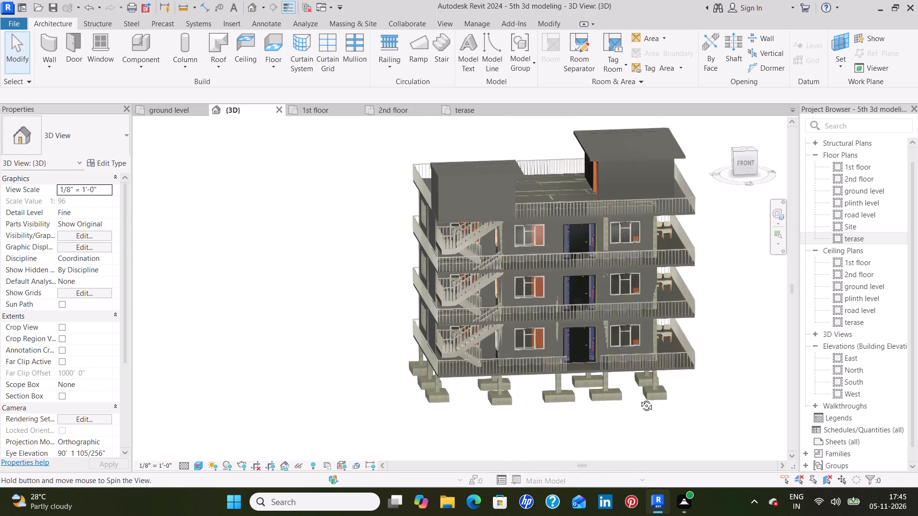
Examine the building's back, left and front sides in the 3D view, with a closer look at the ground-level railing, stairs and footings.
shift+middle_drag(639, 398, 354, 377)
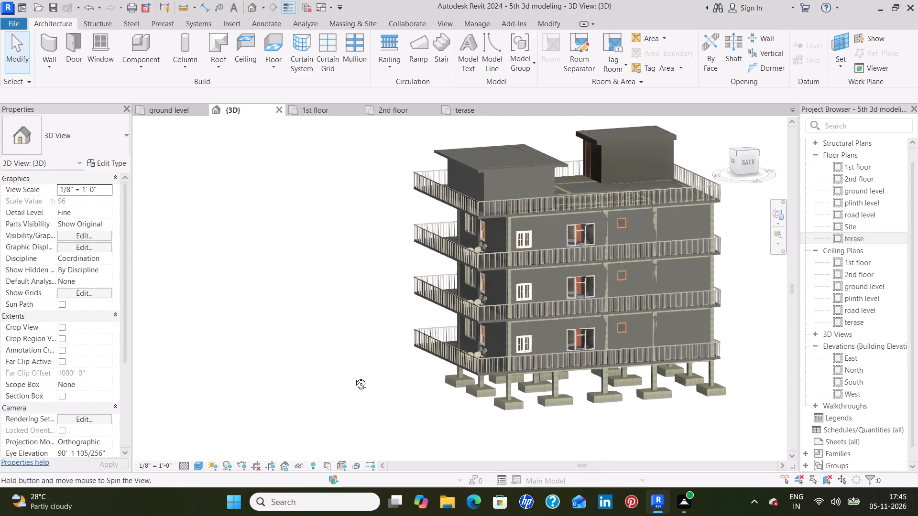
shift+middle_drag(354, 377, 296, 292)
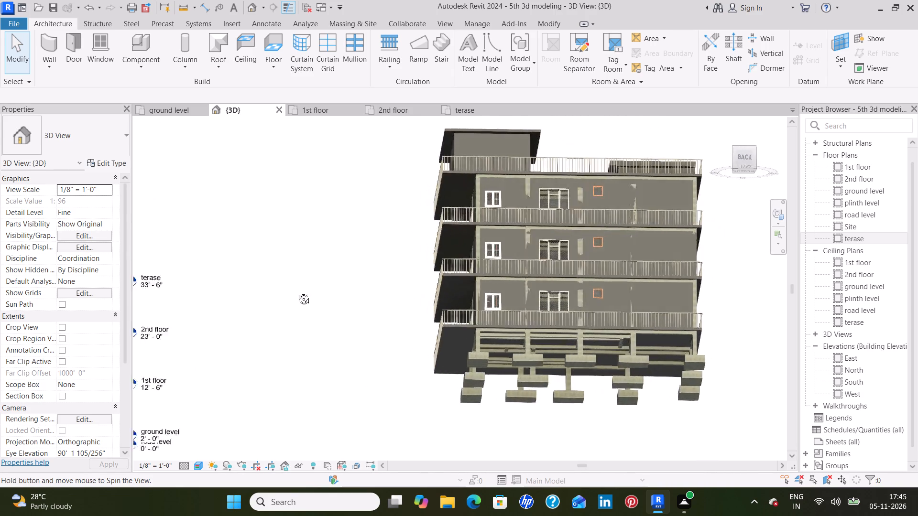
shift+middle_drag(296, 292, 231, 356)
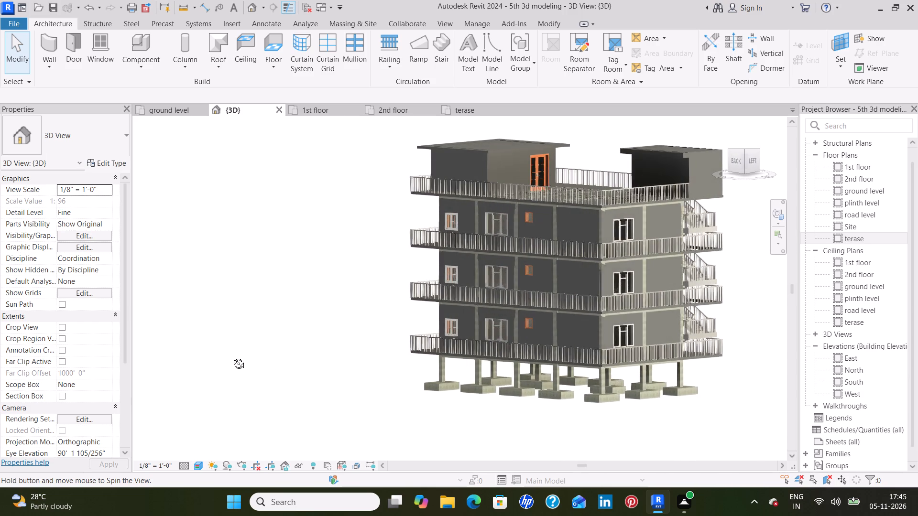
shift+middle_drag(231, 356, 219, 354)
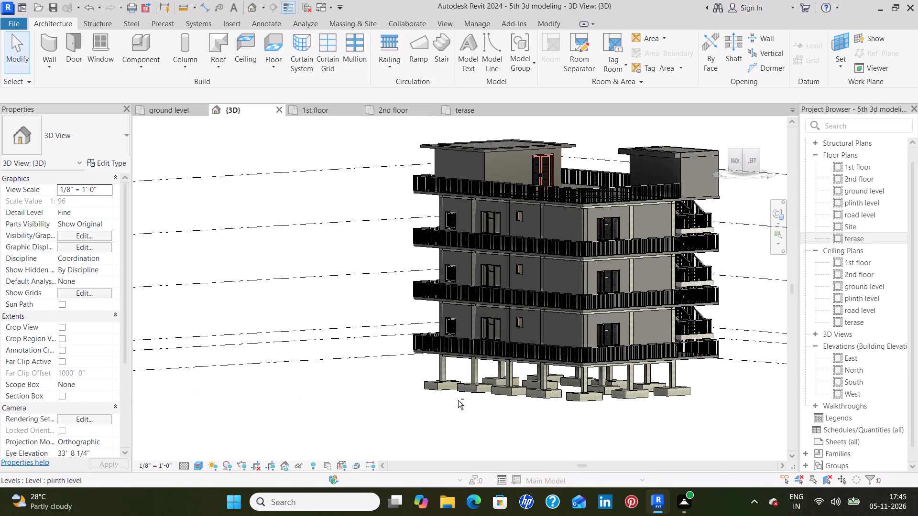
shift+middle_drag(488, 411, 360, 393)
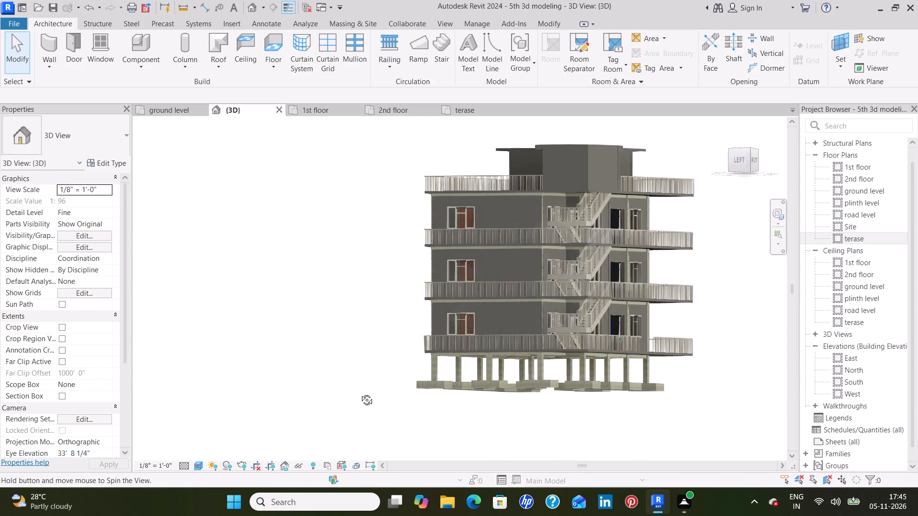
shift+middle_drag(360, 393, 344, 411)
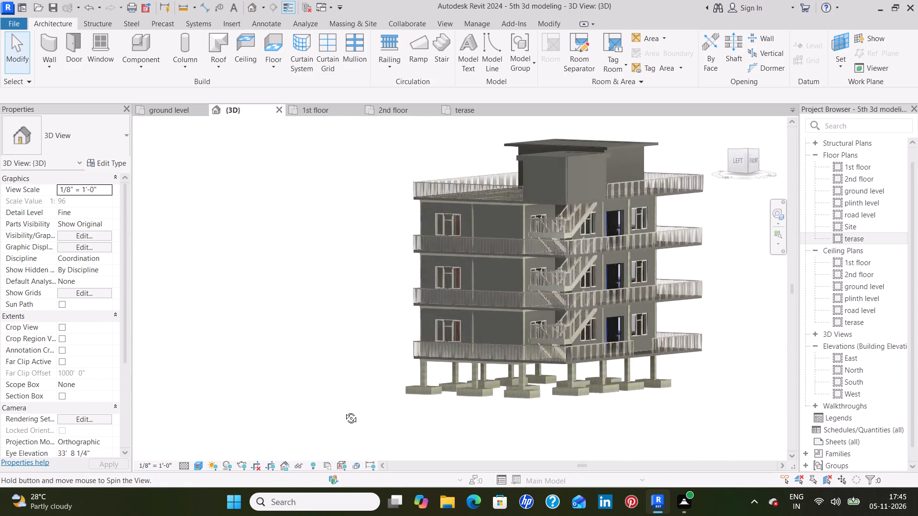
shift+middle_drag(344, 411, 285, 389)
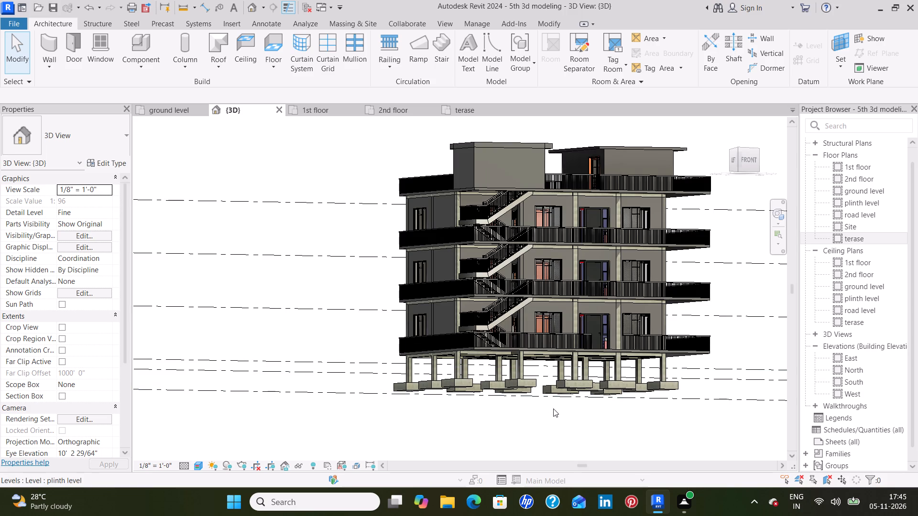
shift+middle_drag(557, 410, 494, 435)
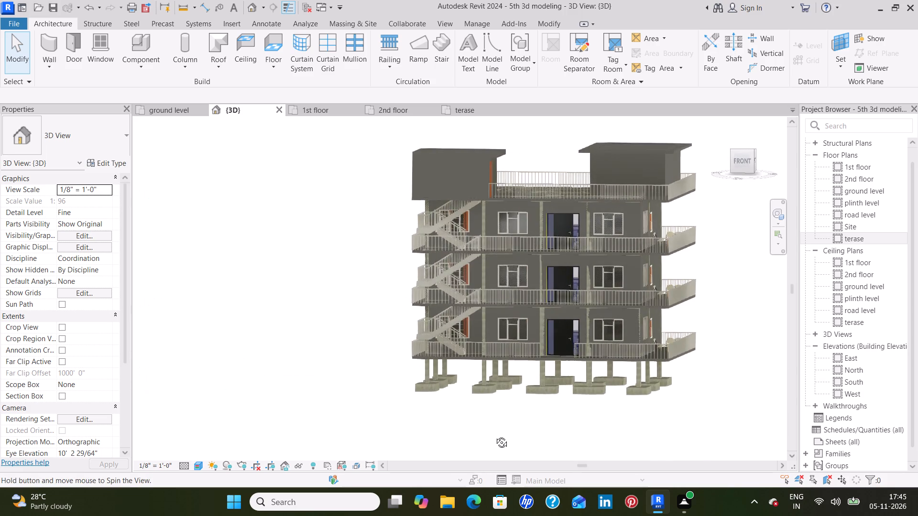
shift+middle_drag(494, 435, 539, 446)
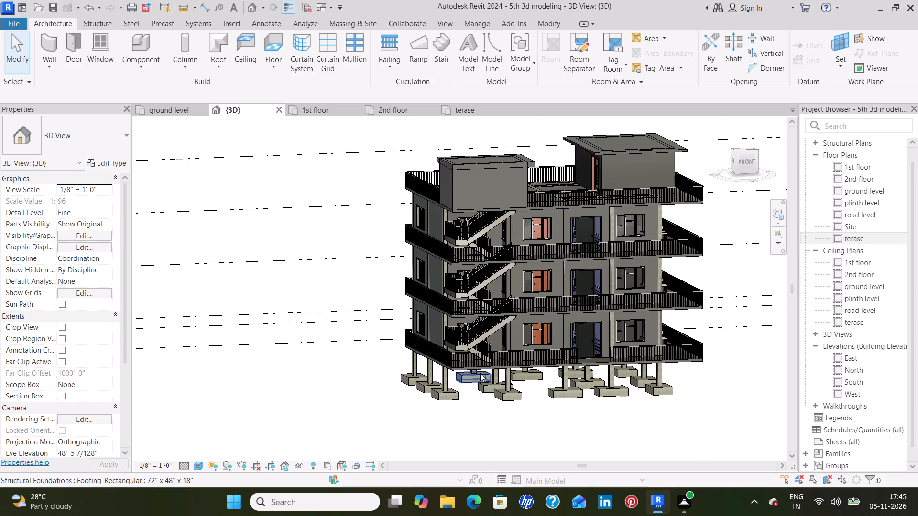
scroll(480, 373, up, 7)
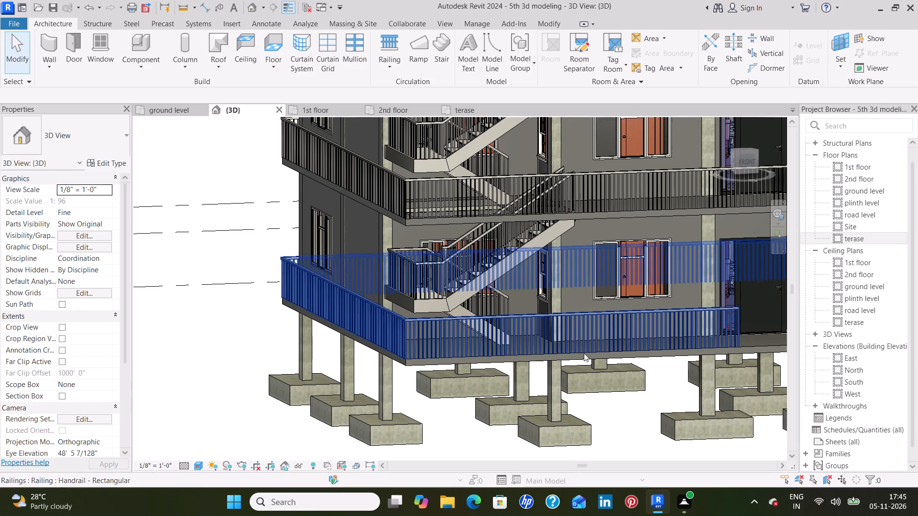
scroll(584, 353, down, 5)
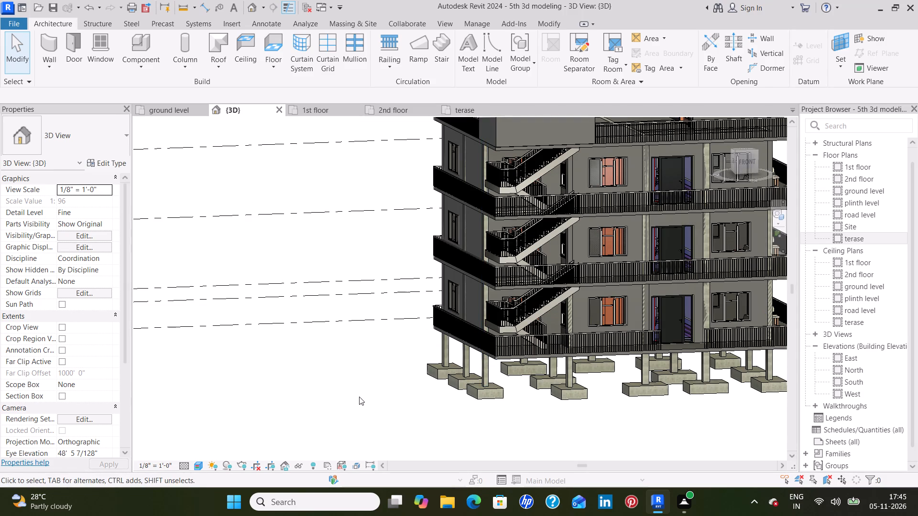
Set both the right and left supports of the outside stairs' 7" max riser 11" tread type to None.
scroll(346, 381, down, 1)
scroll(524, 321, up, 3)
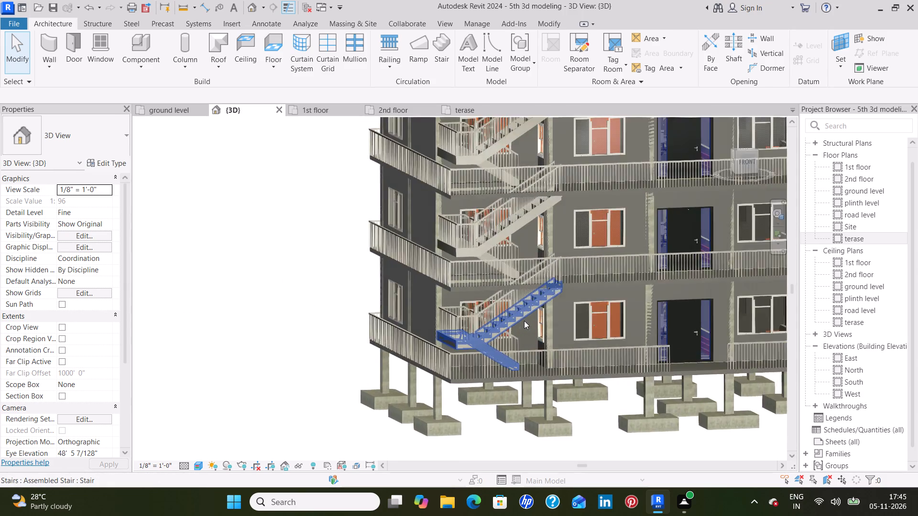
scroll(524, 321, up, 7)
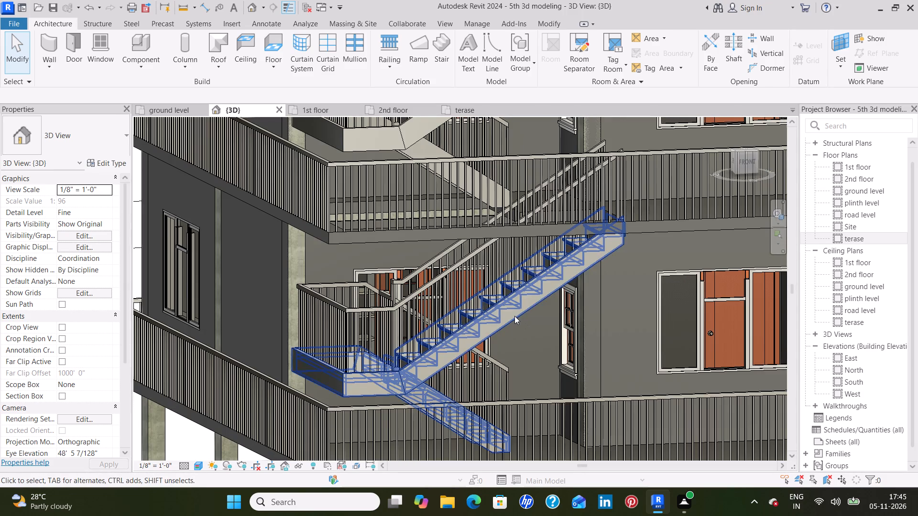
click(514, 316)
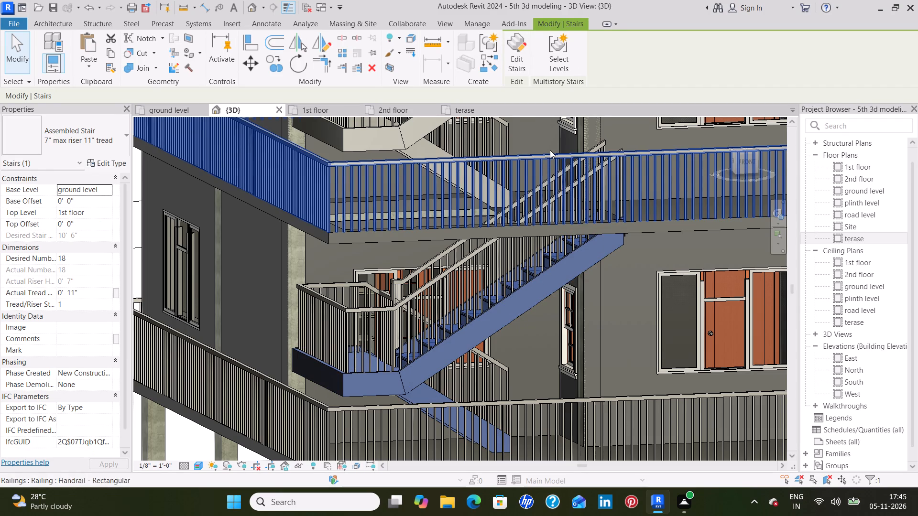
middle_drag(550, 150, 550, 161)
middle_drag(550, 161, 556, 399)
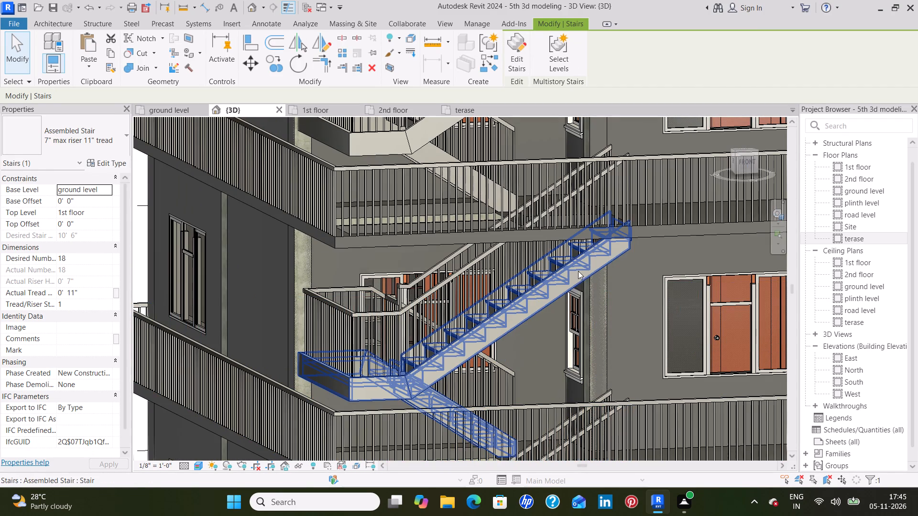
click(585, 276)
middle_drag(491, 183, 491, 408)
click(532, 294)
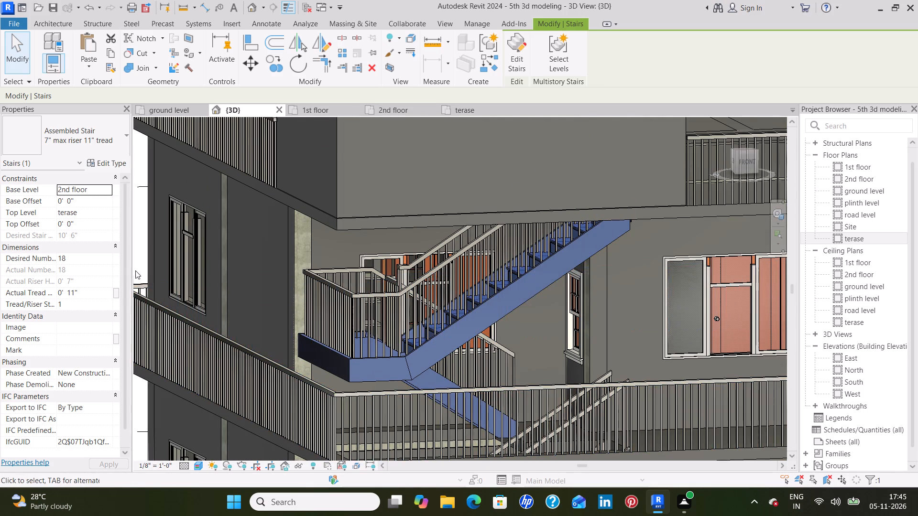
click(106, 166)
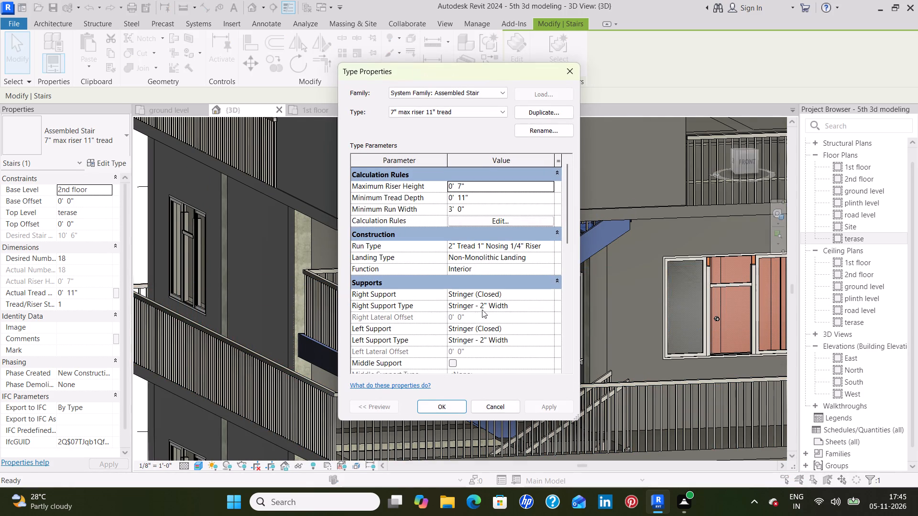
click(528, 295)
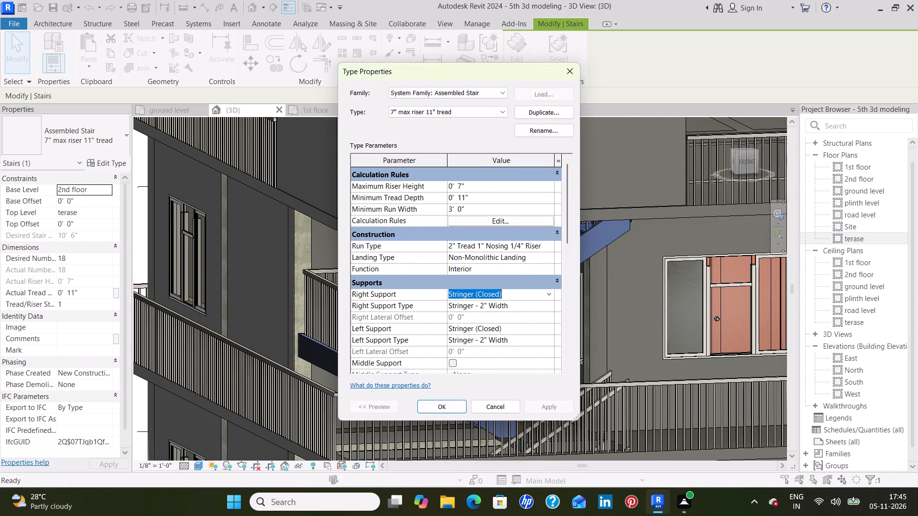
click(551, 295)
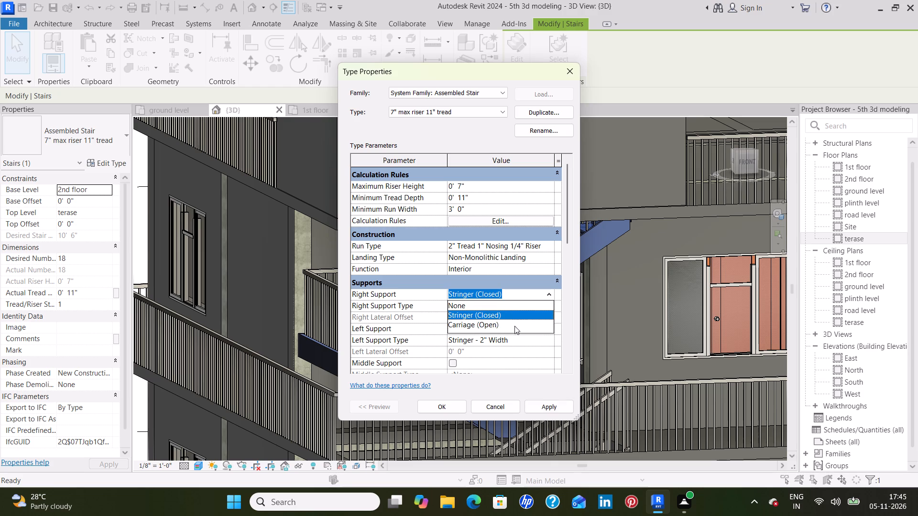
click(503, 309)
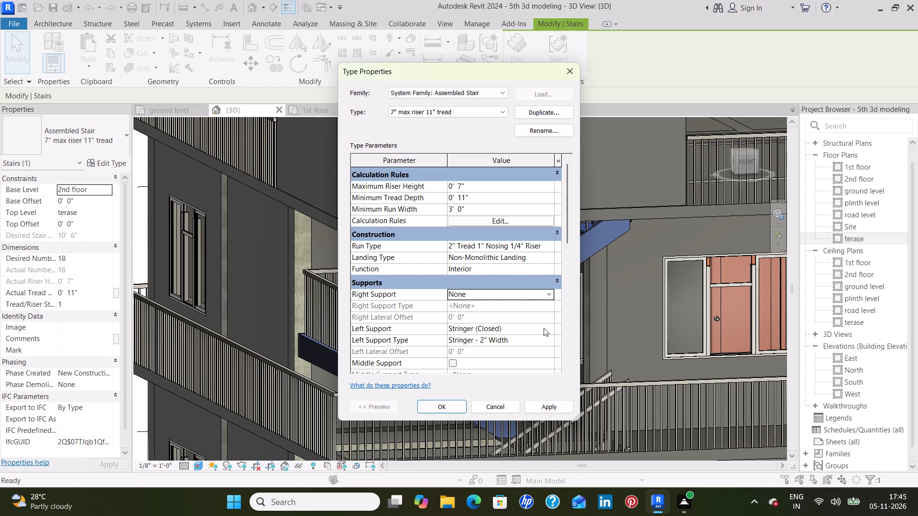
click(548, 329)
click(510, 336)
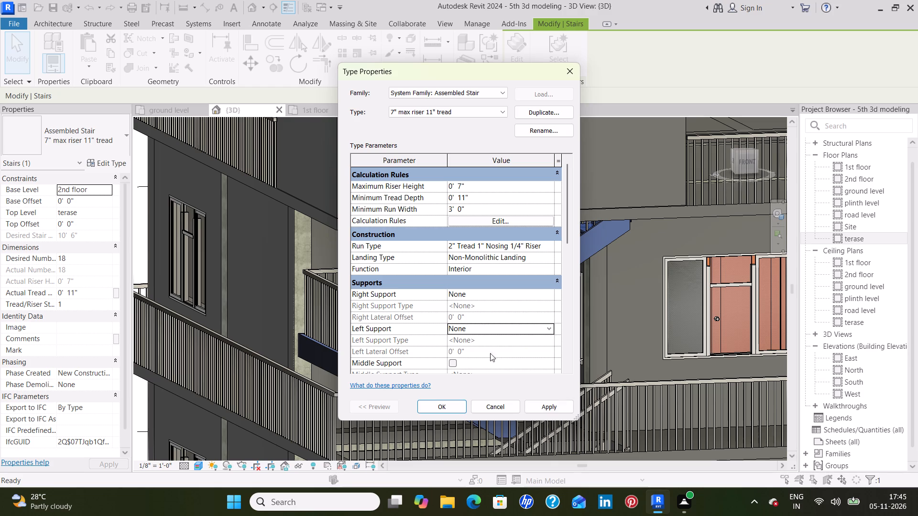
click(543, 409)
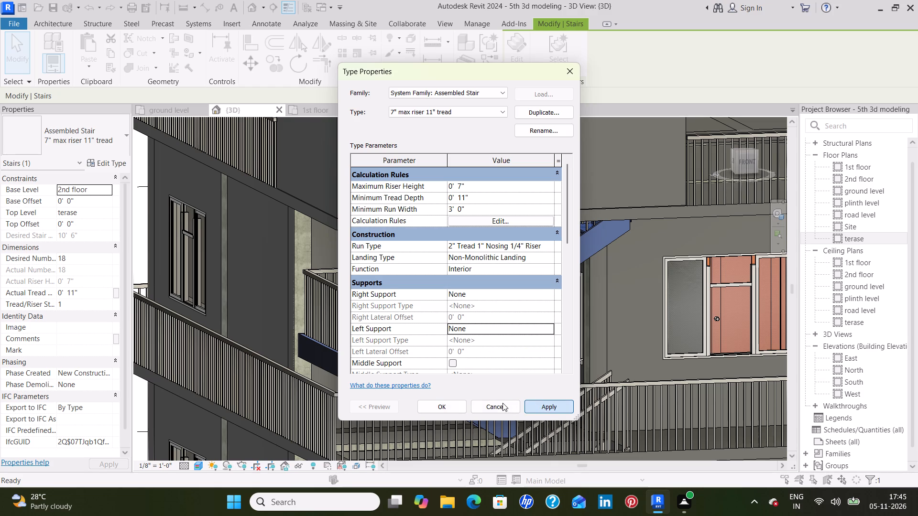
click(449, 405)
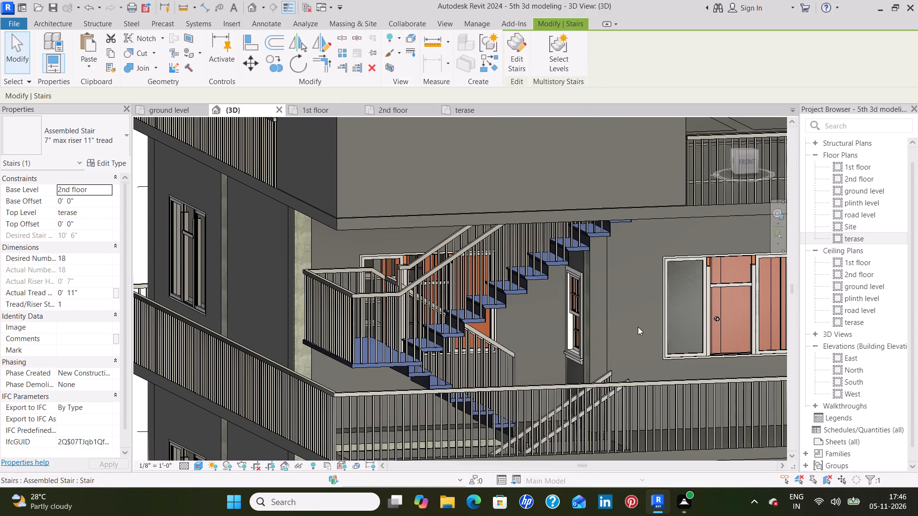
scroll(646, 326, down, 1)
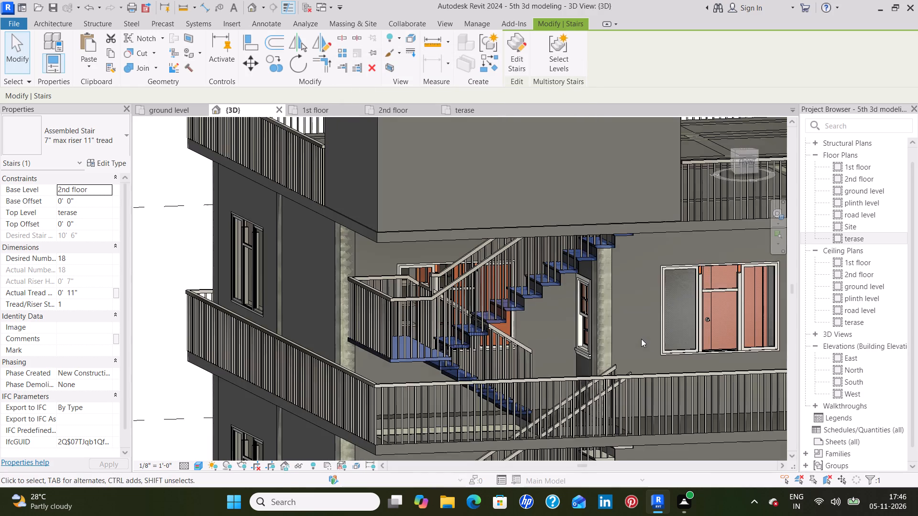
middle_drag(641, 339, 592, 226)
click(592, 229)
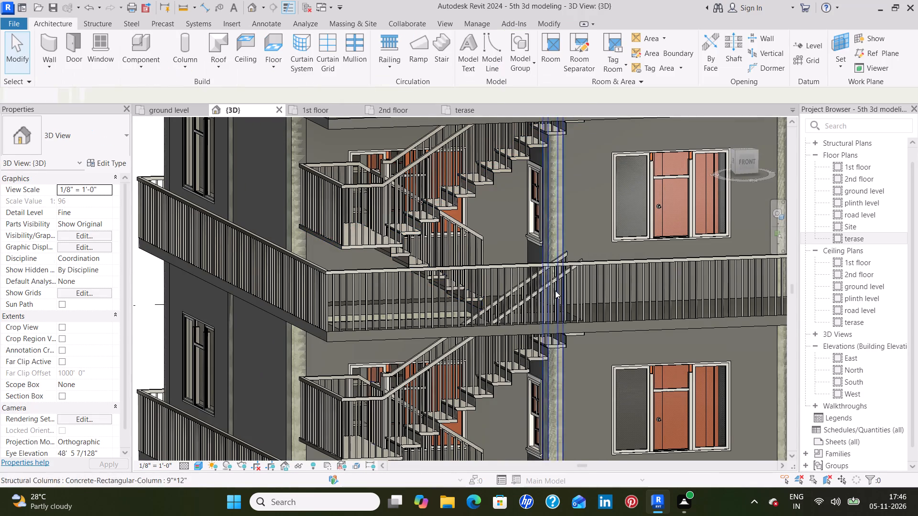
Delete the ground-level 26" x 42" double-hung window in the side wall beside the outside stair.
scroll(595, 384, down, 5)
middle_drag(595, 384, 584, 224)
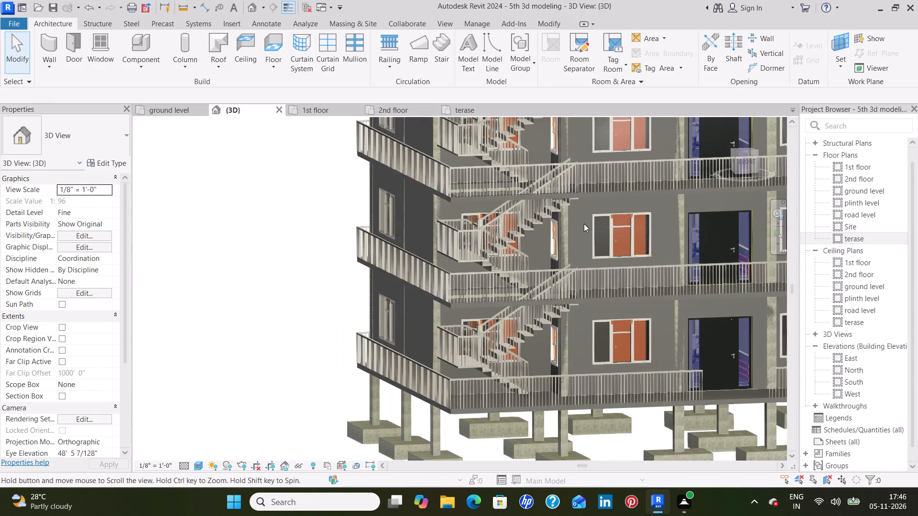
scroll(541, 322, up, 8)
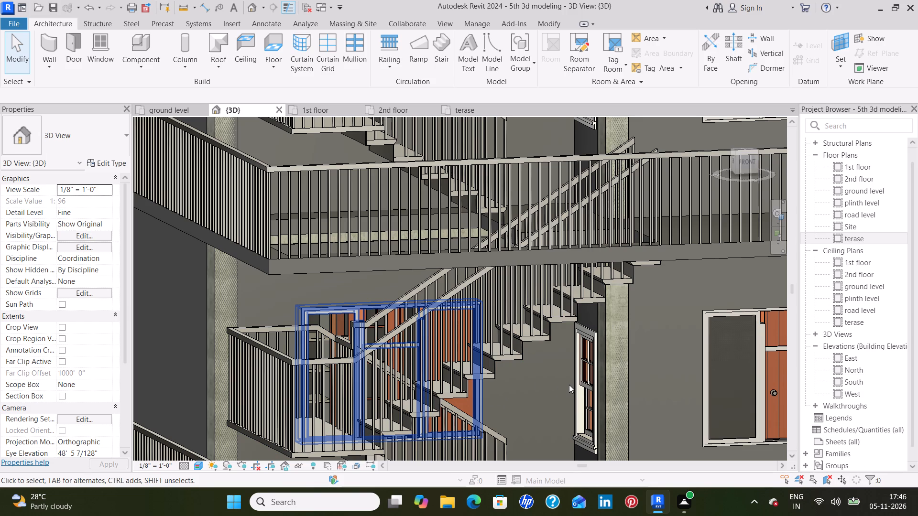
shift+middle_drag(568, 387, 554, 386)
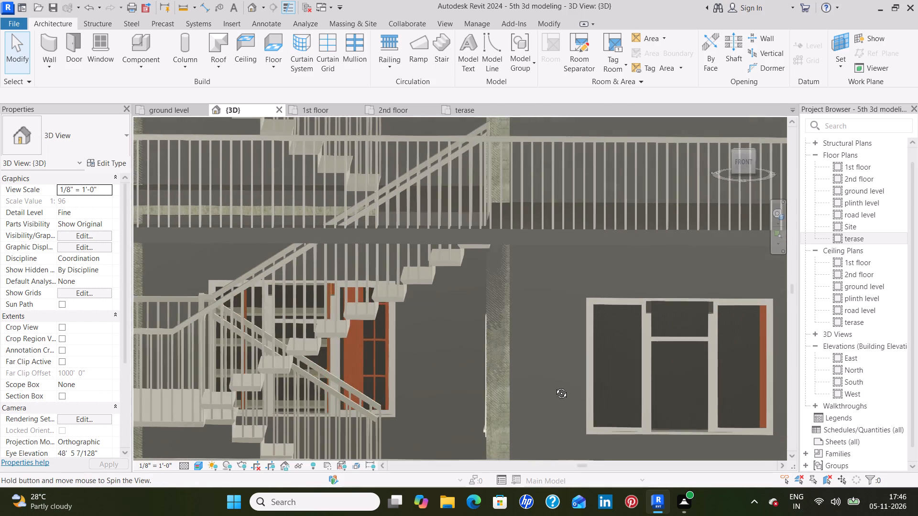
shift+middle_drag(554, 386, 561, 383)
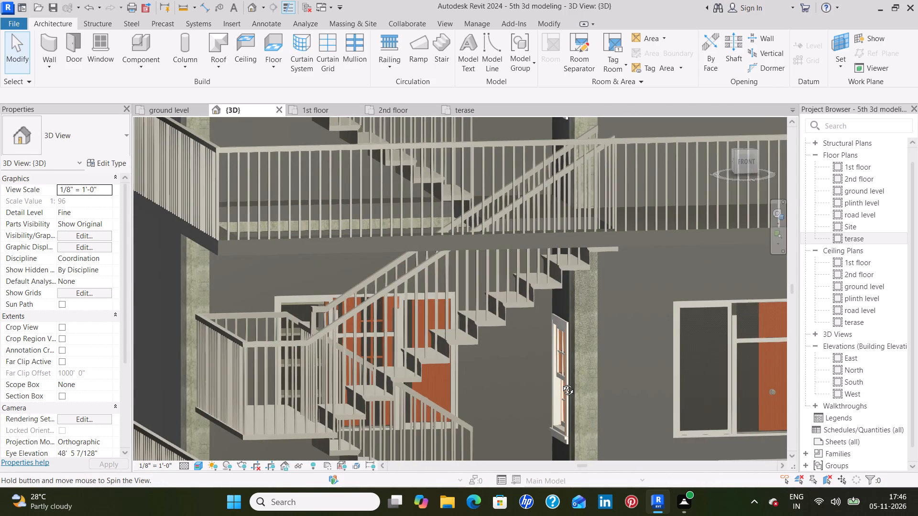
shift+middle_drag(561, 383, 574, 378)
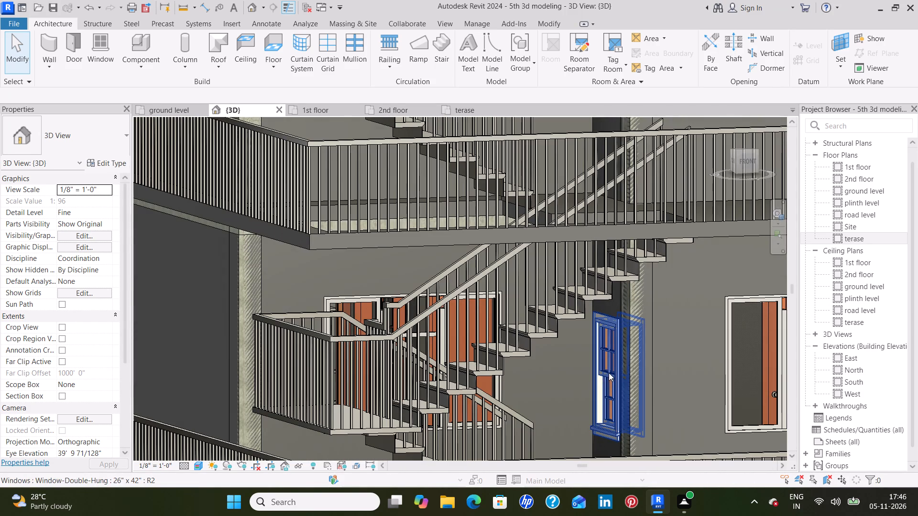
click(609, 373)
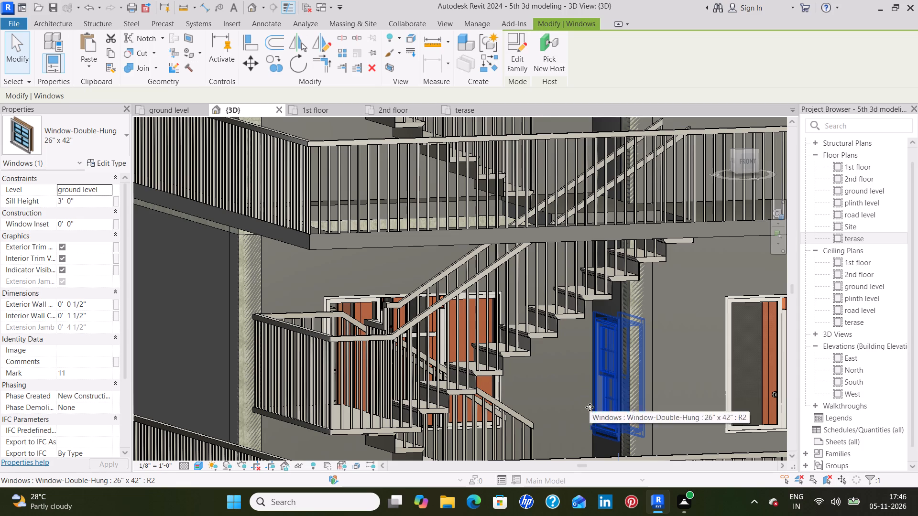
key(Delete)
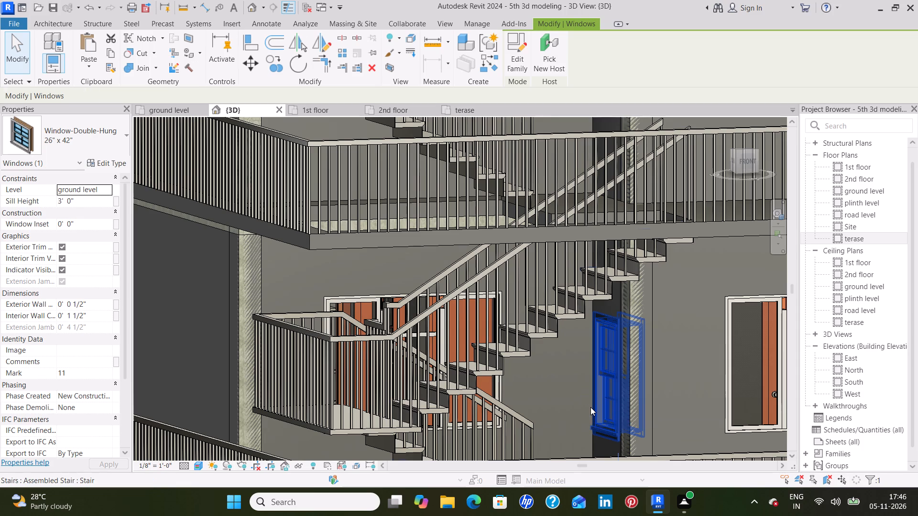
Delete the matching 26" x 42" double-hung windows beside the outside stair on the 1st and 2nd floors.
middle_drag(581, 201, 568, 326)
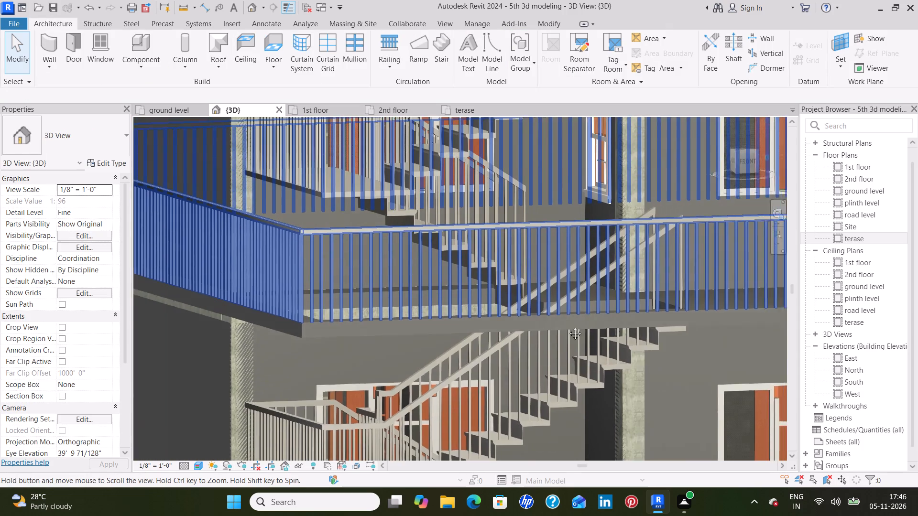
middle_drag(568, 326, 563, 451)
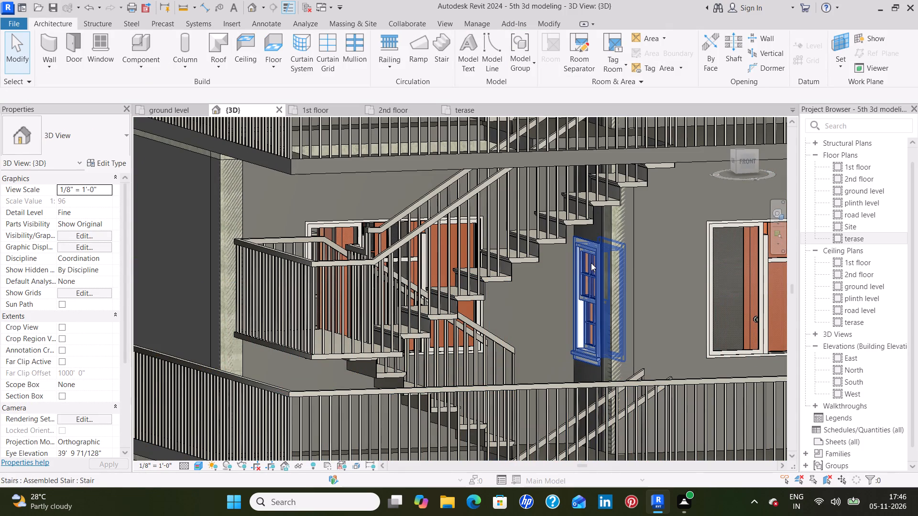
click(591, 263)
key(Delete)
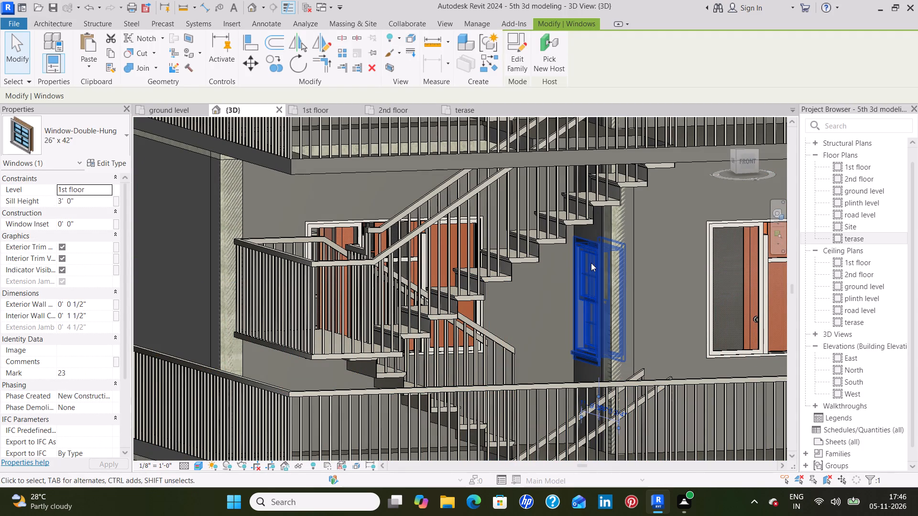
middle_drag(592, 186, 594, 491)
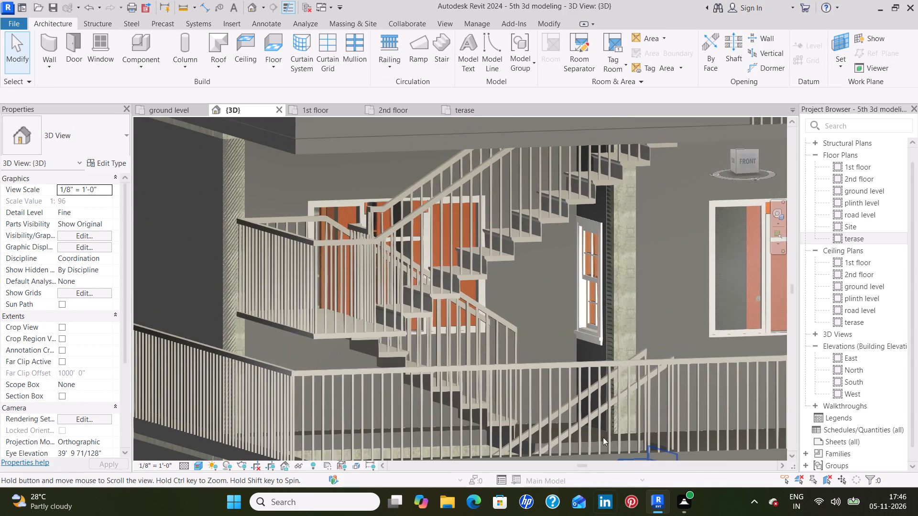
click(589, 287)
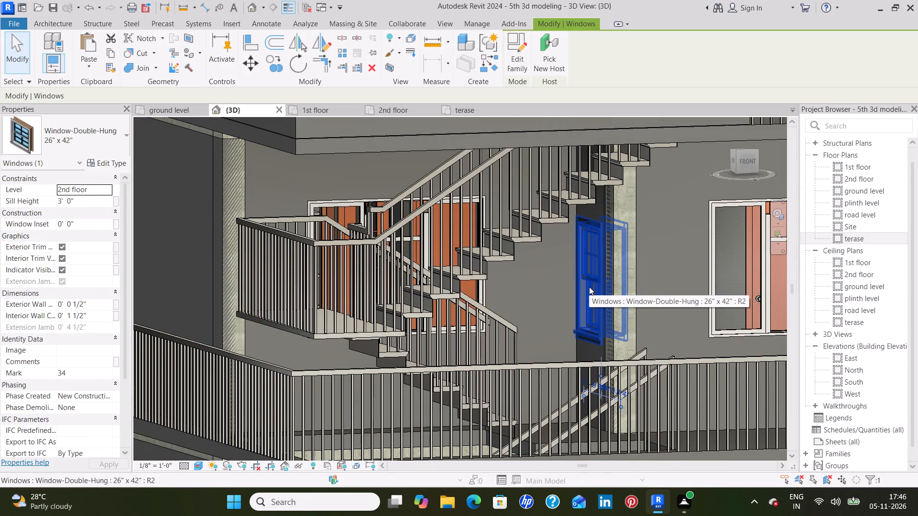
key(Delete)
Examine the building's upper floors and terrace in the 3D view, going from the front stairs around to the right side.
middle_drag(587, 292, 587, 414)
scroll(597, 344, down, 2)
scroll(673, 347, down, 1)
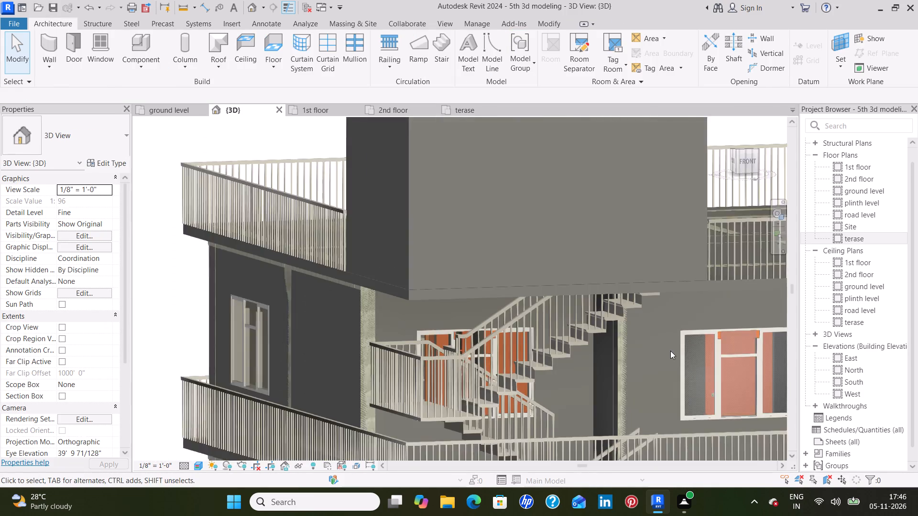
scroll(670, 351, down, 1)
middle_drag(654, 401, 554, 389)
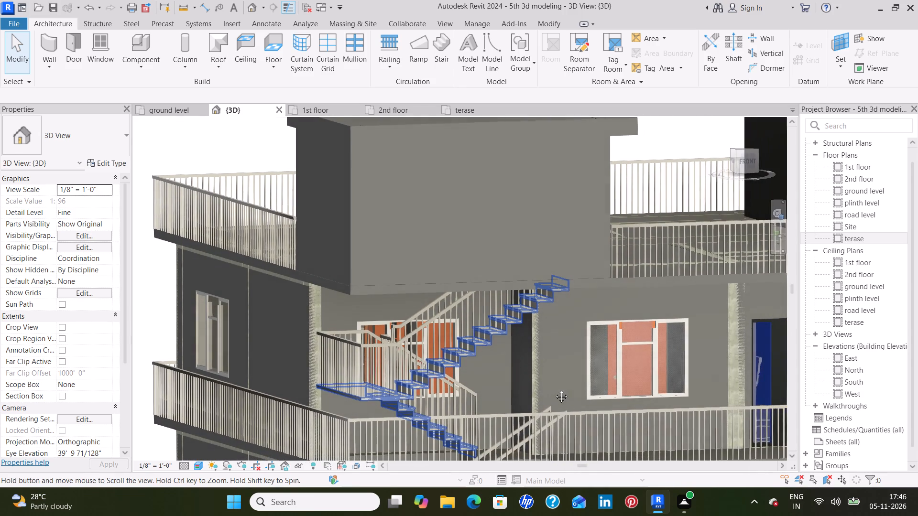
middle_drag(554, 389, 542, 389)
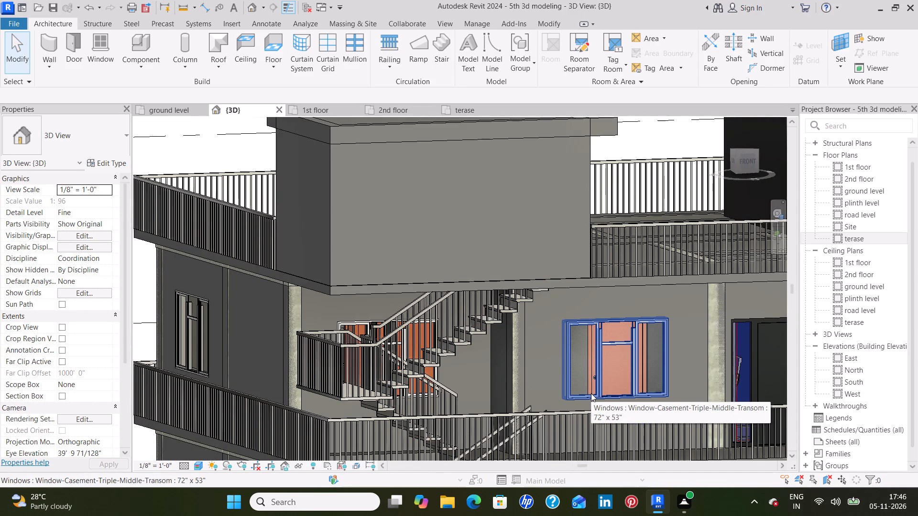
shift+middle_drag(591, 393, 527, 392)
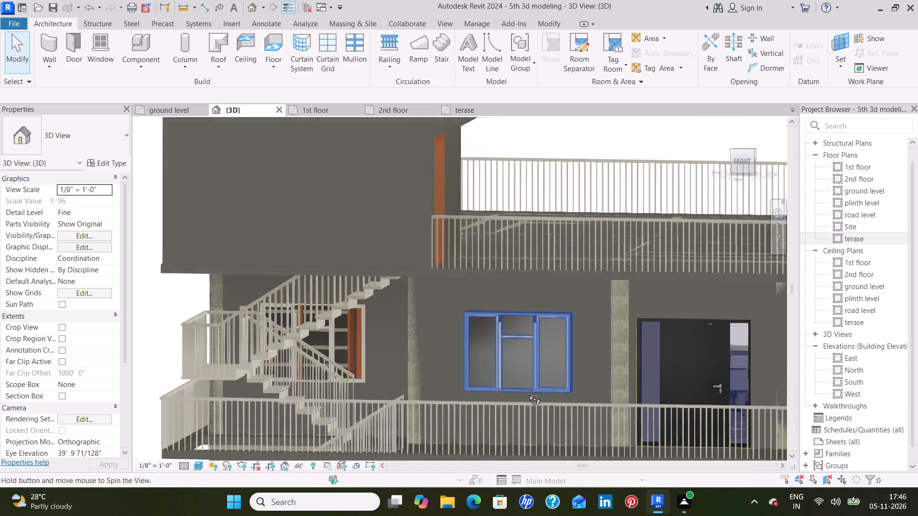
shift+middle_drag(527, 392, 526, 392)
shift+middle_drag(524, 392, 505, 389)
shift+middle_drag(505, 389, 411, 383)
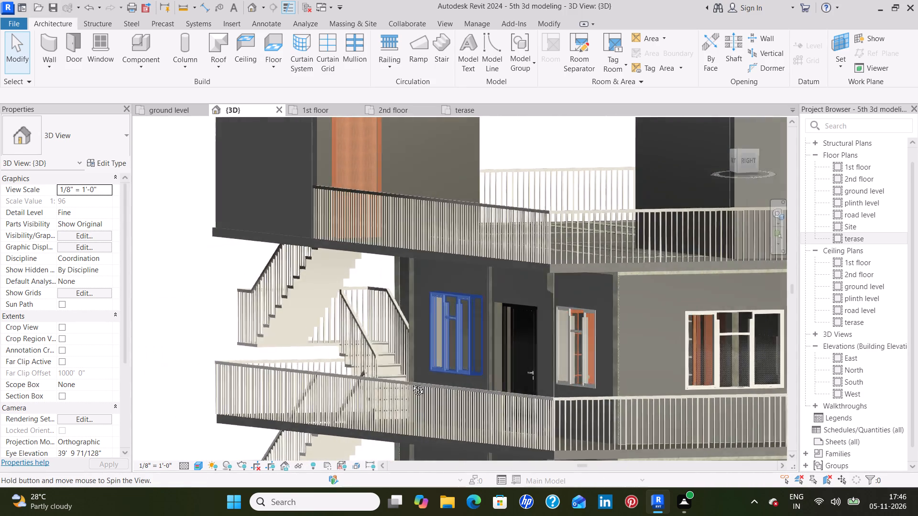
shift+middle_drag(411, 383, 405, 383)
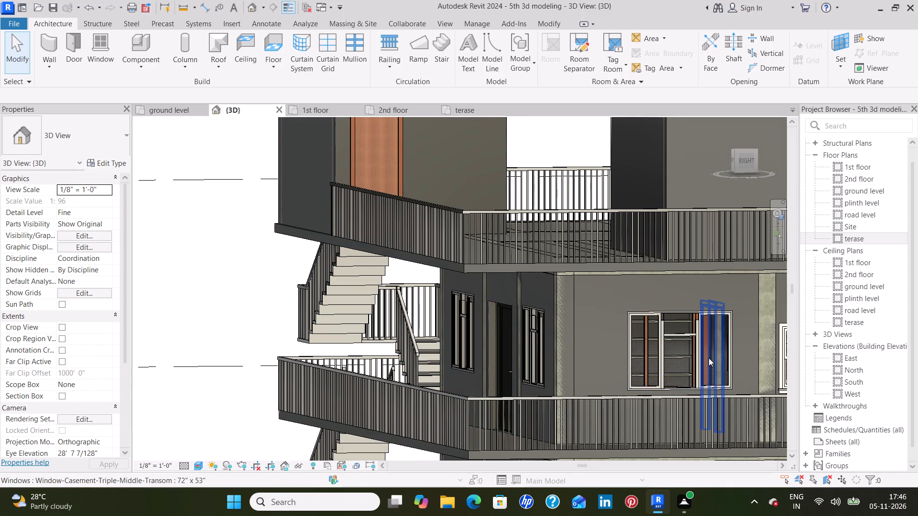
shift+middle_drag(709, 358, 659, 357)
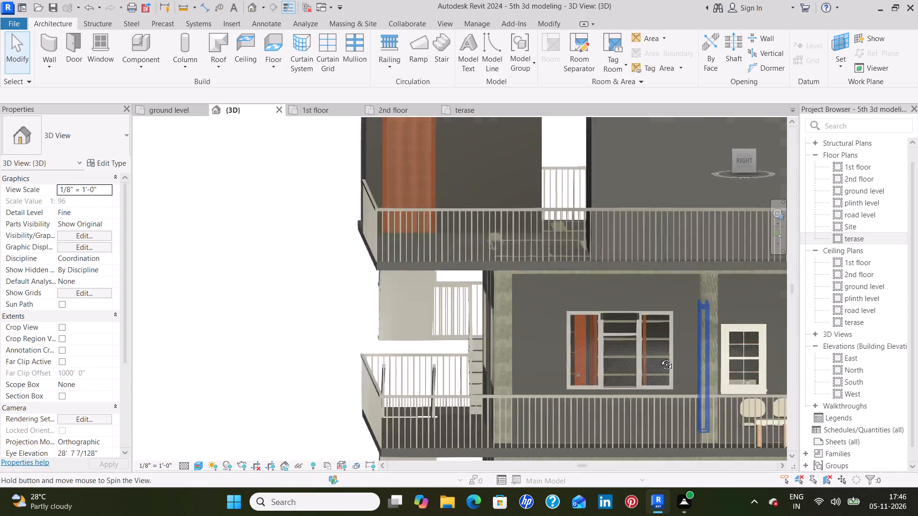
shift+middle_drag(659, 357, 622, 363)
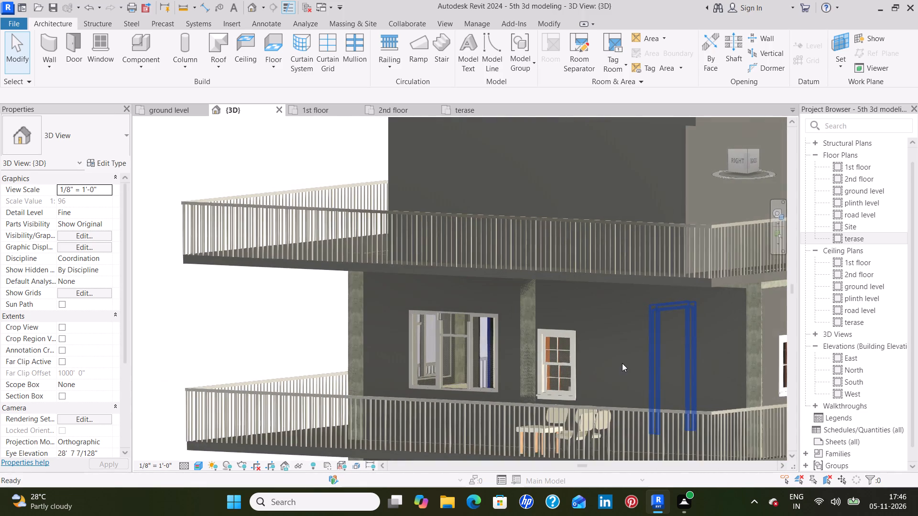
Examine the upper floors, windows and terrace railings in the 3D view, going around the building's back and left sides toward the outside stairs.
shift+middle_drag(729, 365, 649, 369)
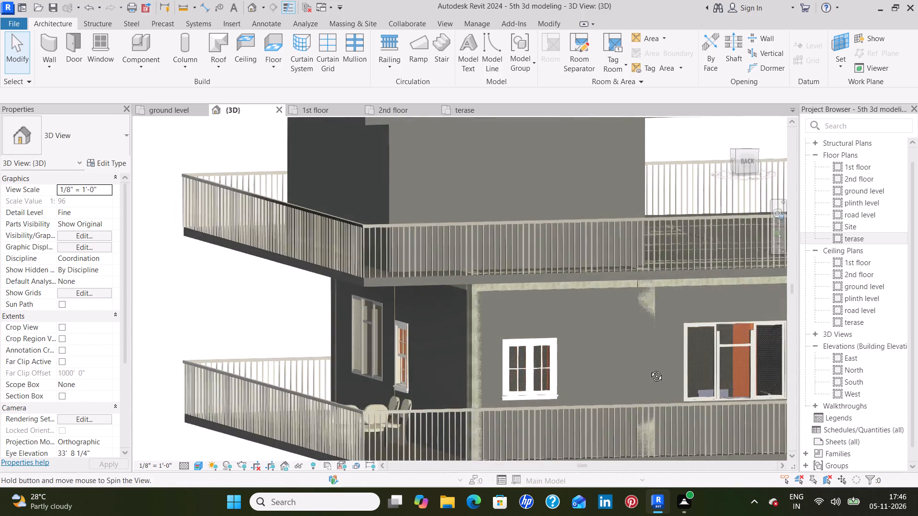
shift+middle_drag(649, 369, 610, 365)
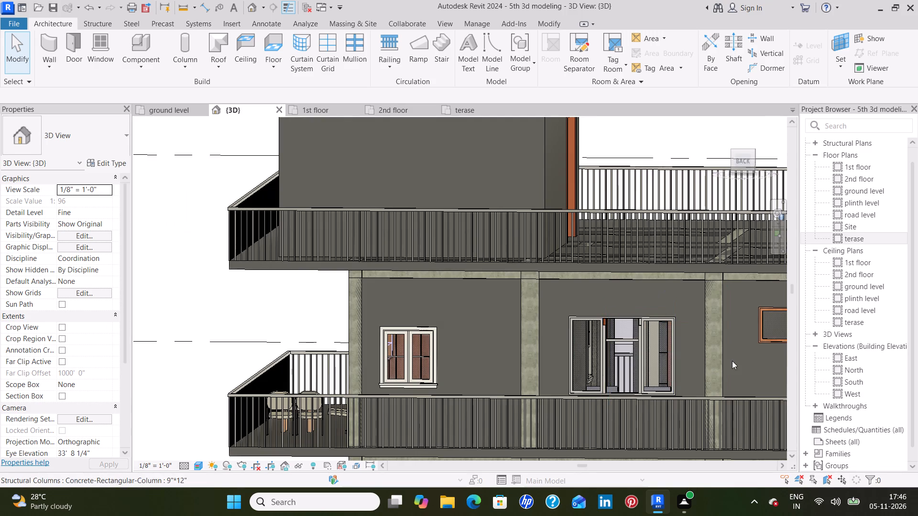
shift+middle_drag(733, 360, 746, 366)
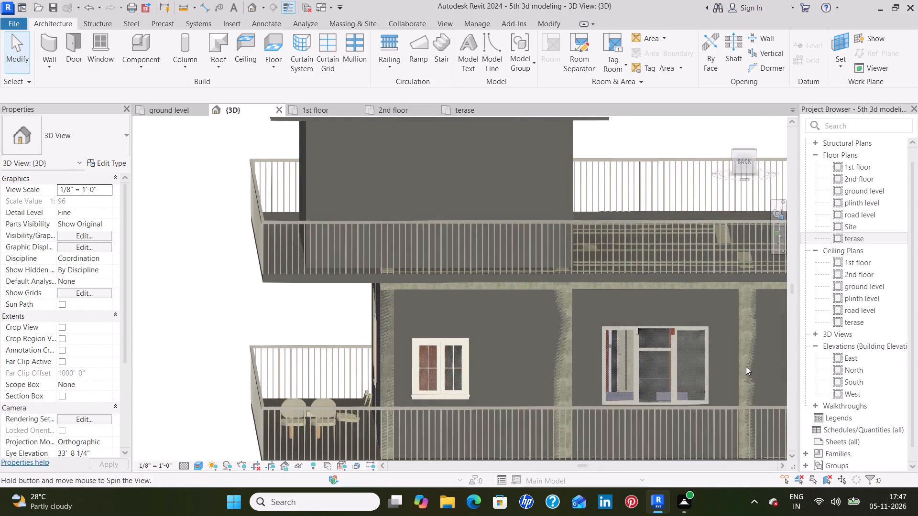
shift+middle_drag(739, 366, 727, 340)
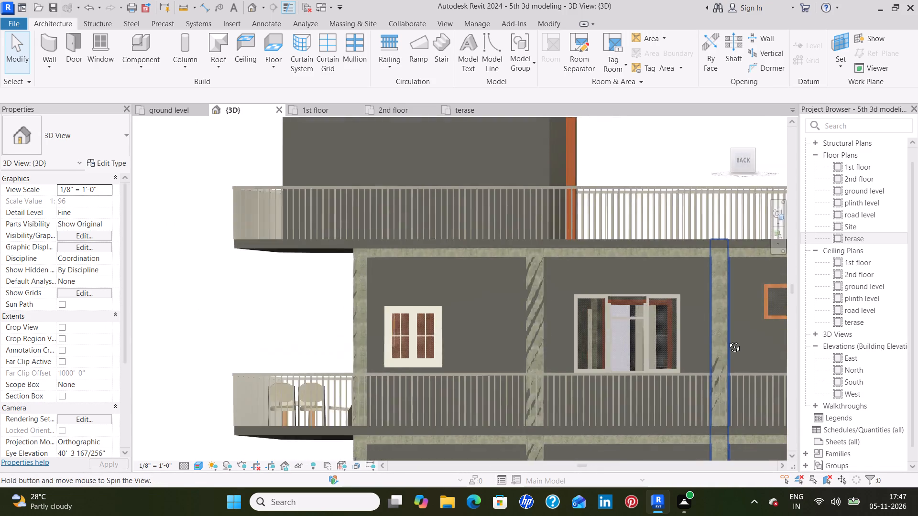
shift+middle_drag(727, 340, 644, 366)
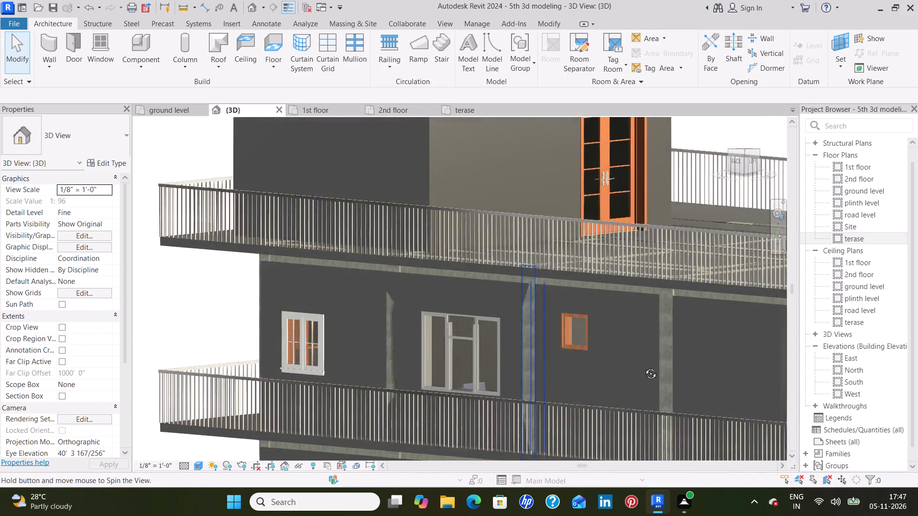
shift+middle_drag(644, 366, 639, 367)
shift+middle_drag(763, 367, 714, 371)
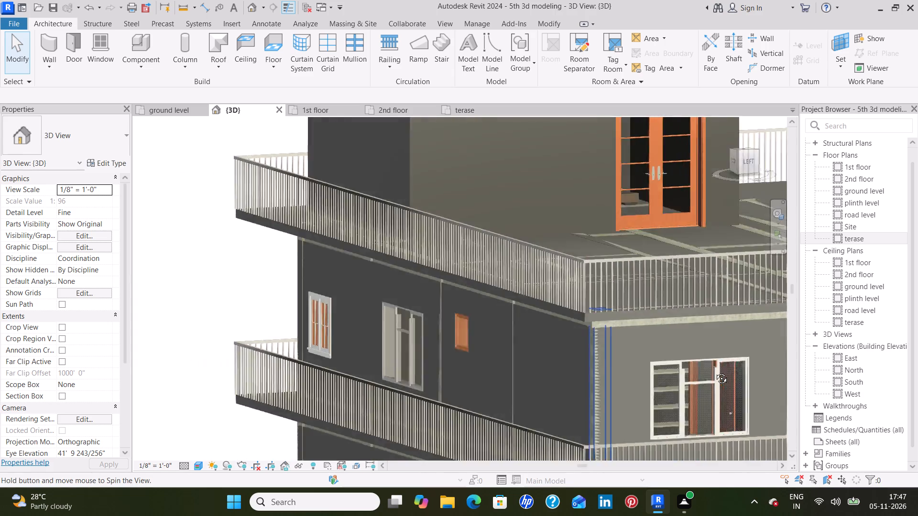
shift+middle_drag(714, 371, 628, 365)
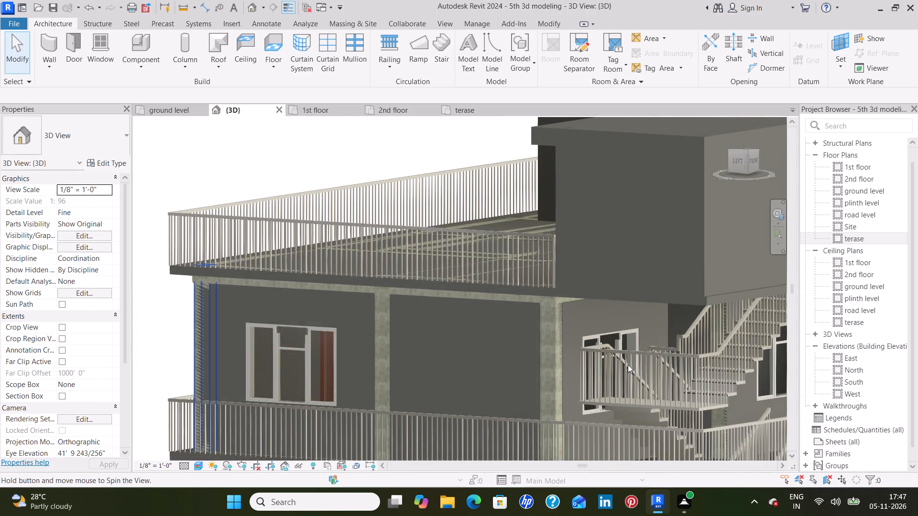
shift+middle_drag(718, 365, 660, 372)
Examine the stair enclosure and gym room on the terrace from above, including their roofs, and the whole building down to its footings.
middle_drag(736, 296, 701, 401)
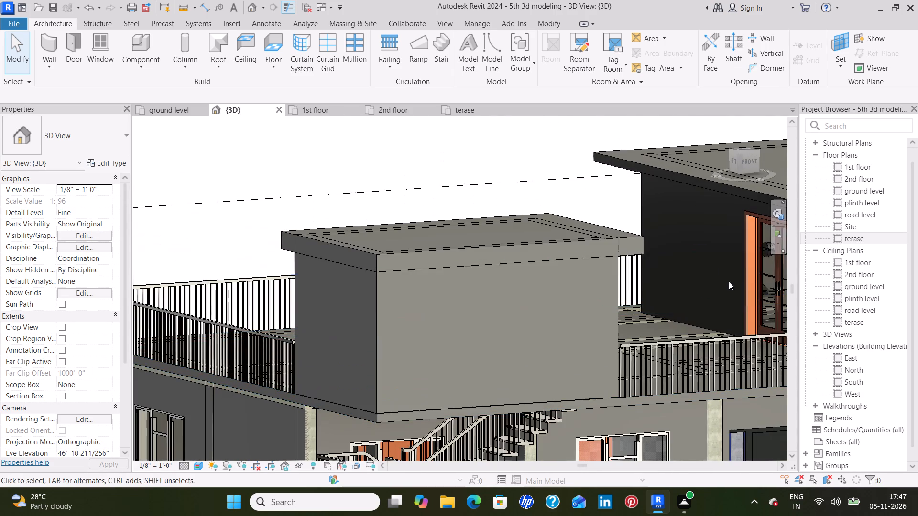
middle_drag(711, 270, 705, 321)
shift+middle_drag(706, 325, 709, 341)
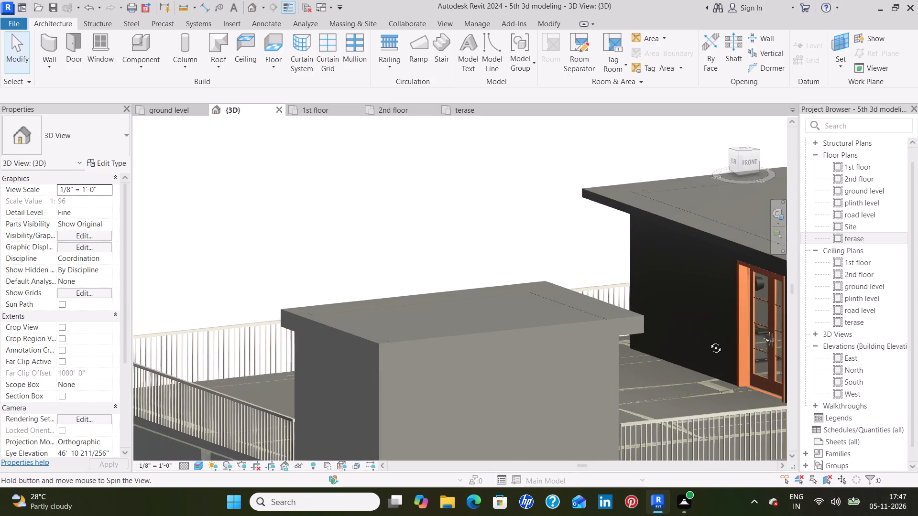
shift+scroll(709, 341, down, 1)
shift+middle_drag(709, 341, 713, 299)
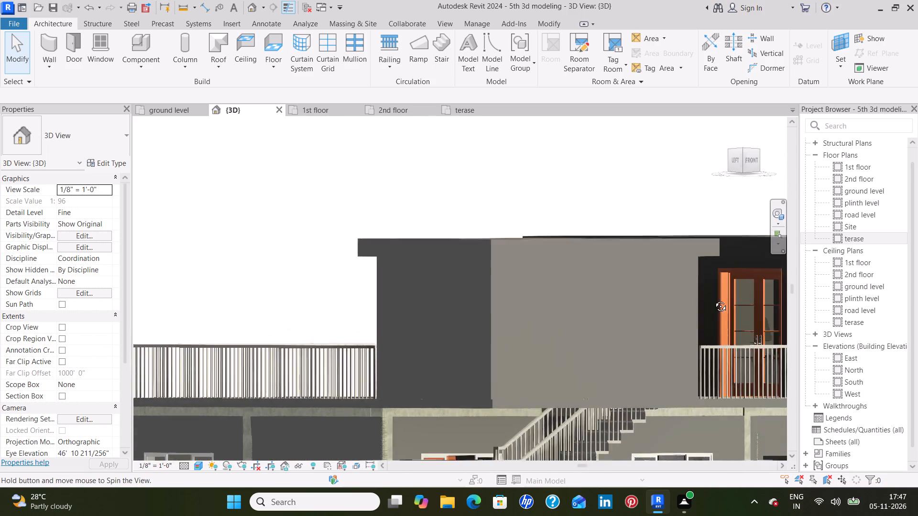
shift+middle_drag(713, 299, 720, 340)
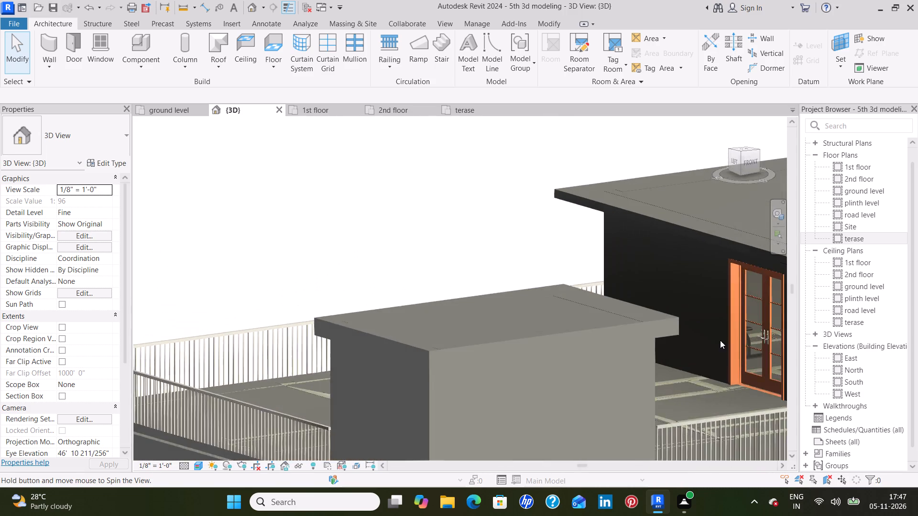
middle_drag(694, 363, 771, 351)
middle_drag(608, 362, 675, 366)
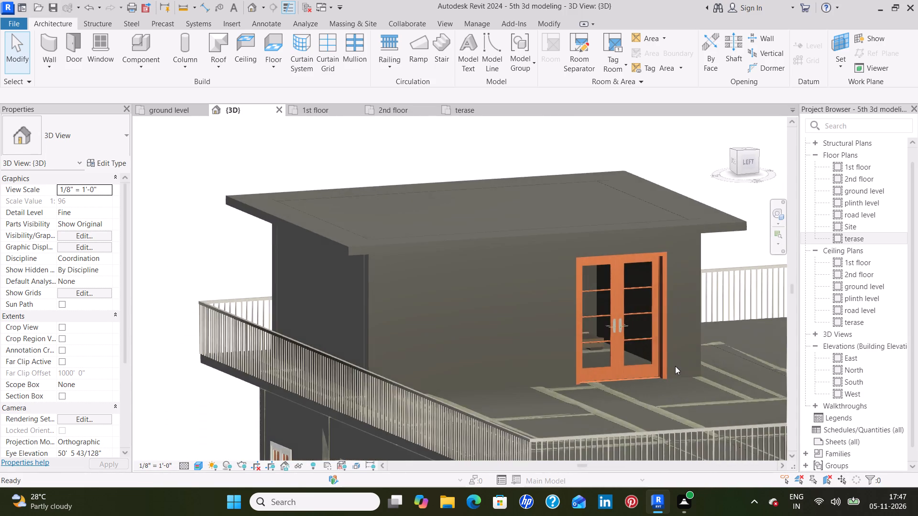
scroll(675, 366, down, 11)
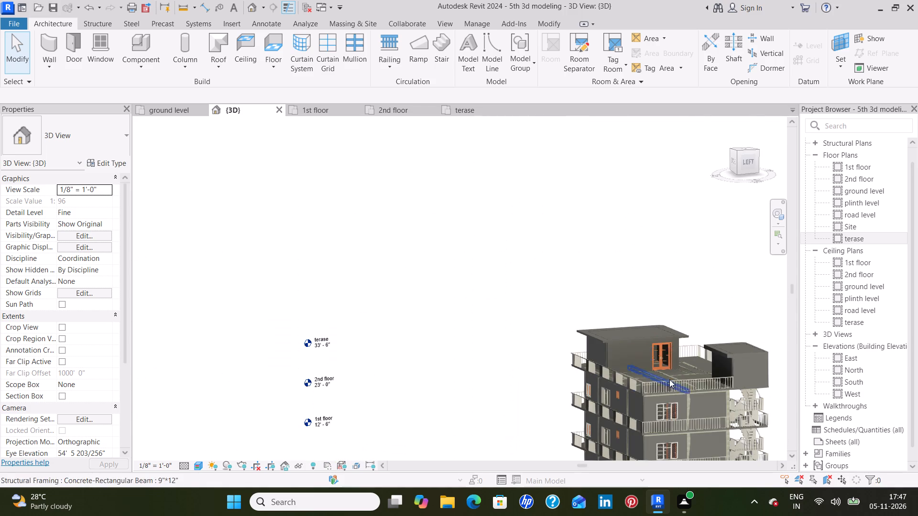
middle_drag(678, 417, 657, 258)
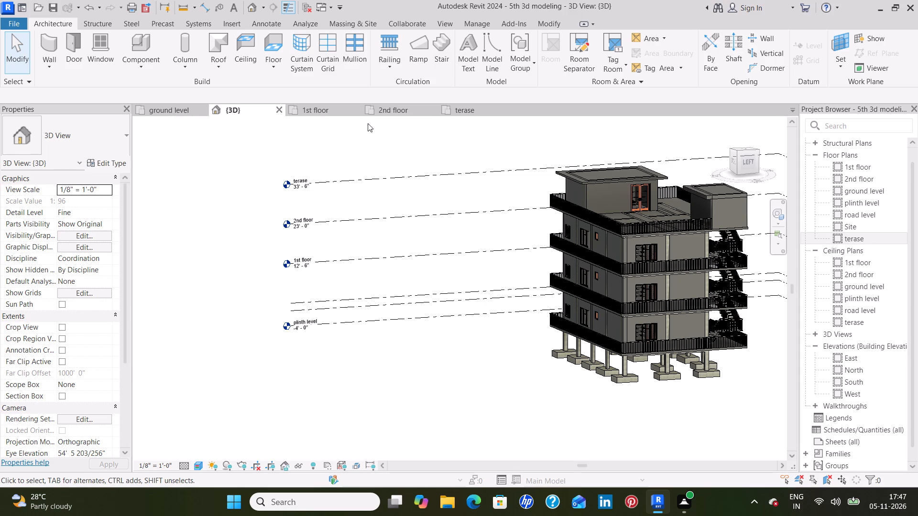
Create a perspective camera view from the 2nd floor plan, with the eye beyond the outside-stair corner and the target past the opposite corner.
click(396, 110)
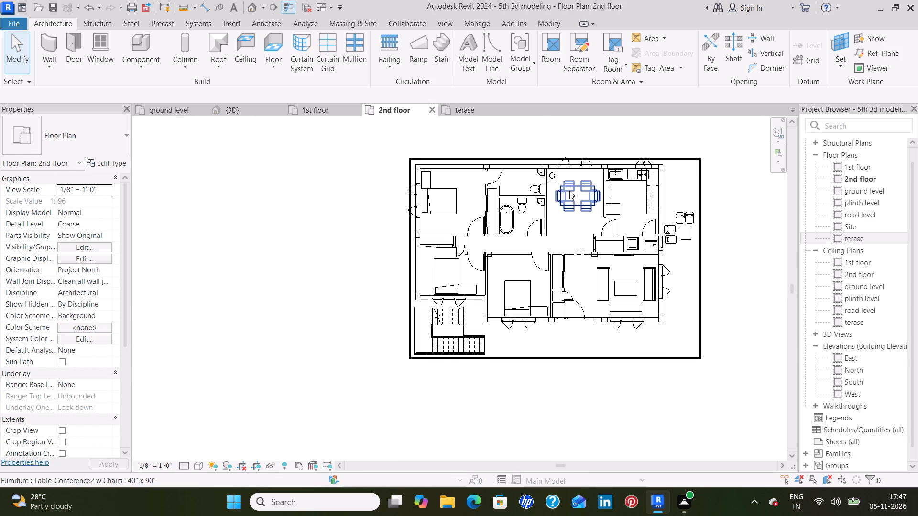
scroll(567, 215, down, 2)
middle_drag(566, 217, 599, 190)
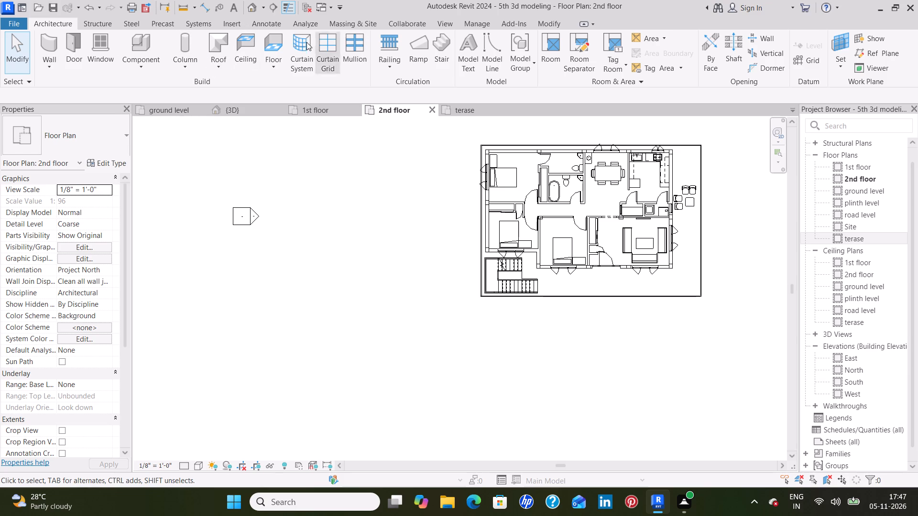
click(444, 28)
click(376, 67)
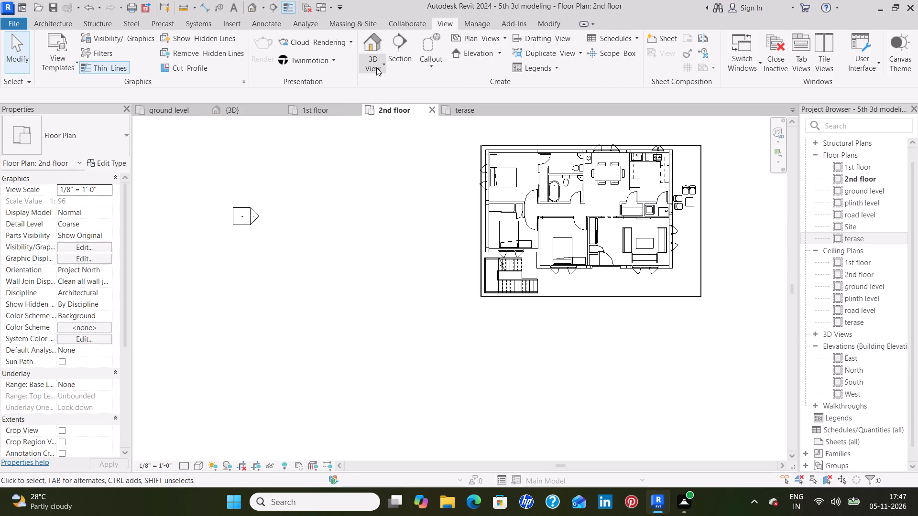
click(388, 109)
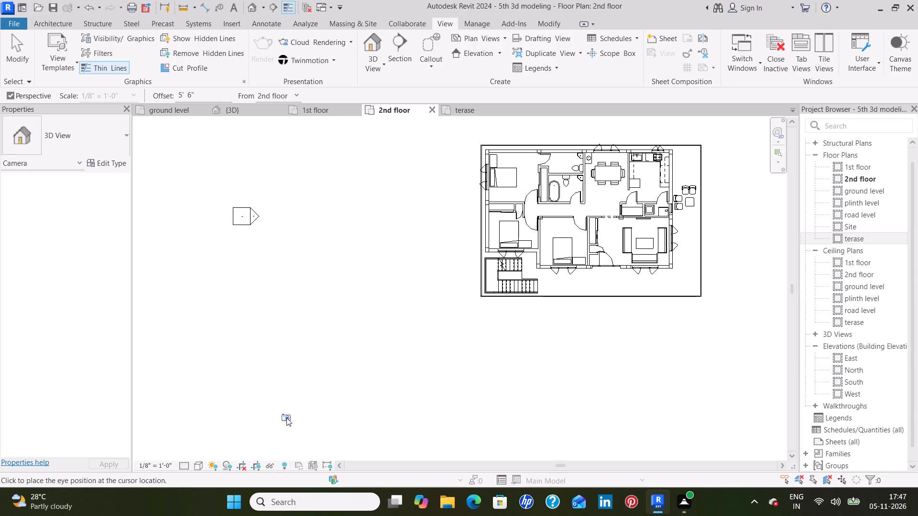
click(266, 424)
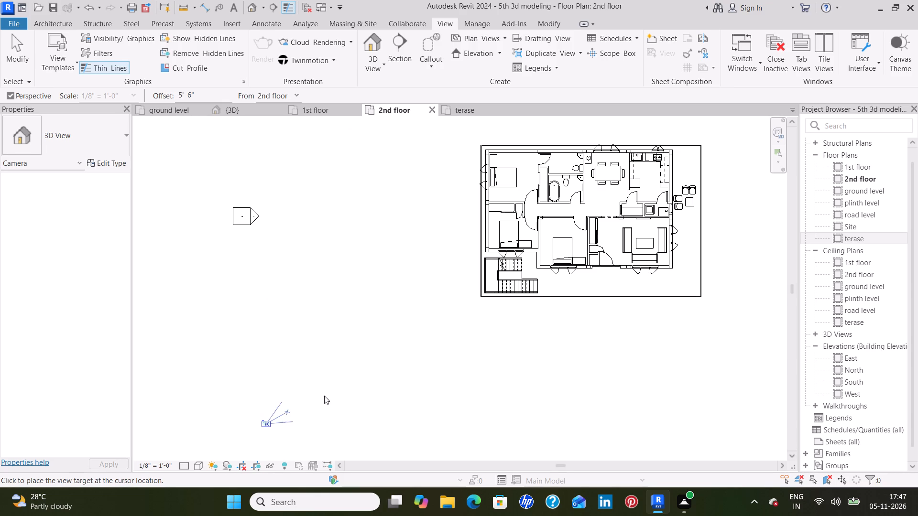
click(732, 133)
Extend the camera view's crop region downward so it takes in the ground storey and the foundation footings.
scroll(494, 332, down, 2)
middle_drag(490, 335, 525, 217)
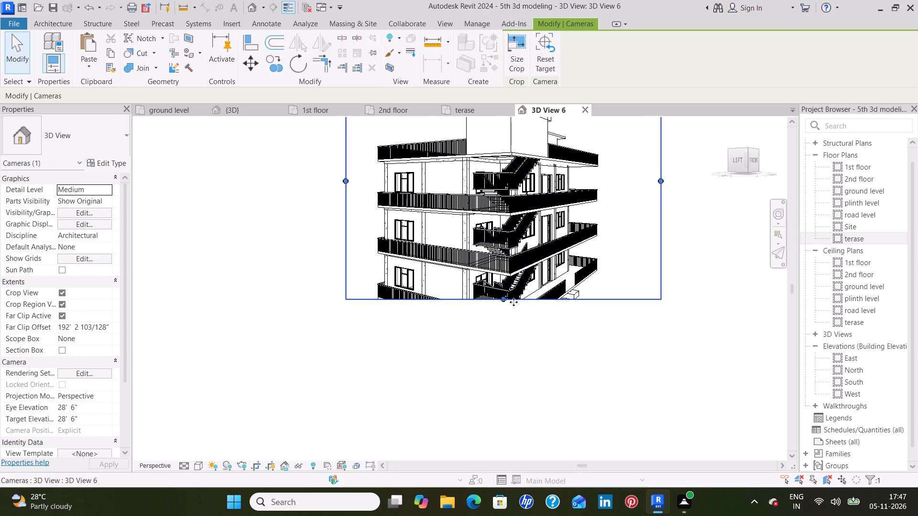
drag(505, 298, 505, 381)
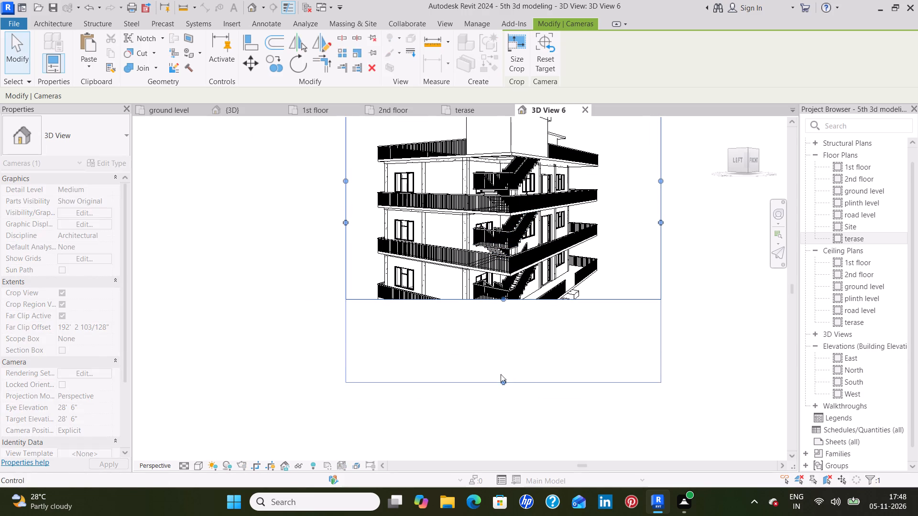
scroll(549, 320, down, 2)
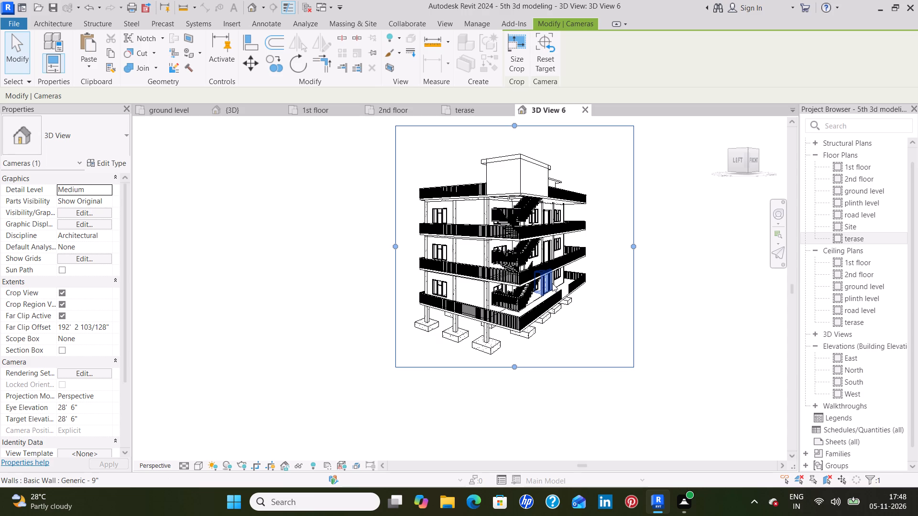
Orbit the camera to a raised view of the front facade and stairs, and lower the crop's upper edge closer to the roofs.
shift+middle_drag(552, 283, 466, 287)
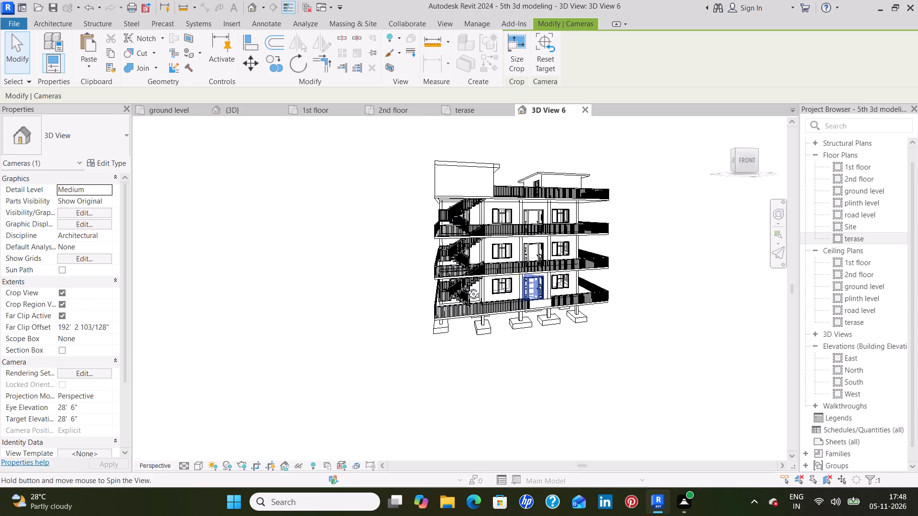
shift+middle_drag(466, 287, 492, 329)
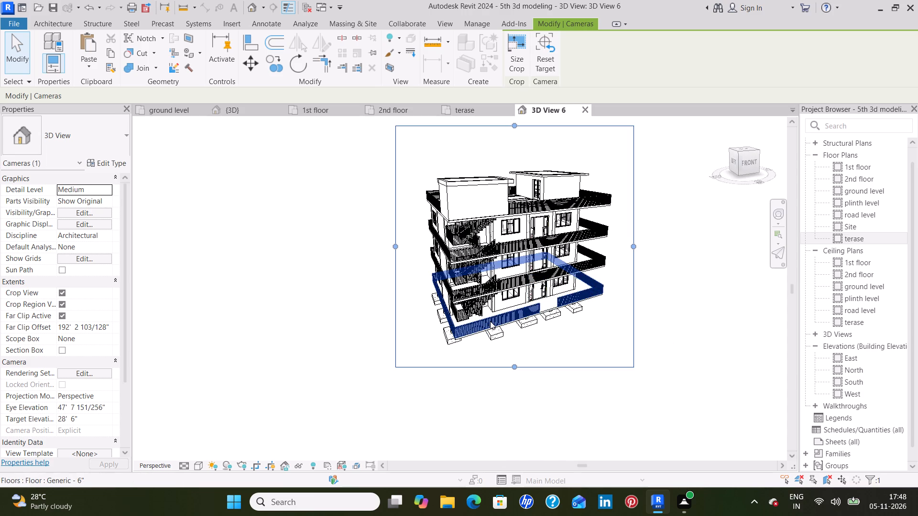
scroll(491, 317, up, 2)
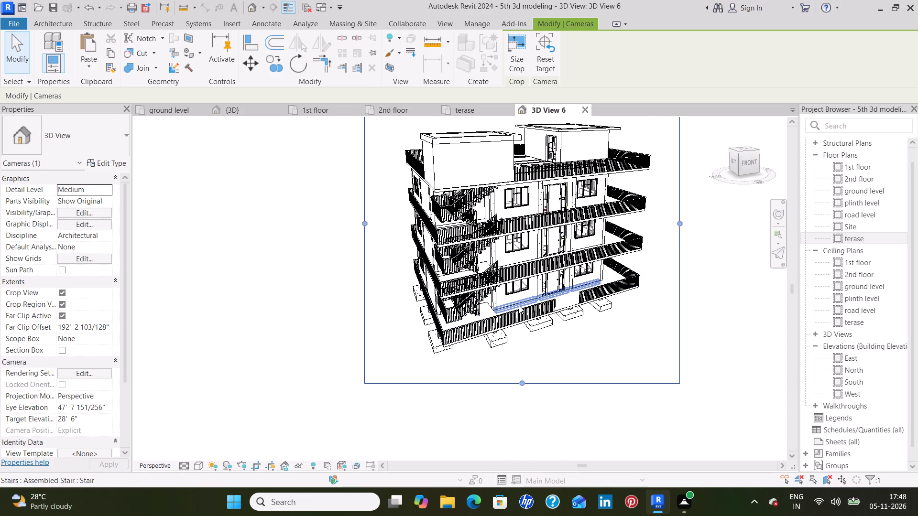
middle_drag(519, 305, 520, 352)
scroll(525, 344, up, 1)
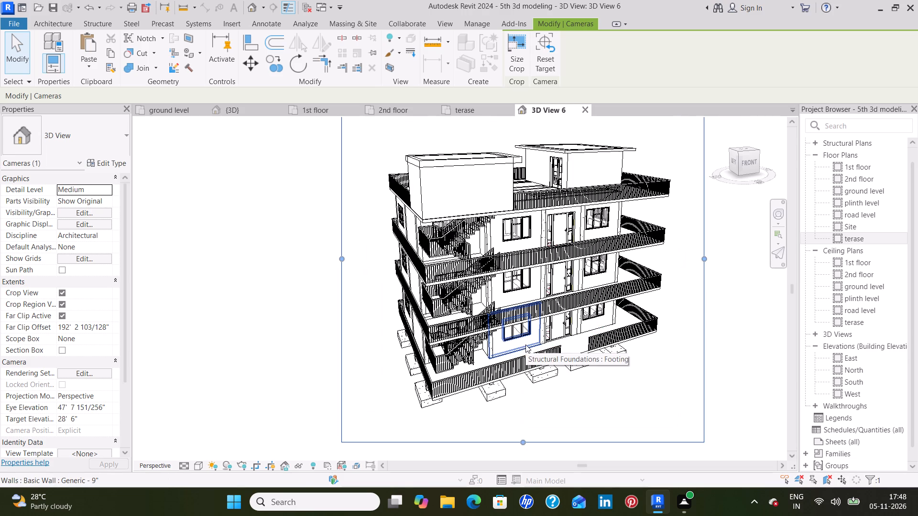
middle_drag(525, 344, 517, 377)
scroll(513, 372, down, 1)
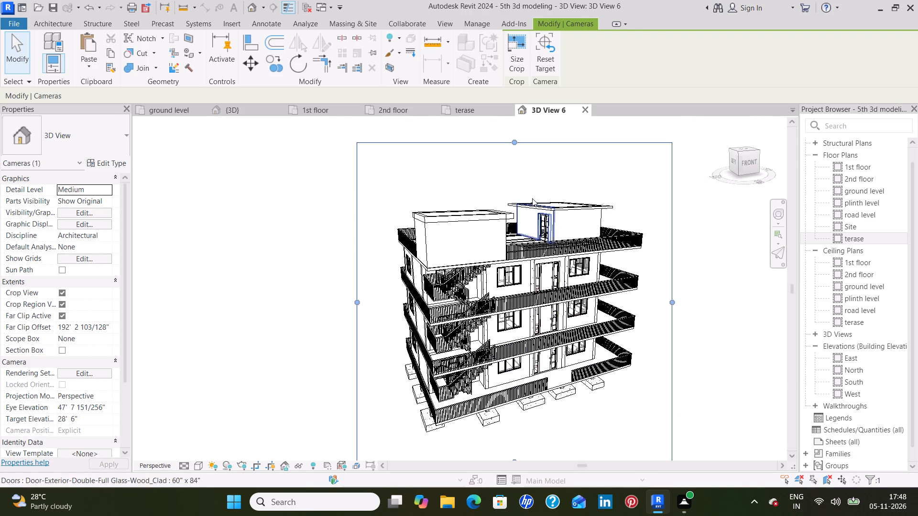
drag(513, 146, 513, 164)
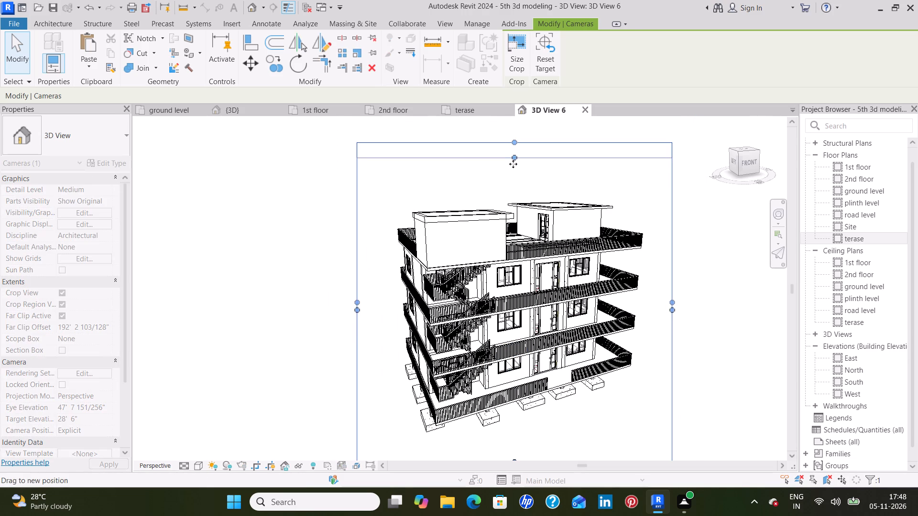
drag(513, 164, 513, 181)
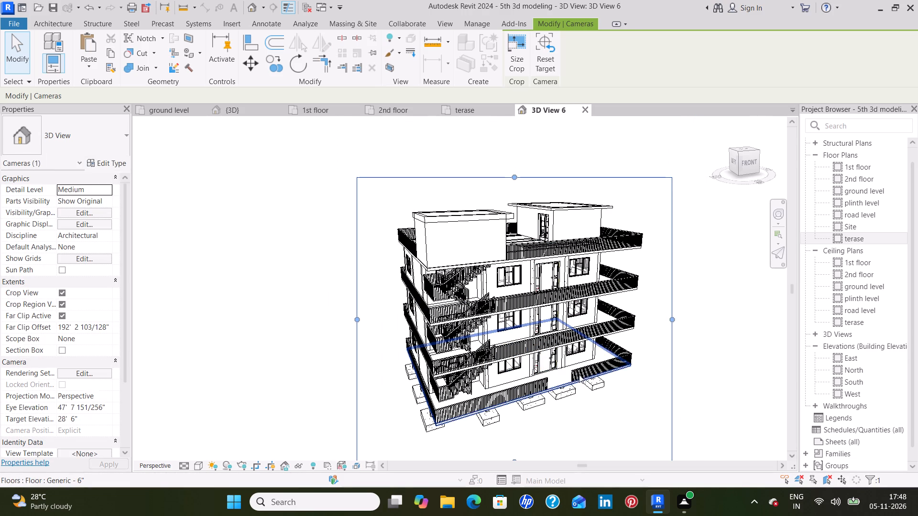
shift+middle_drag(567, 373, 564, 362)
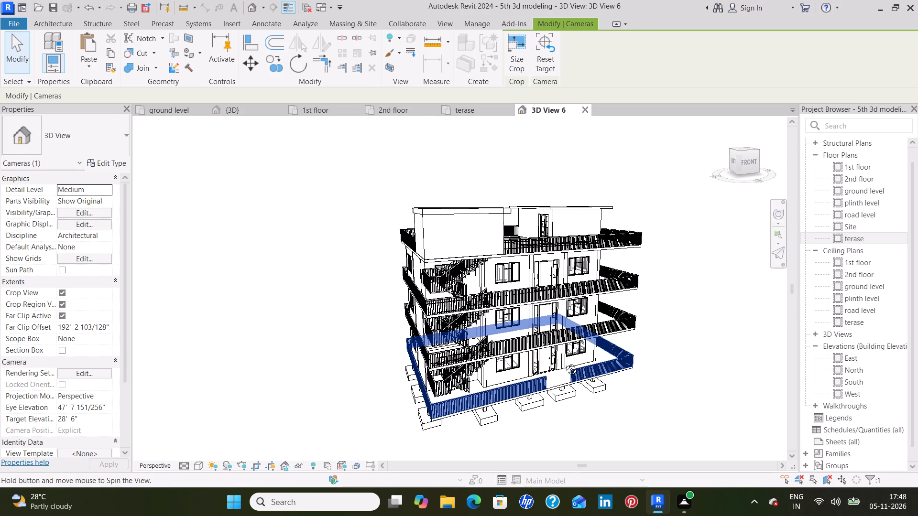
shift+middle_drag(564, 362, 568, 361)
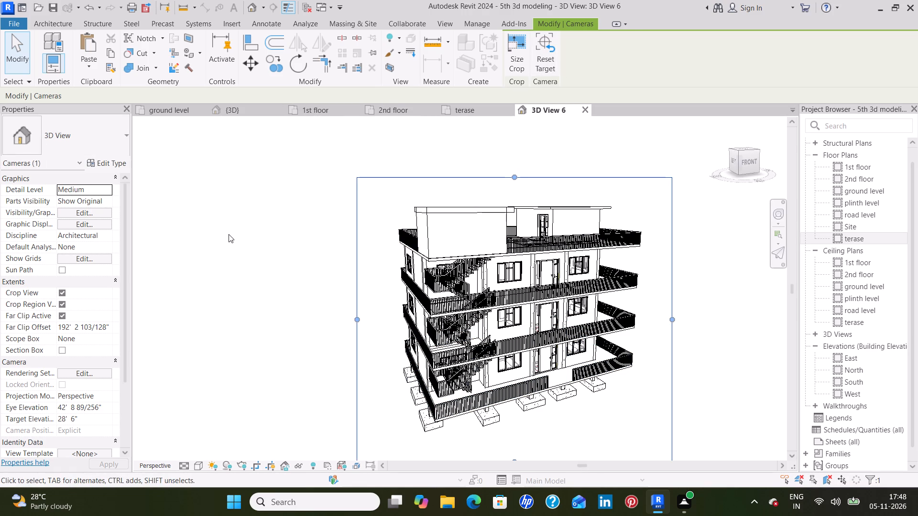
Render the perspective camera view at Medium quality with a printer resolution of 300 DPI.
text(rr)
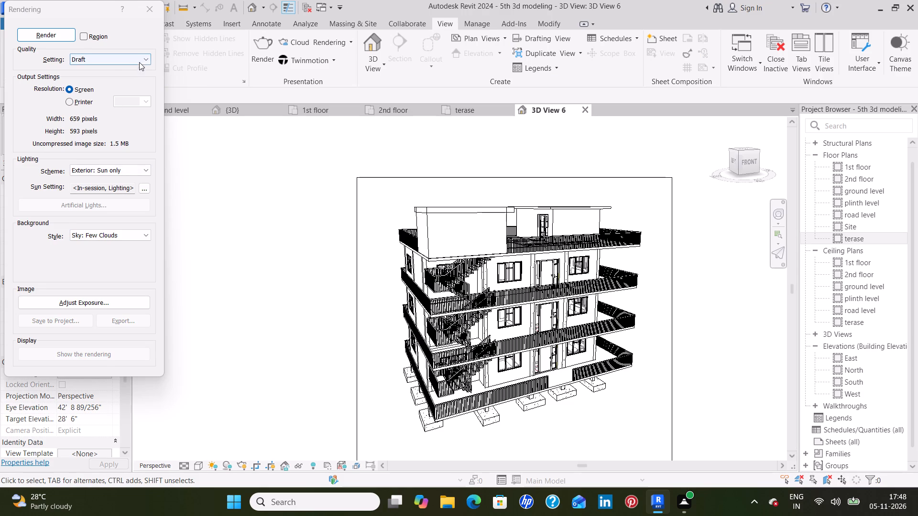
click(140, 61)
click(127, 75)
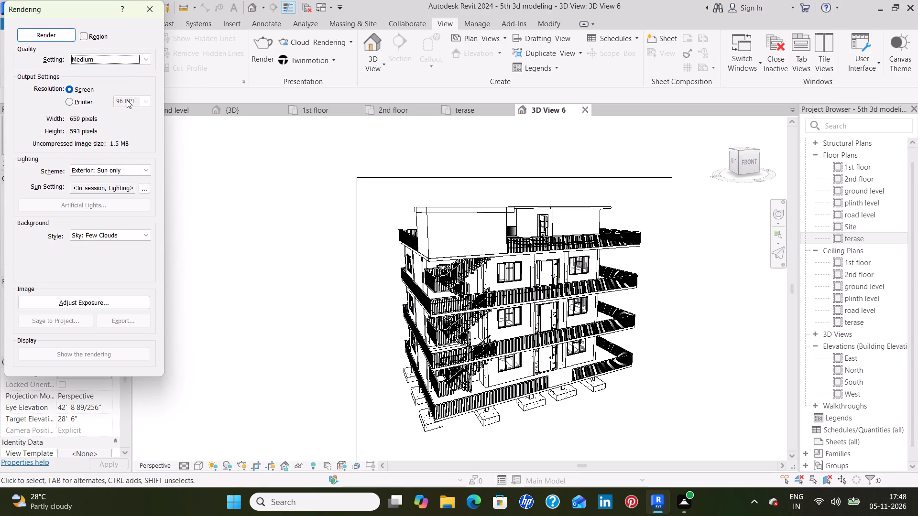
click(70, 100)
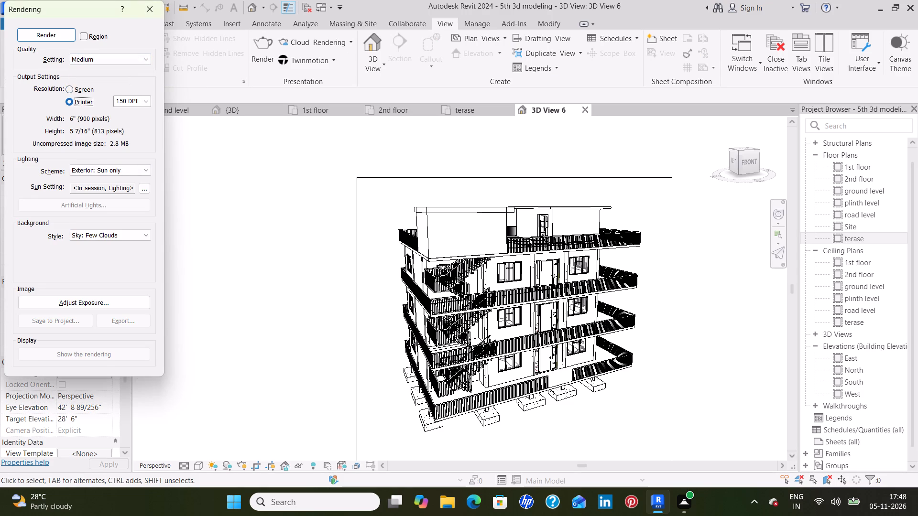
click(144, 100)
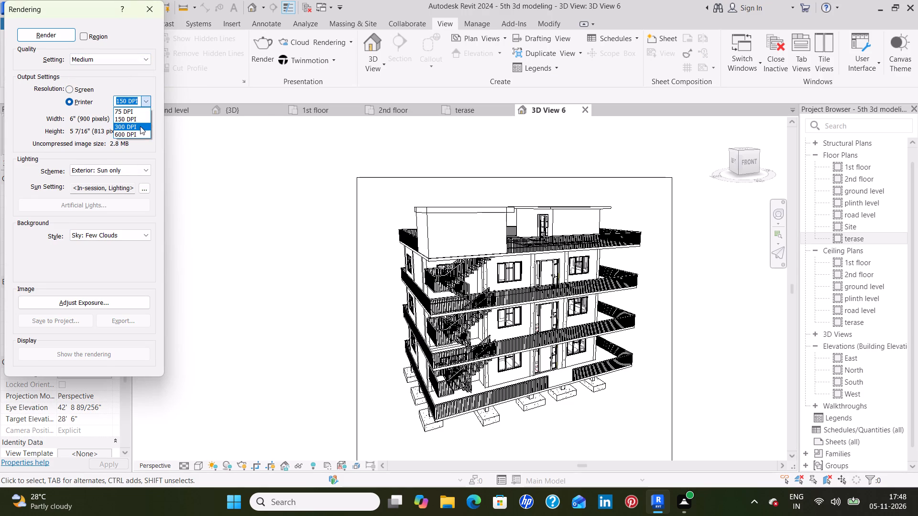
click(140, 126)
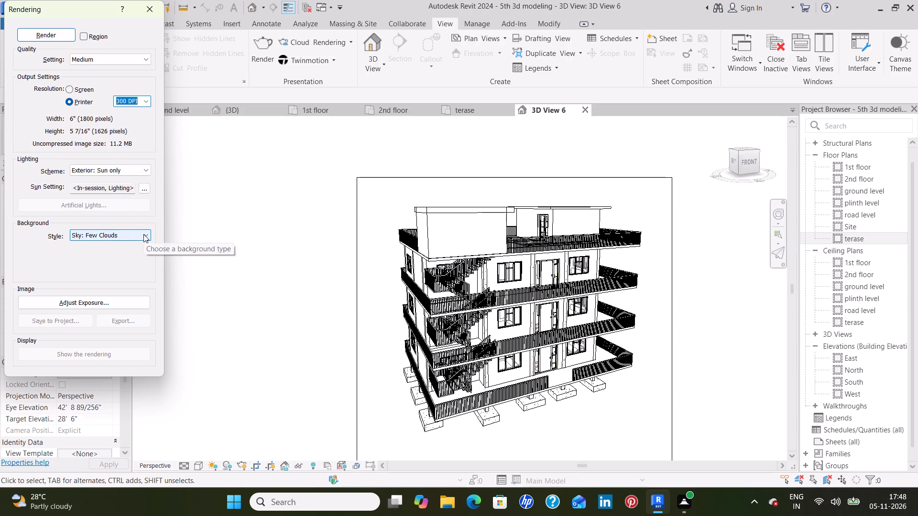
click(60, 36)
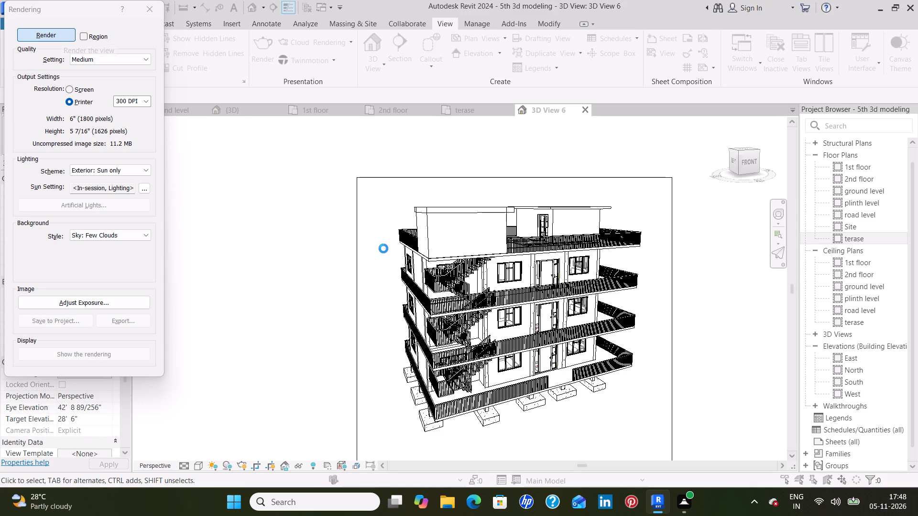
middle_drag(383, 248, 379, 221)
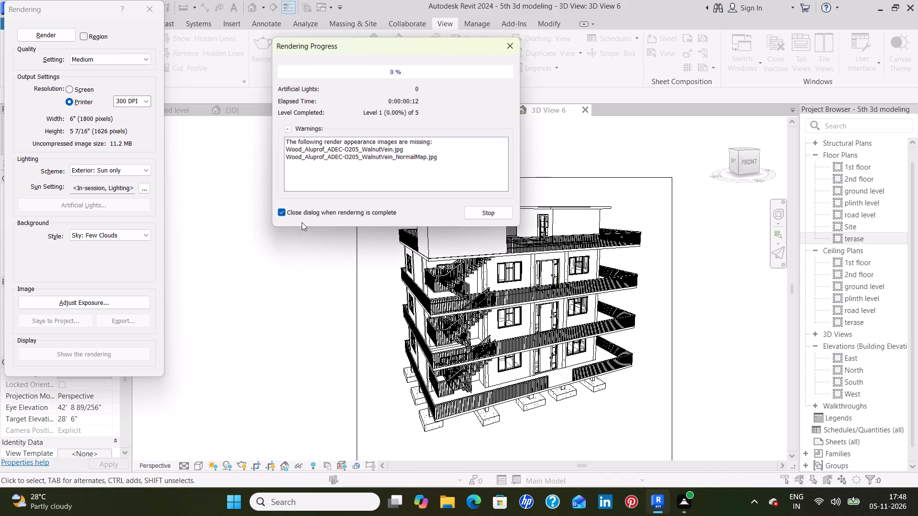
click(512, 47)
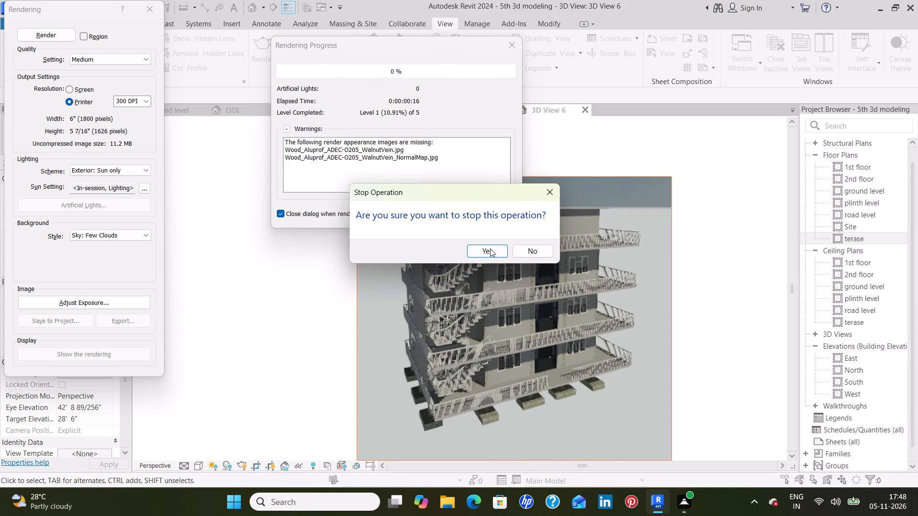
click(528, 251)
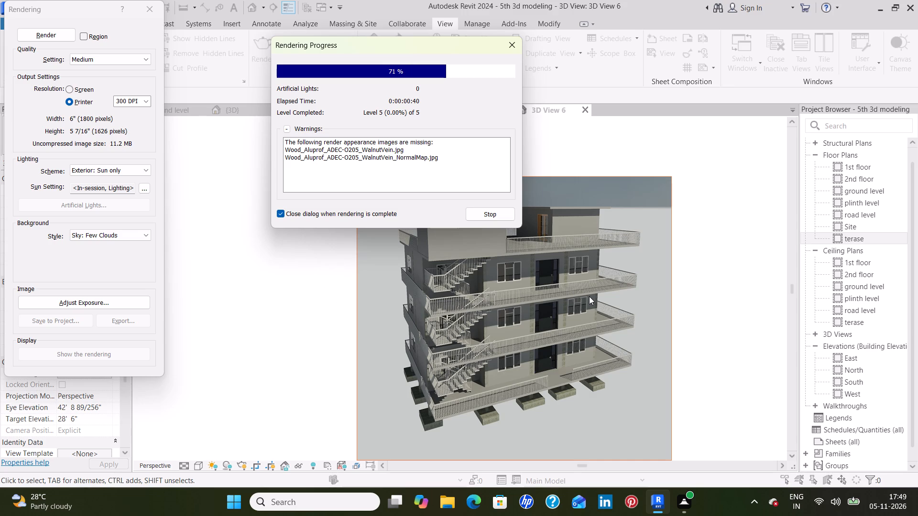
click(498, 214)
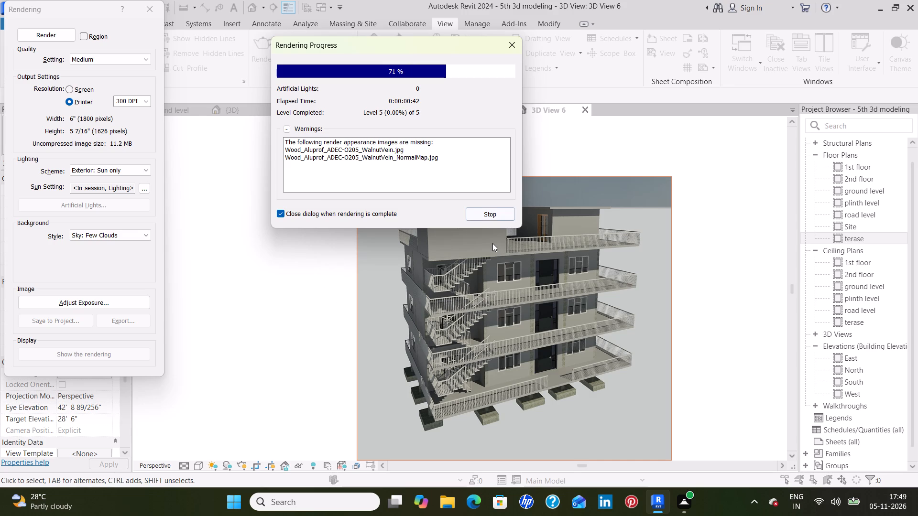
click(493, 249)
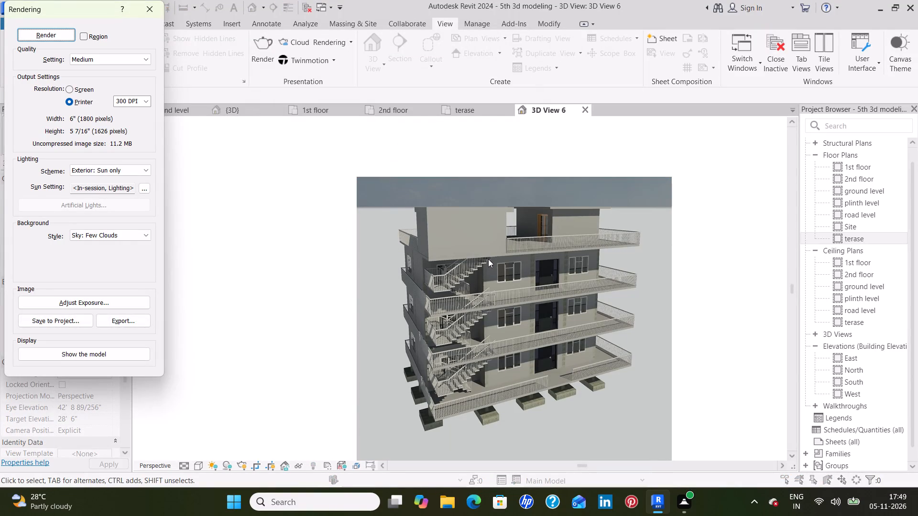
Leave the rendering settings and set the camera view's visual style to Realistic and its detail level to Fine.
click(199, 466)
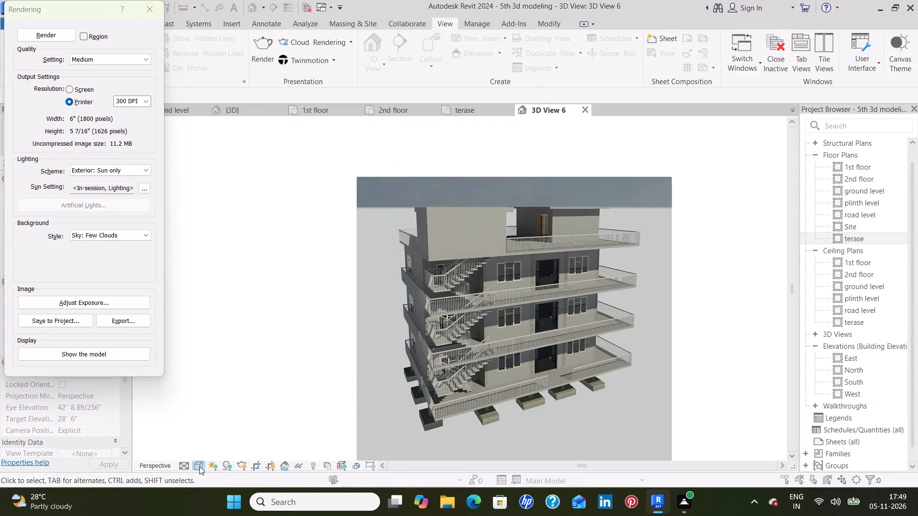
click(219, 454)
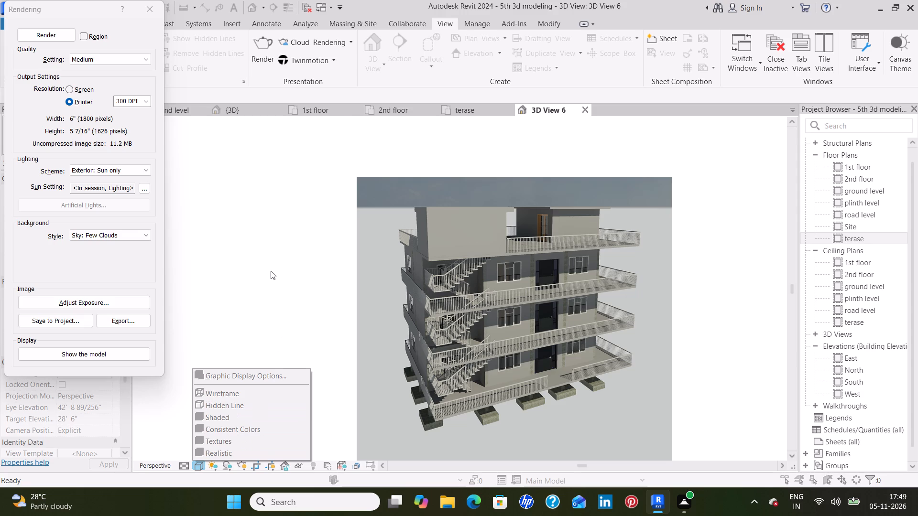
click(147, 11)
scroll(269, 279, down, 2)
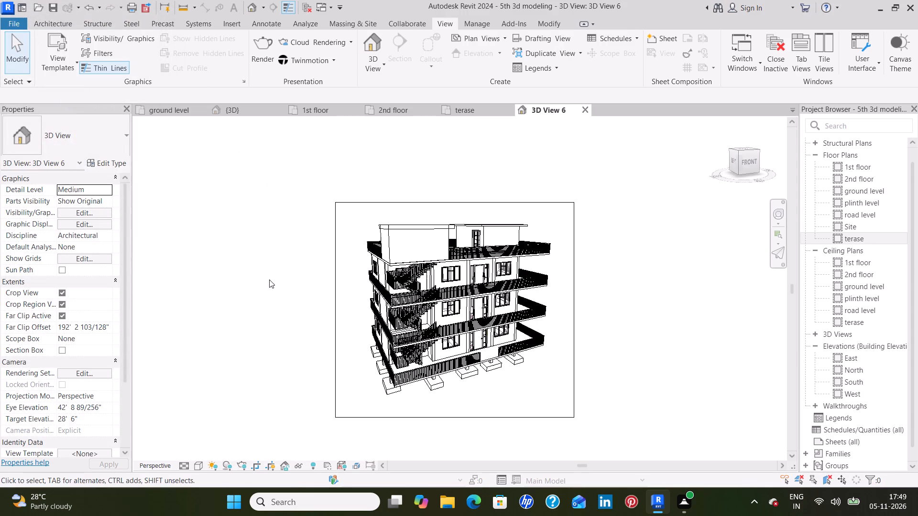
middle_drag(271, 276, 285, 230)
scroll(286, 233, up, 2)
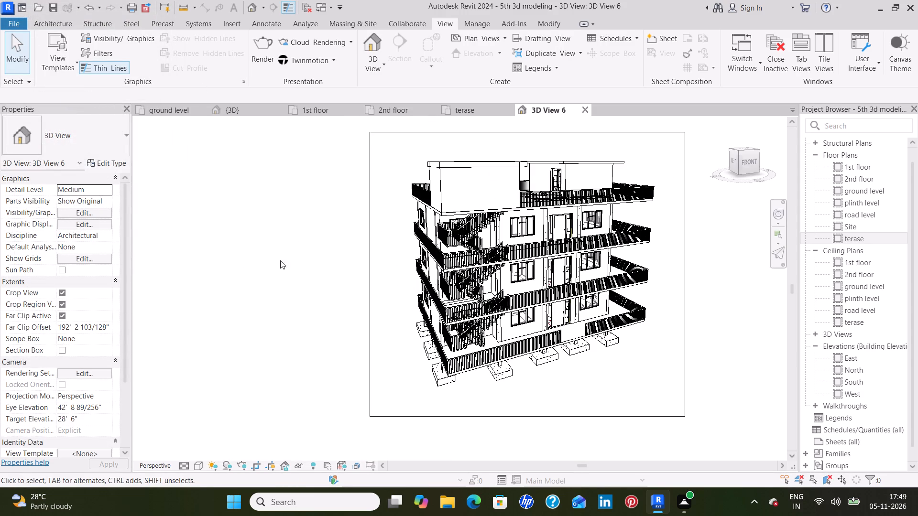
click(197, 468)
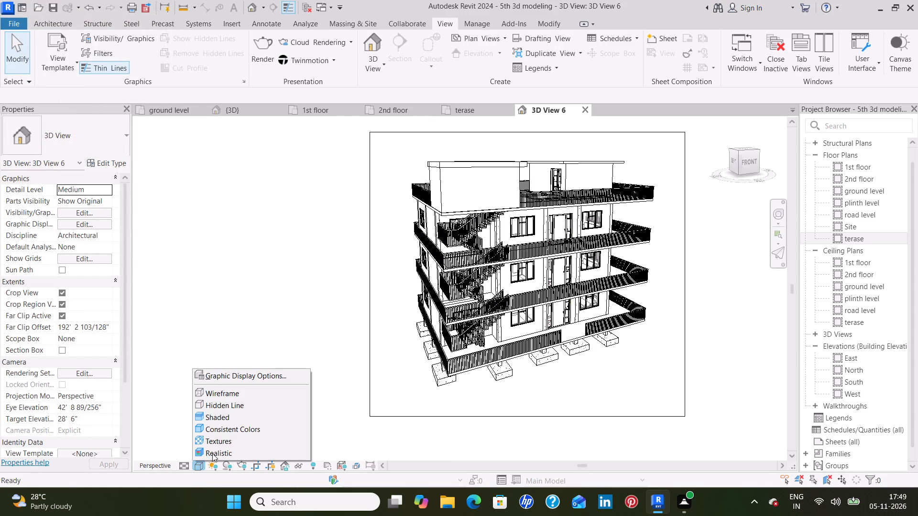
click(212, 453)
click(183, 466)
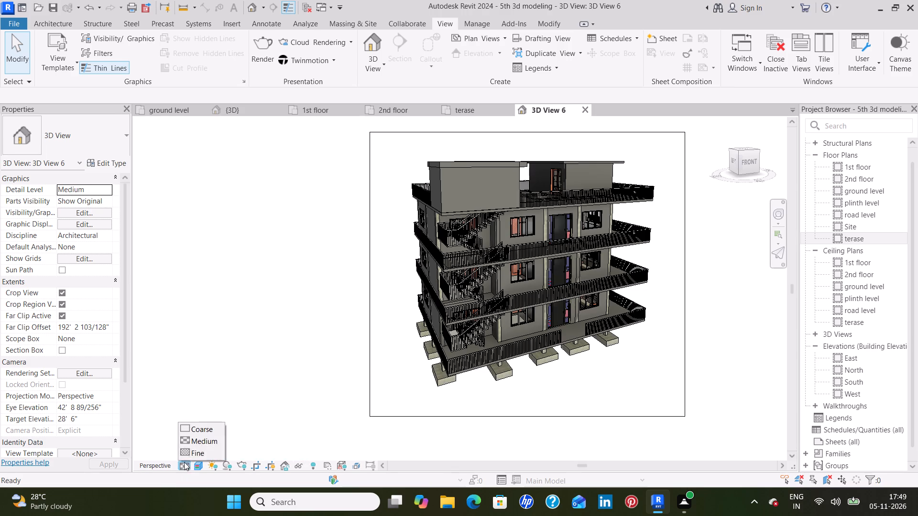
click(191, 455)
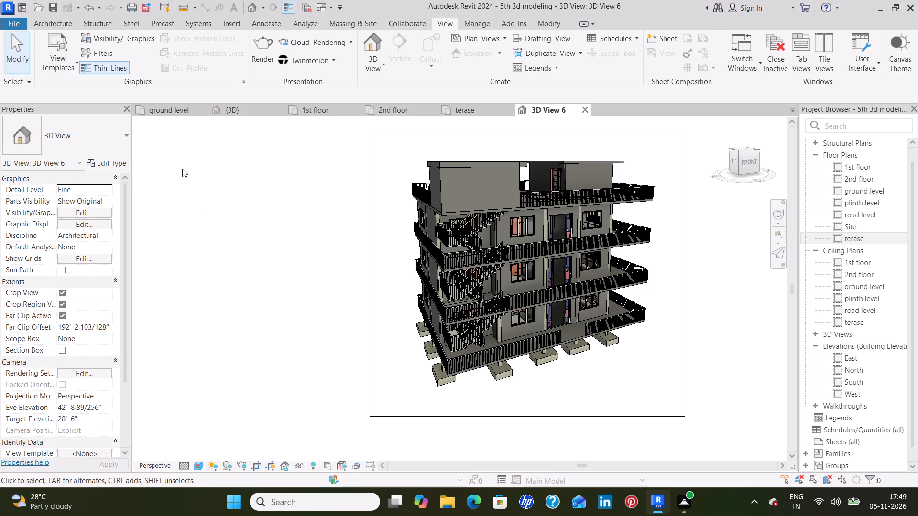
Render the camera view again at Medium quality and 300 DPI, inspect the rendered facade and close the view.
key(r)
key(r)
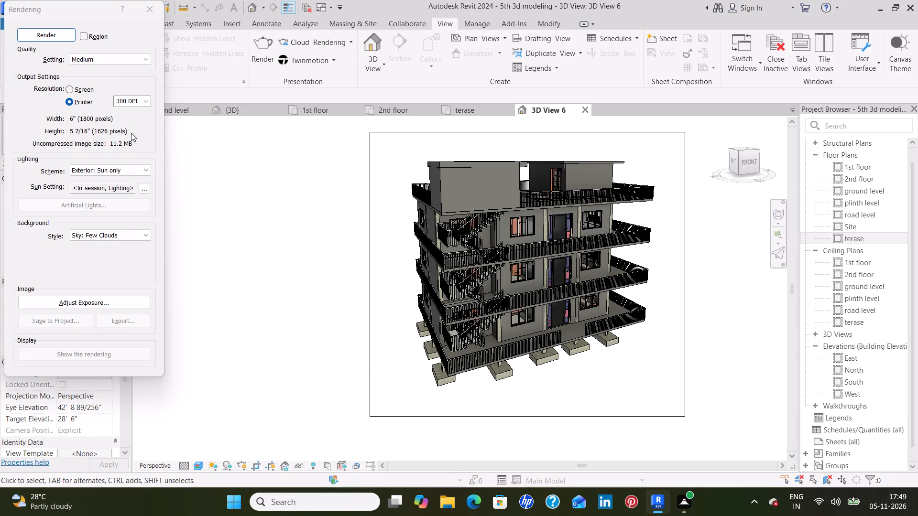
click(51, 35)
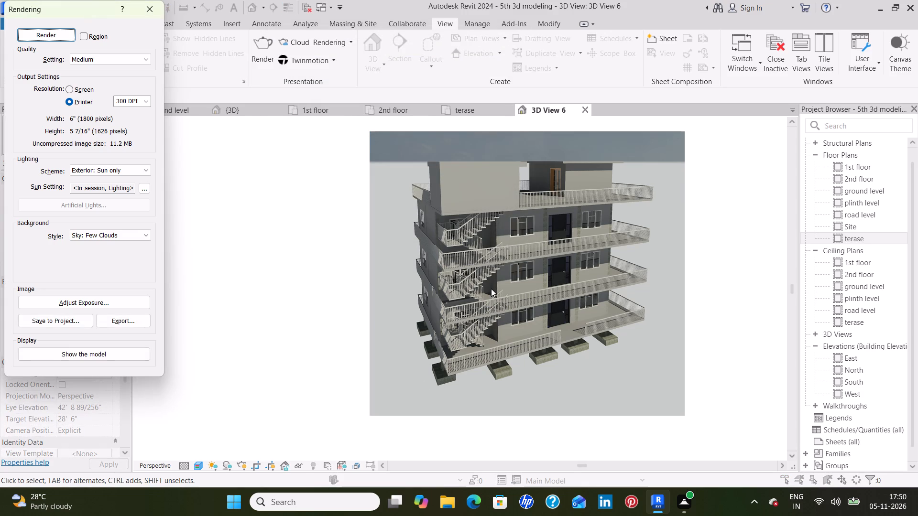
scroll(491, 289, up, 1)
scroll(491, 289, down, 1)
scroll(551, 311, up, 3)
scroll(503, 279, down, 1)
middle_drag(510, 291, 504, 321)
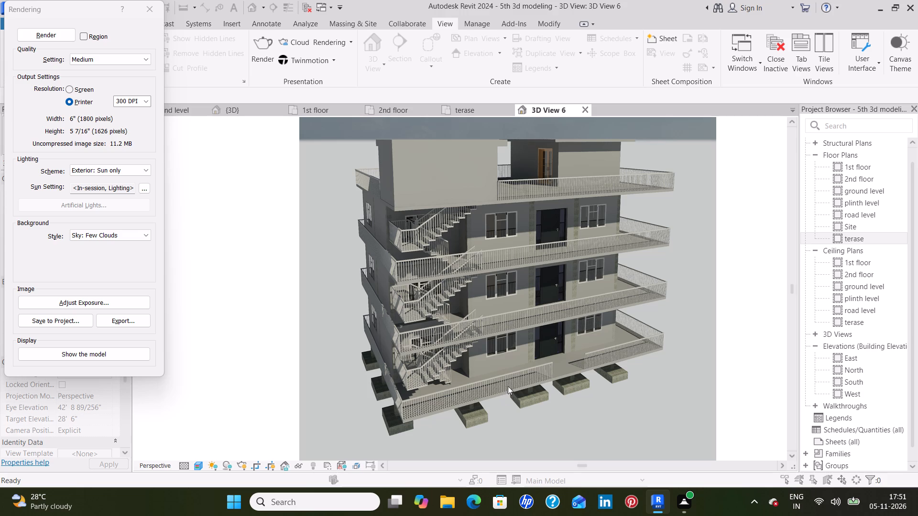
click(585, 113)
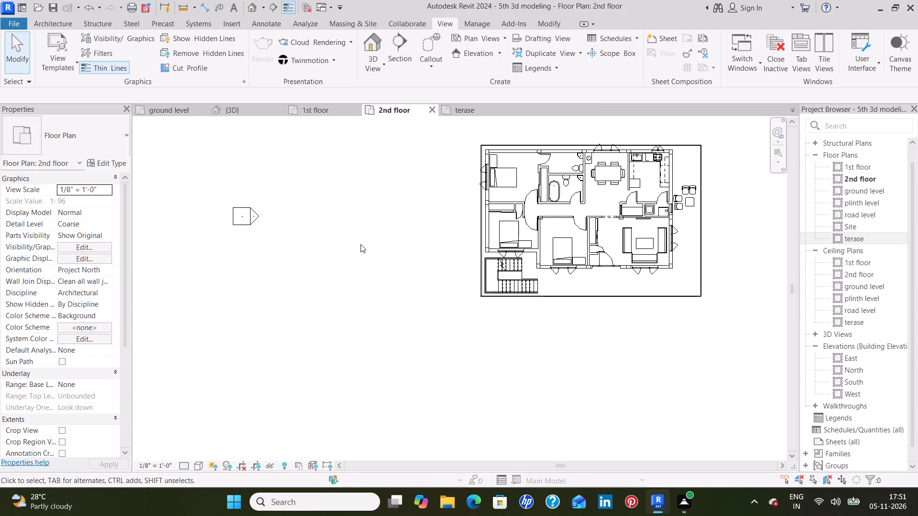
Examine the 2nd floor plan and the ground level plan, including the open area beyond the outdoor seating.
scroll(361, 245, down, 3)
scroll(625, 253, down, 1)
middle_drag(652, 235, 552, 304)
scroll(549, 300, down, 2)
scroll(546, 273, up, 3)
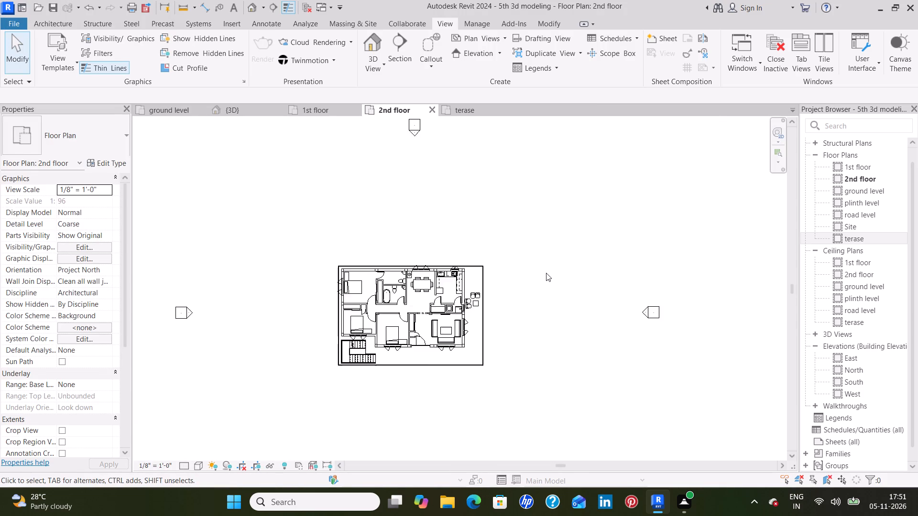
scroll(546, 273, up, 6)
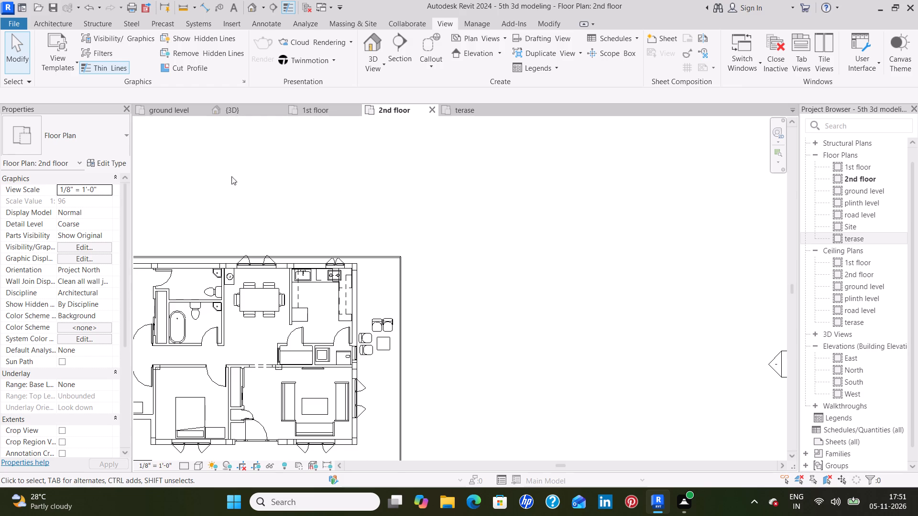
click(173, 114)
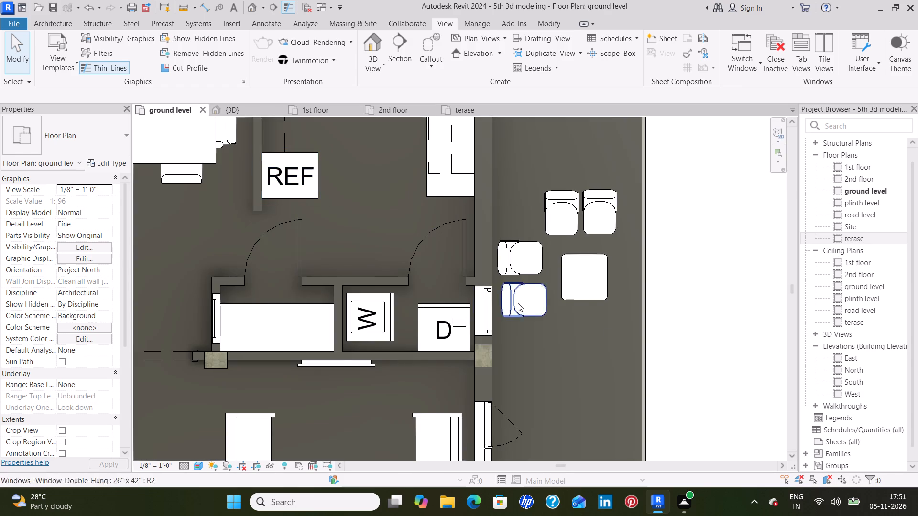
scroll(652, 346, down, 4)
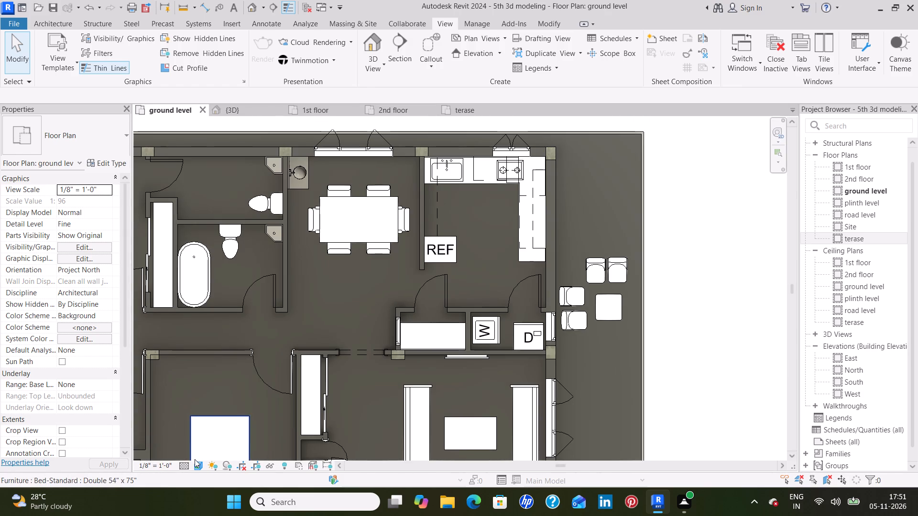
click(196, 464)
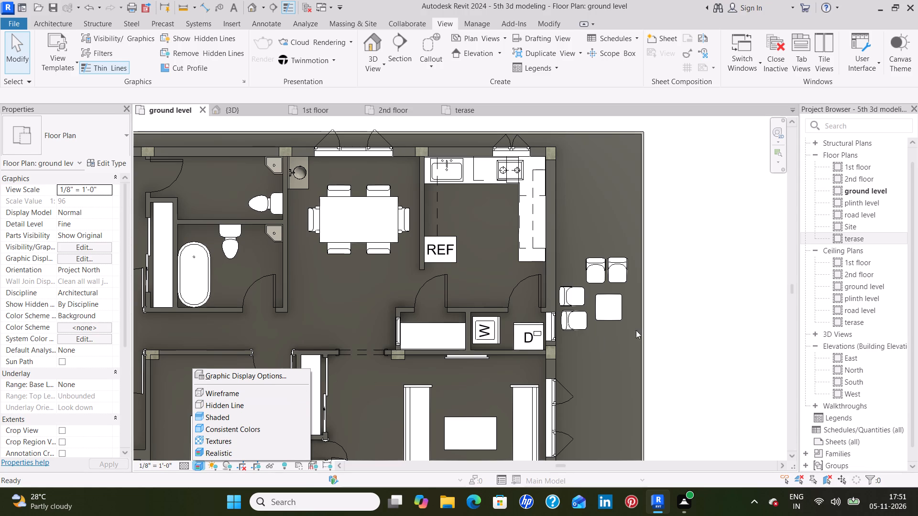
click(678, 325)
scroll(675, 325, down, 4)
middle_drag(704, 324, 601, 334)
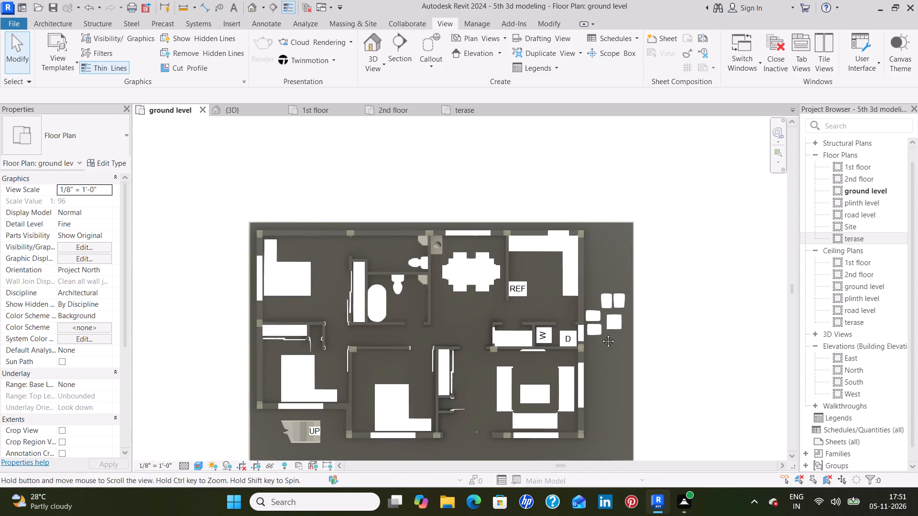
middle_drag(601, 334, 436, 304)
scroll(508, 289, up, 1)
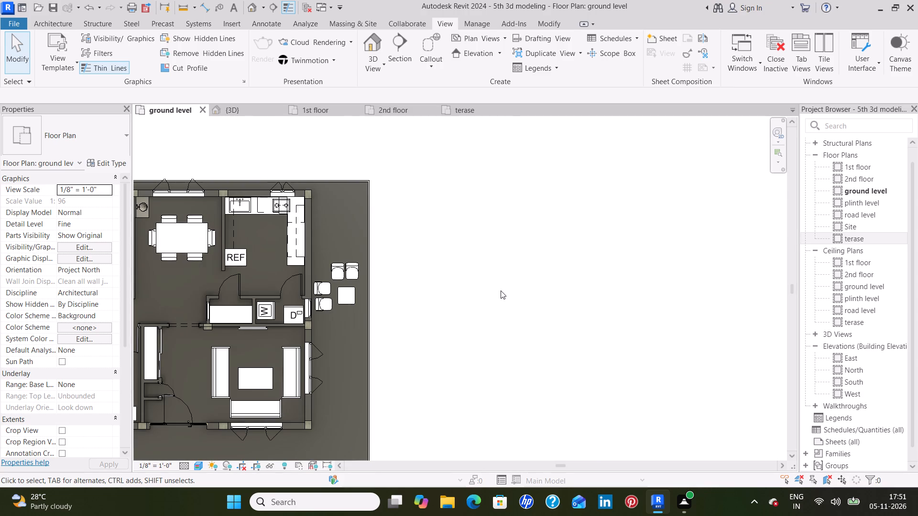
scroll(545, 291, down, 1)
scroll(545, 291, up, 3)
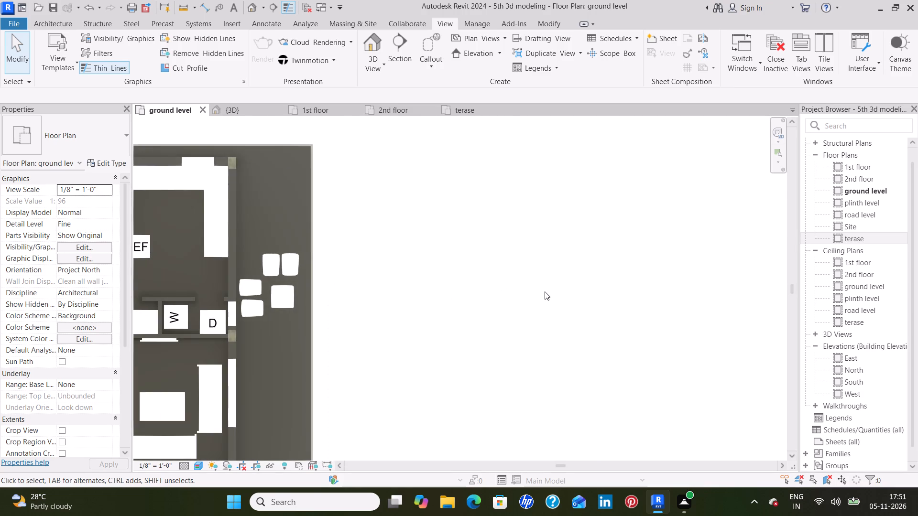
scroll(545, 291, up, 2)
scroll(539, 292, down, 3)
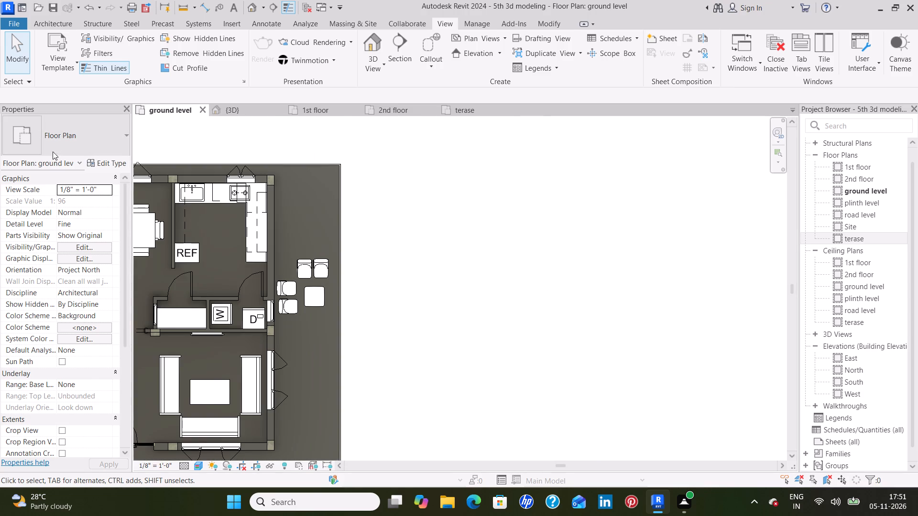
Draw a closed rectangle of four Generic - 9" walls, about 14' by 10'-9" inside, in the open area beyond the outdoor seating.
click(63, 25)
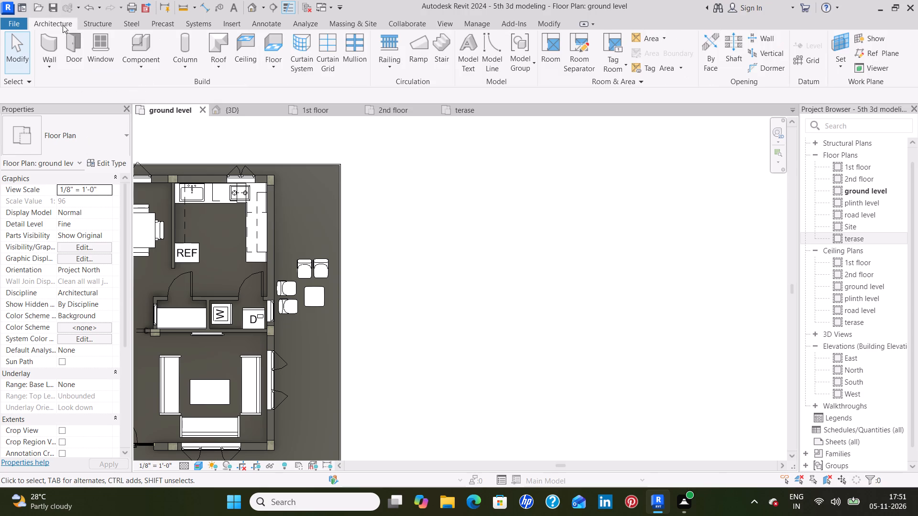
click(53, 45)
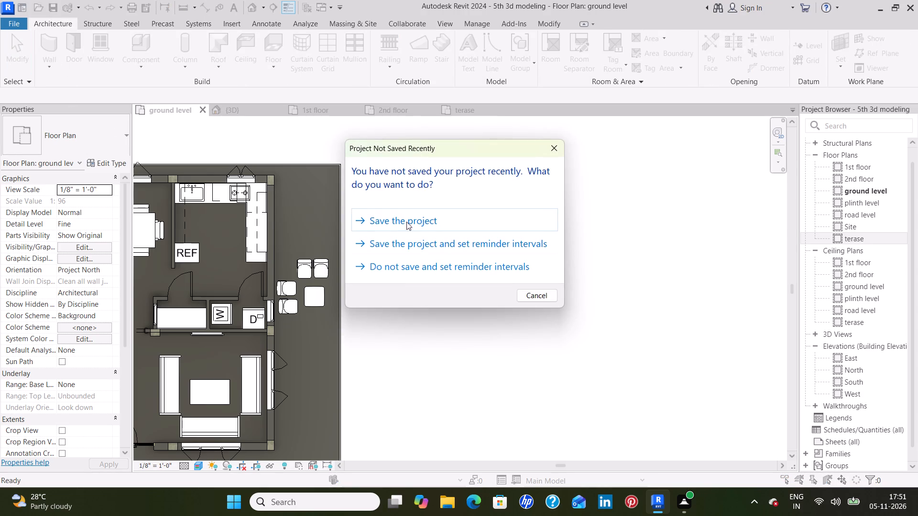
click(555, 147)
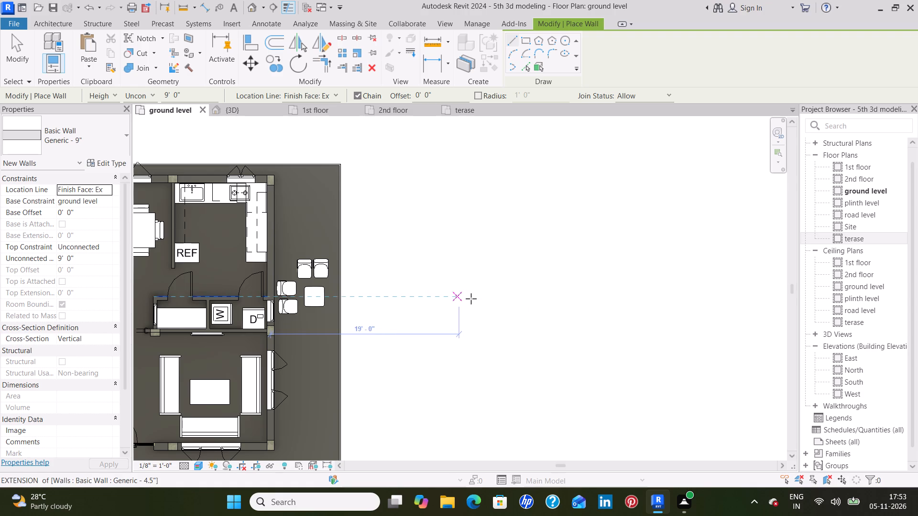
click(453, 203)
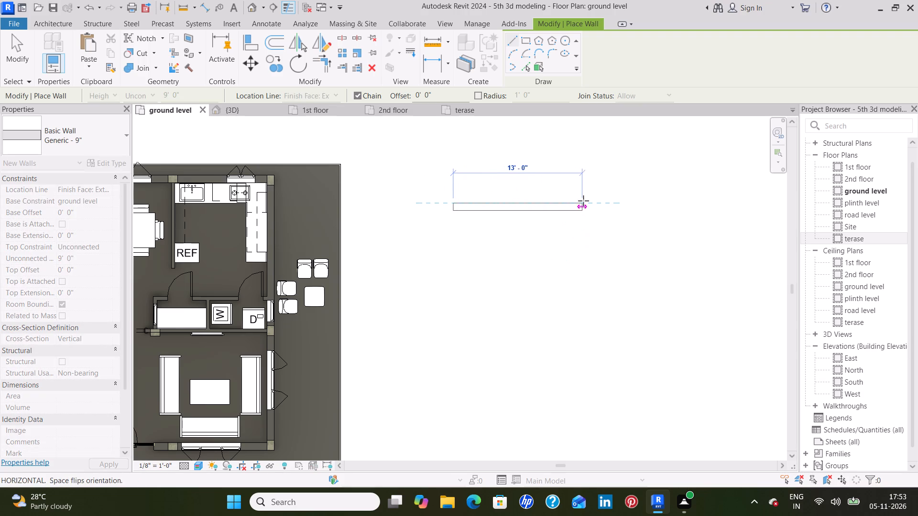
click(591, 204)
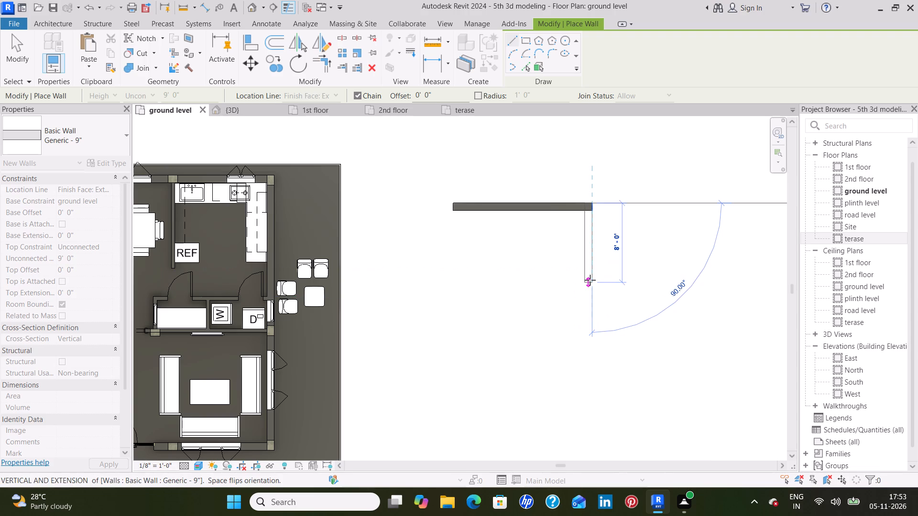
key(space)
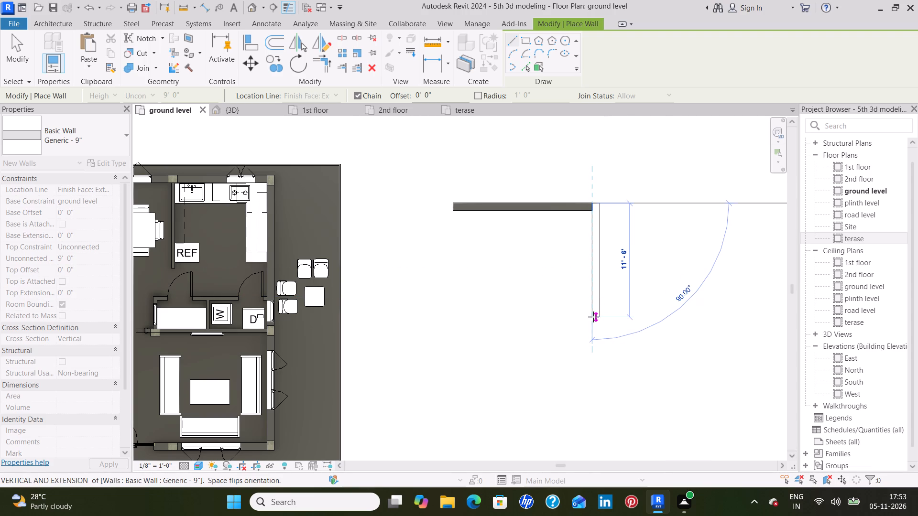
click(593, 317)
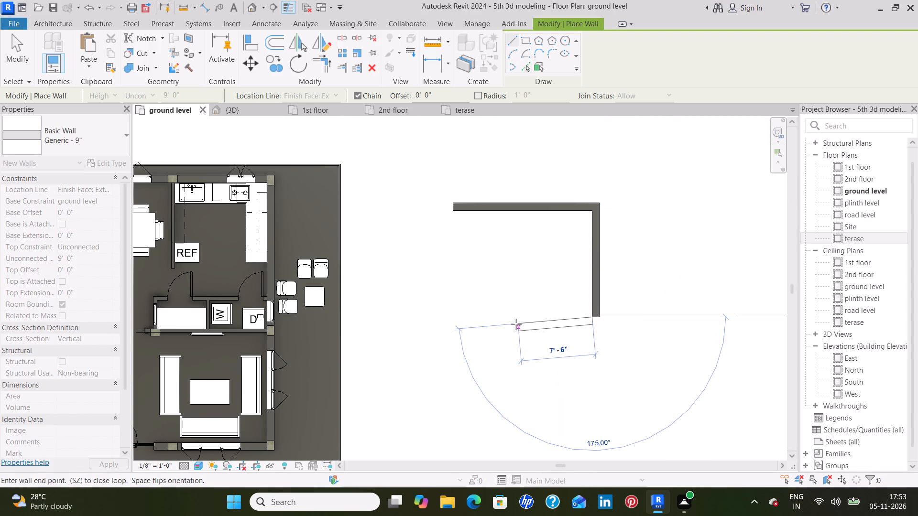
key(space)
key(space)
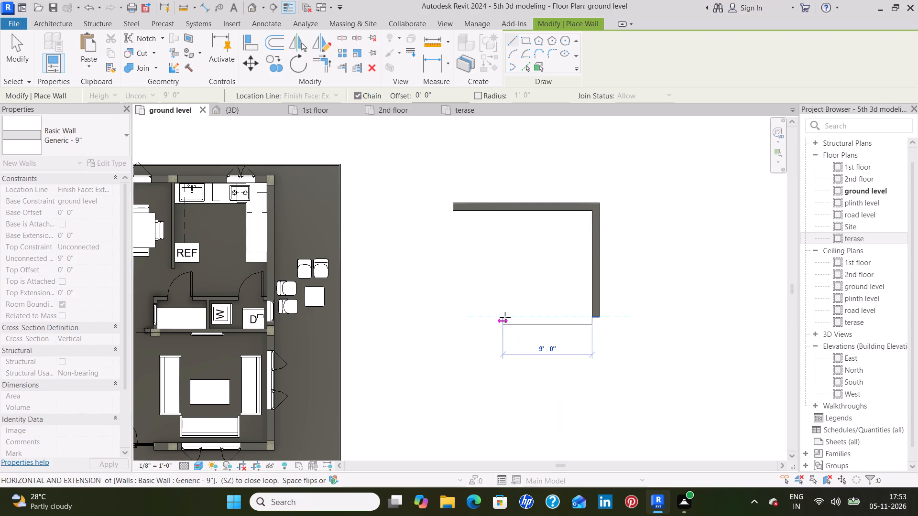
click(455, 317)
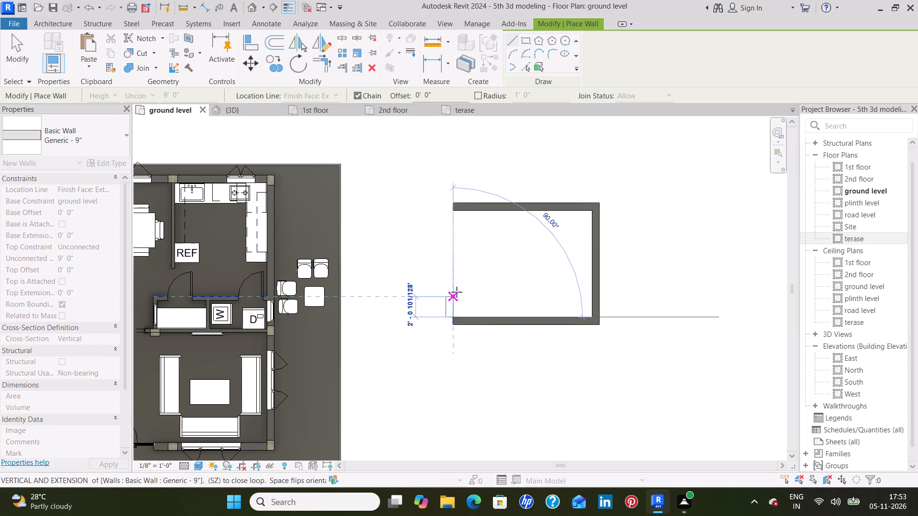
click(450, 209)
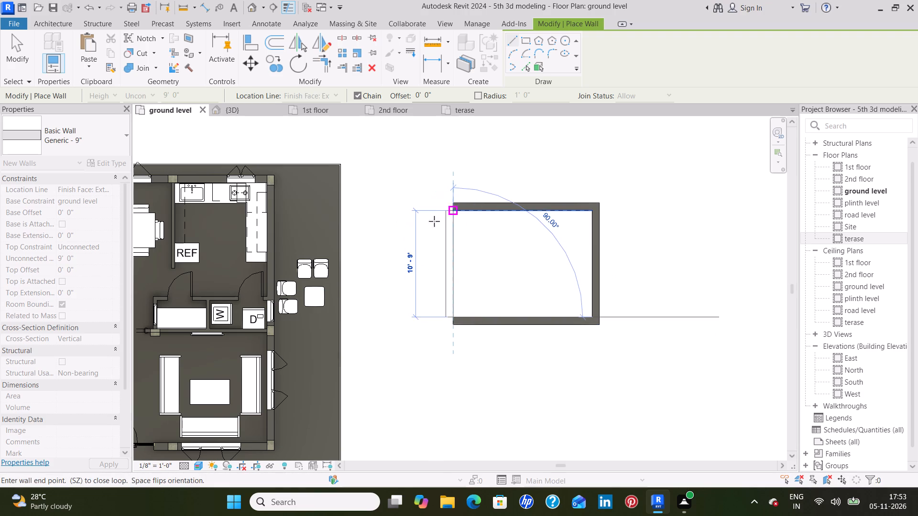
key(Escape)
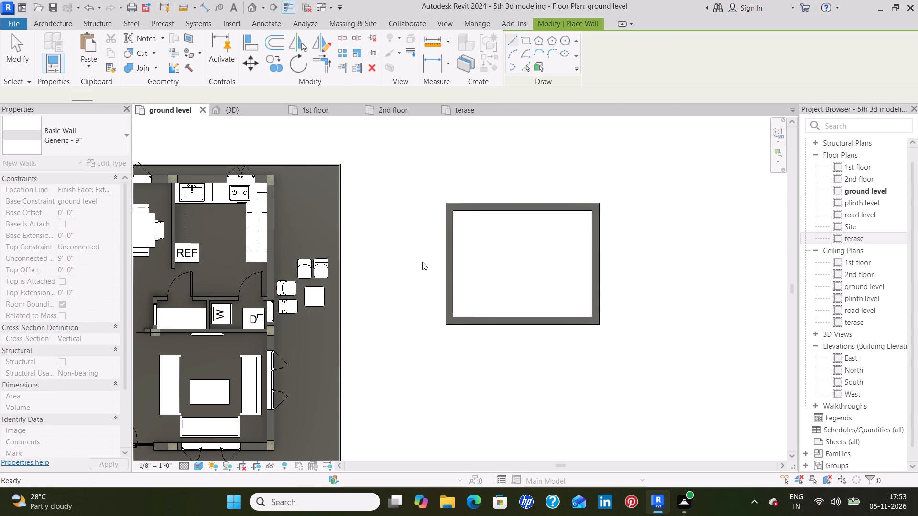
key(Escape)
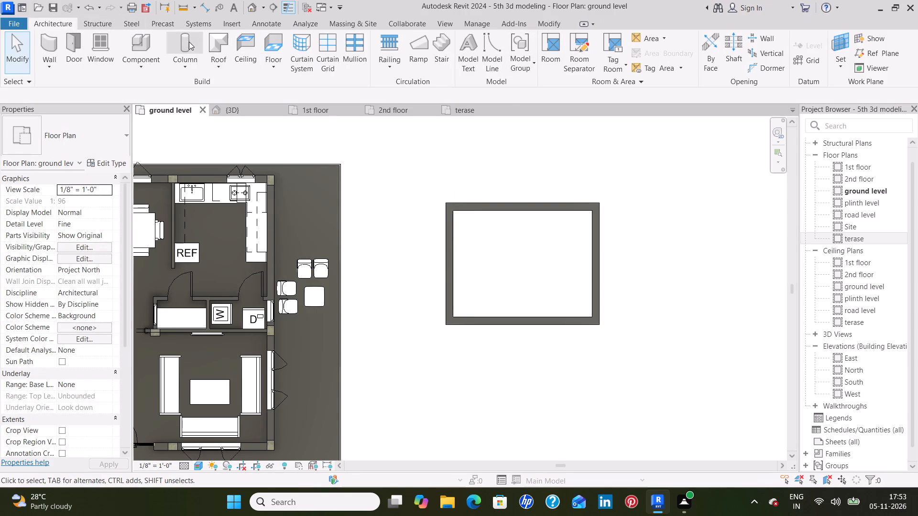
Measure the inside length and width of the new rectangular wall enclosure between opposite wall faces.
click(186, 7)
click(453, 256)
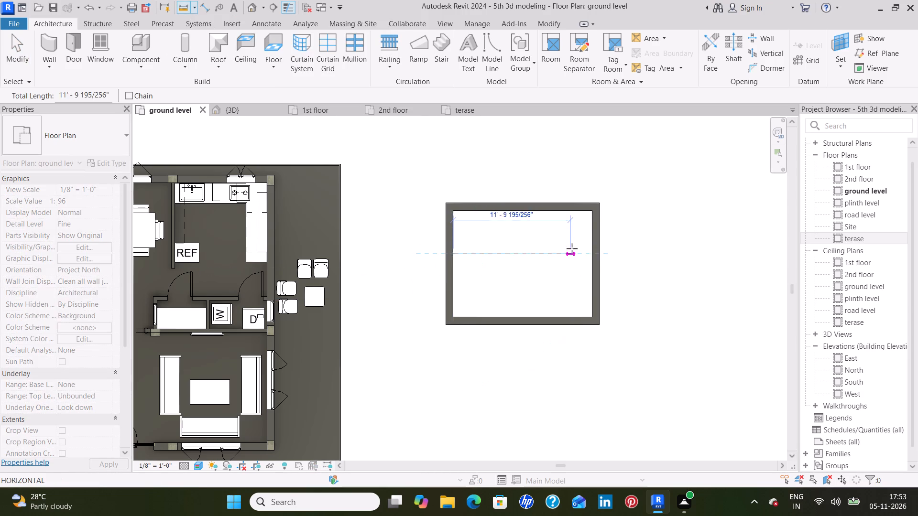
click(591, 254)
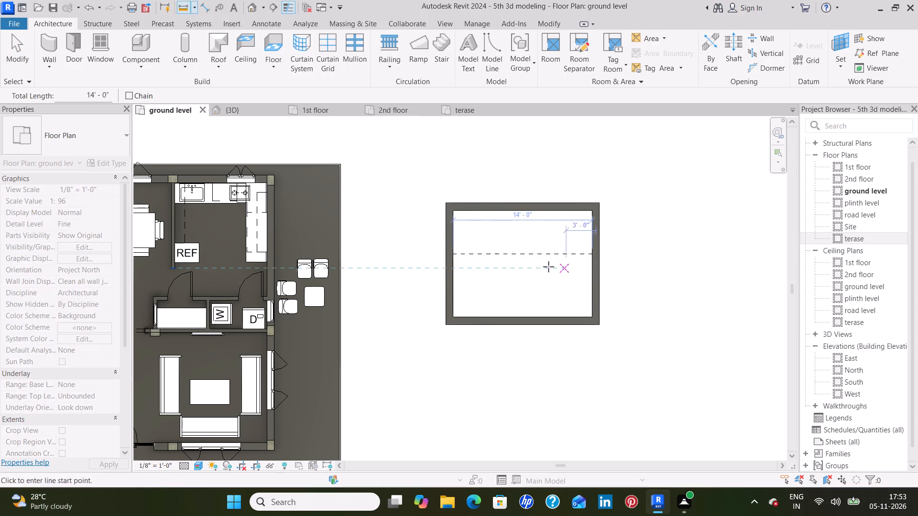
click(542, 212)
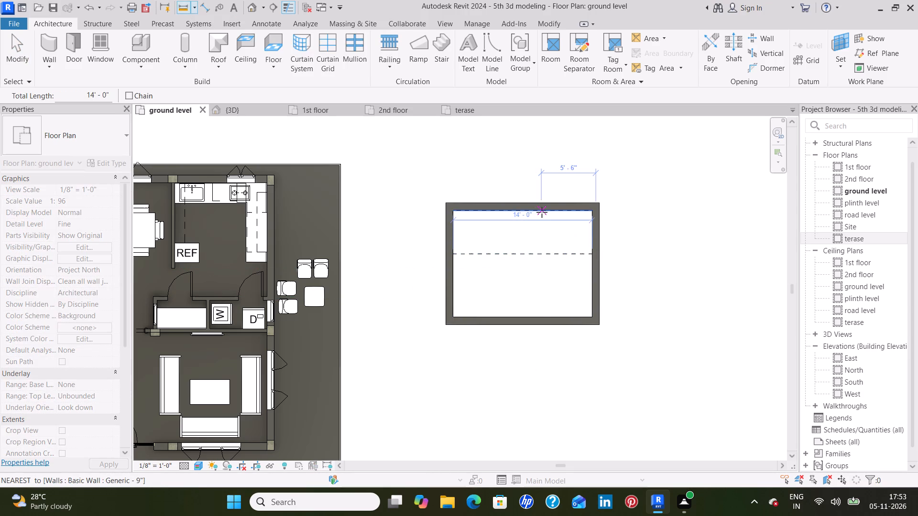
click(539, 317)
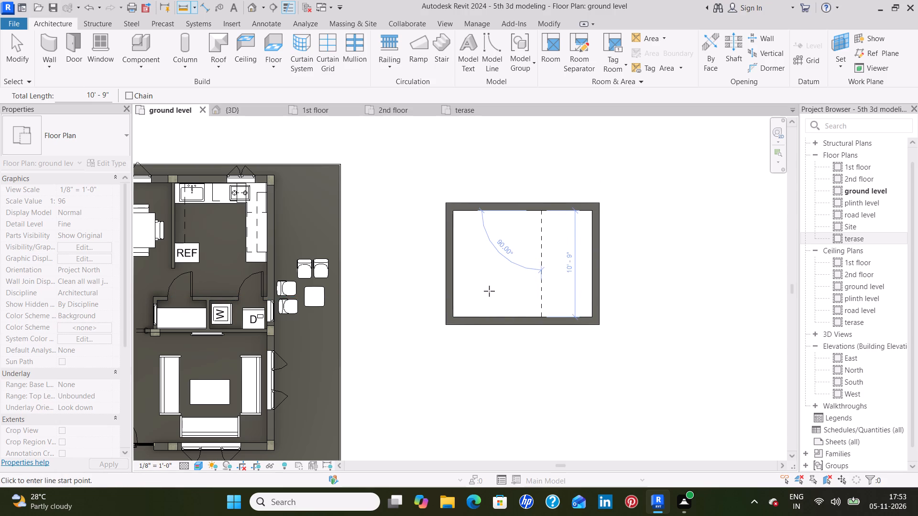
key(Escape)
key(Escape)
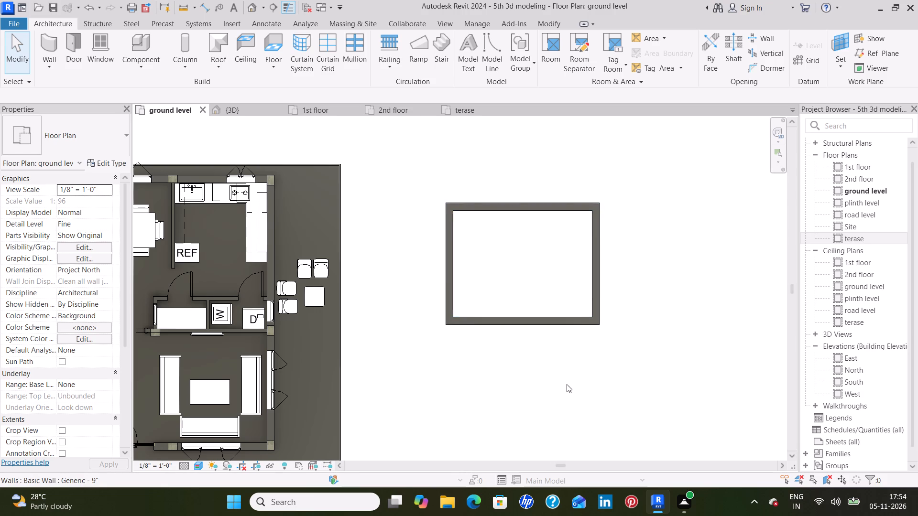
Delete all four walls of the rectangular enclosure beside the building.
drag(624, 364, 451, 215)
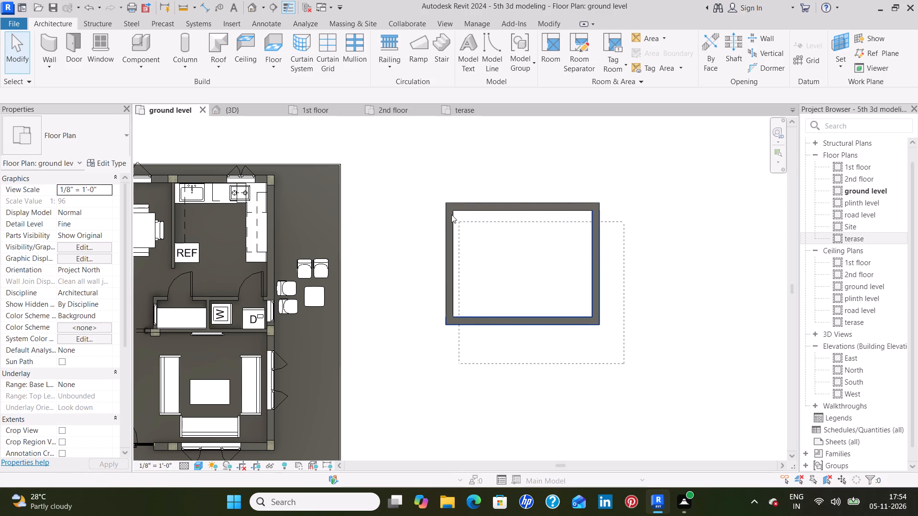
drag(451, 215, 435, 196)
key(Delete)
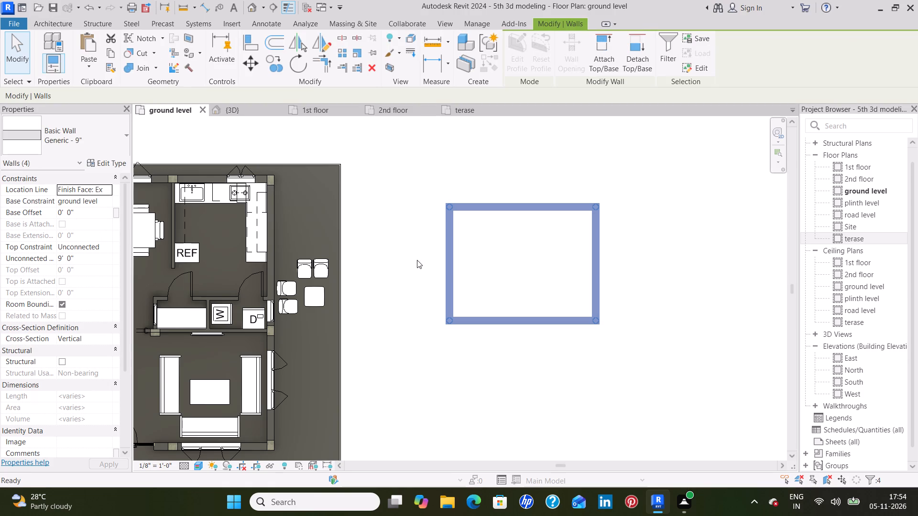
Set the ground level floor plan's visual style to Wireframe.
scroll(415, 269, down, 2)
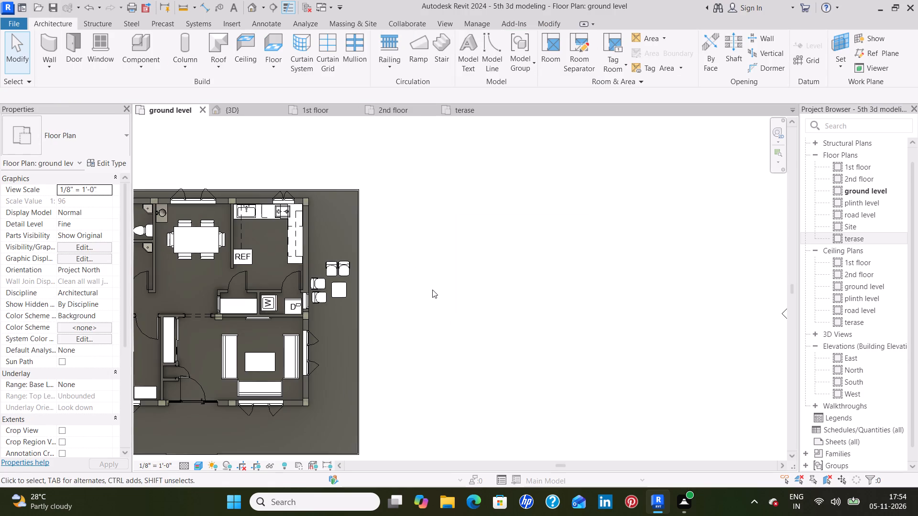
middle_drag(432, 290, 524, 240)
middle_drag(382, 242, 423, 246)
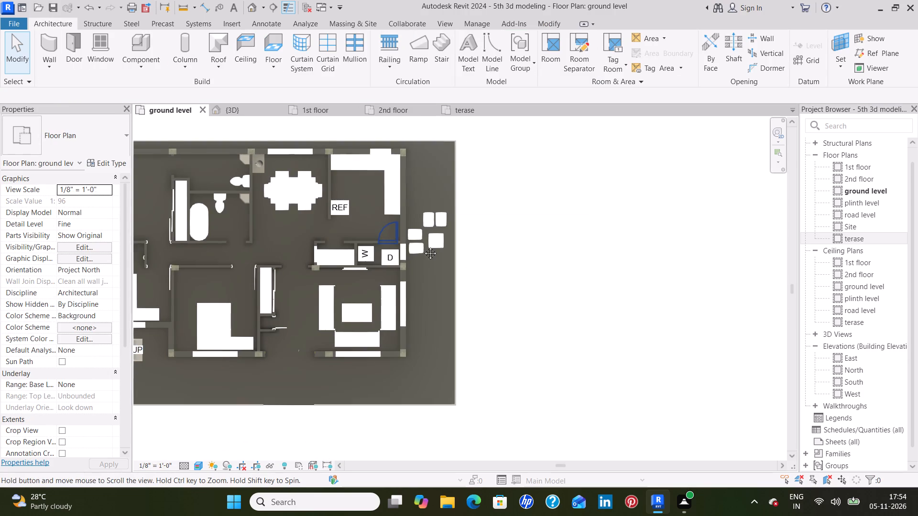
middle_drag(423, 246, 511, 248)
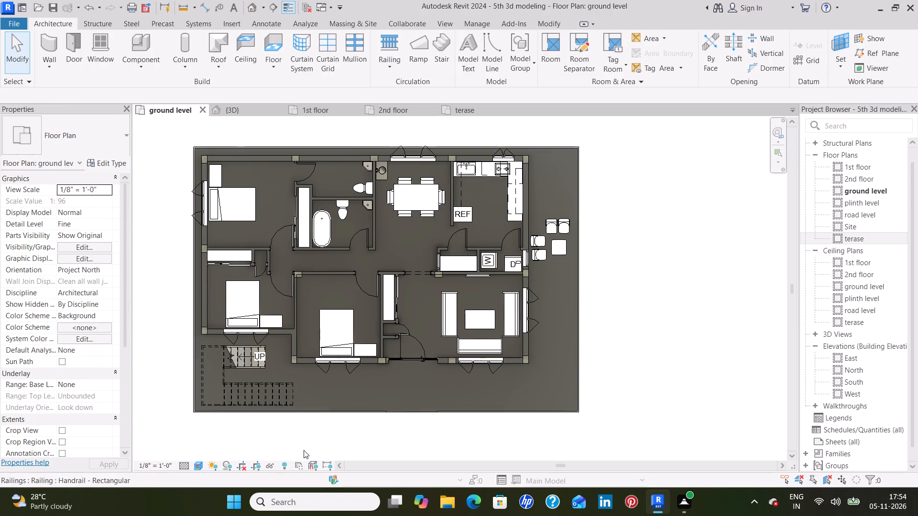
click(196, 465)
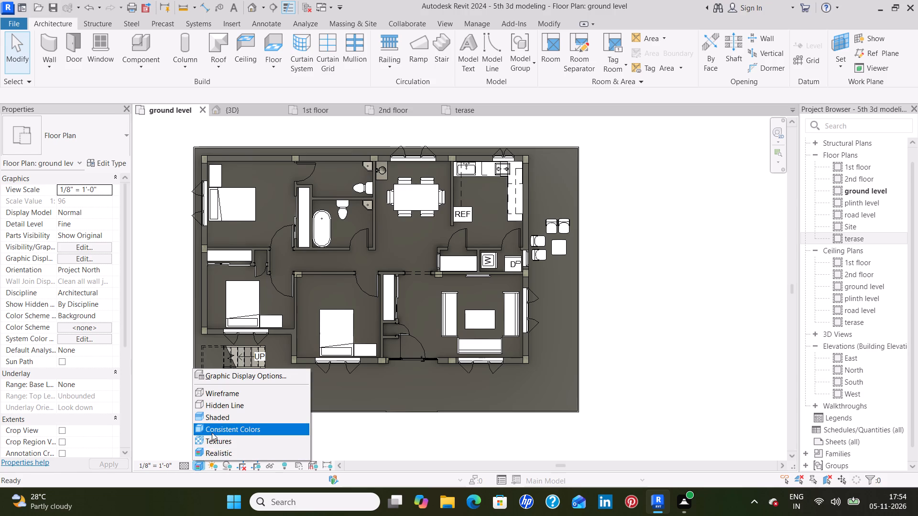
click(224, 388)
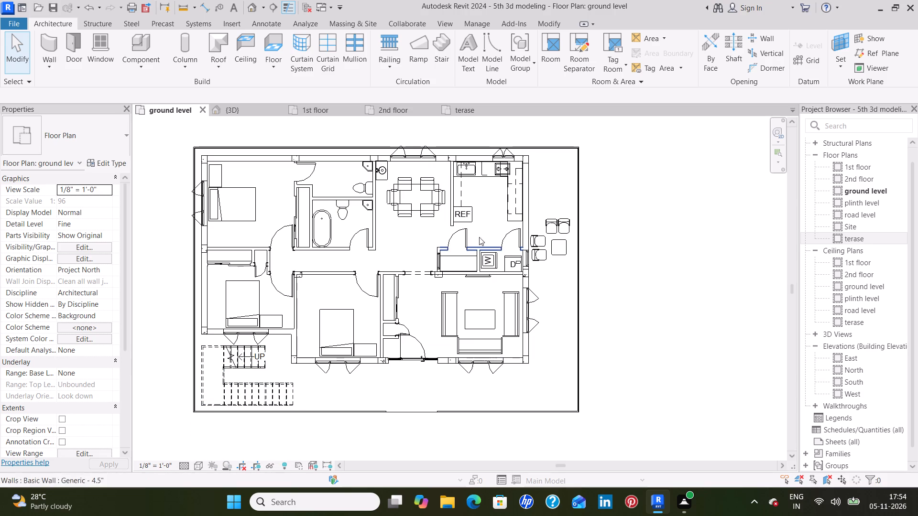
Examine the 1st floor and 2nd floor plans, checking the 2nd floor's layout and available visual styles.
click(326, 110)
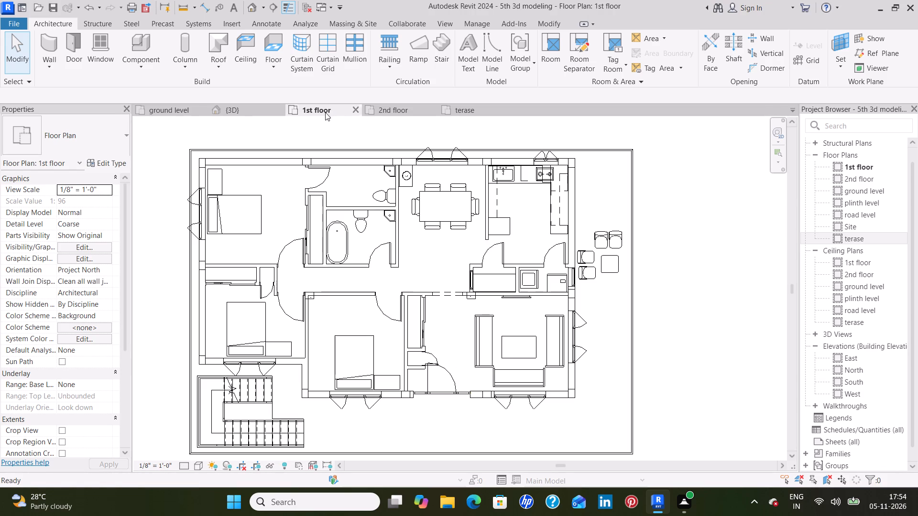
click(393, 112)
scroll(342, 329, down, 2)
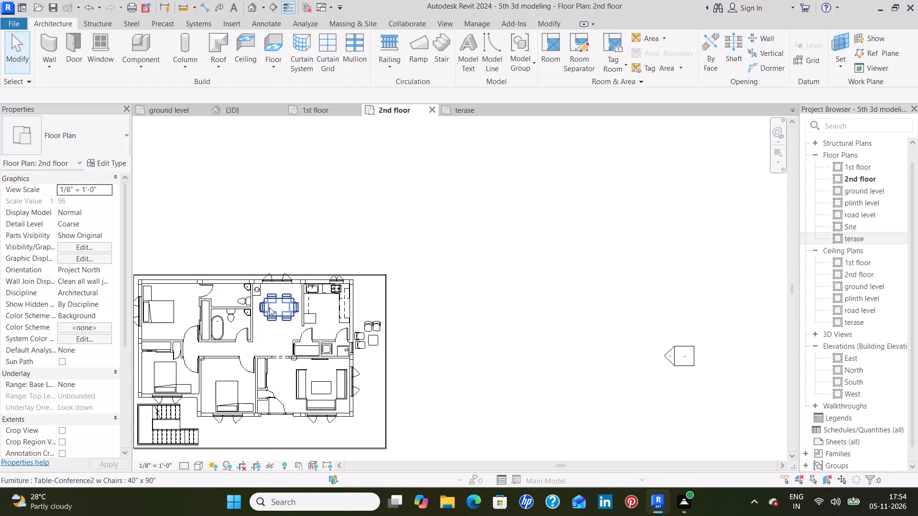
middle_drag(269, 307, 389, 235)
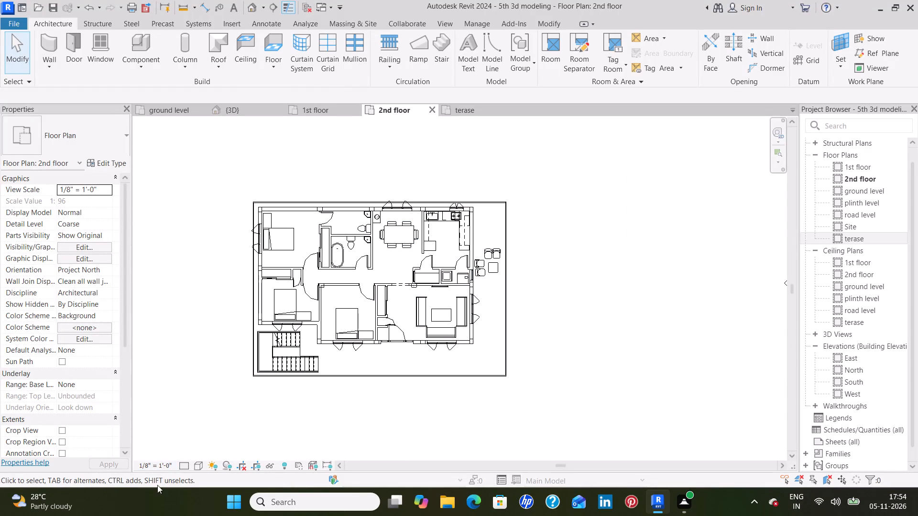
click(195, 466)
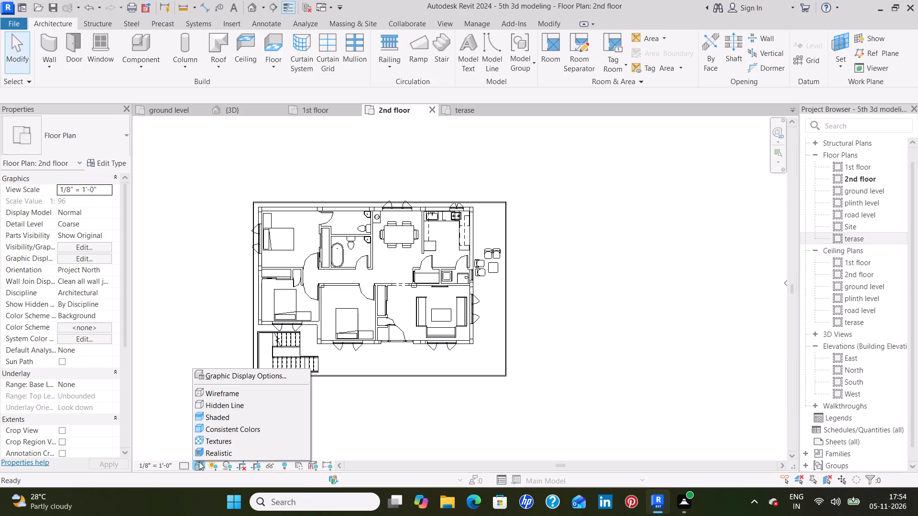
click(382, 429)
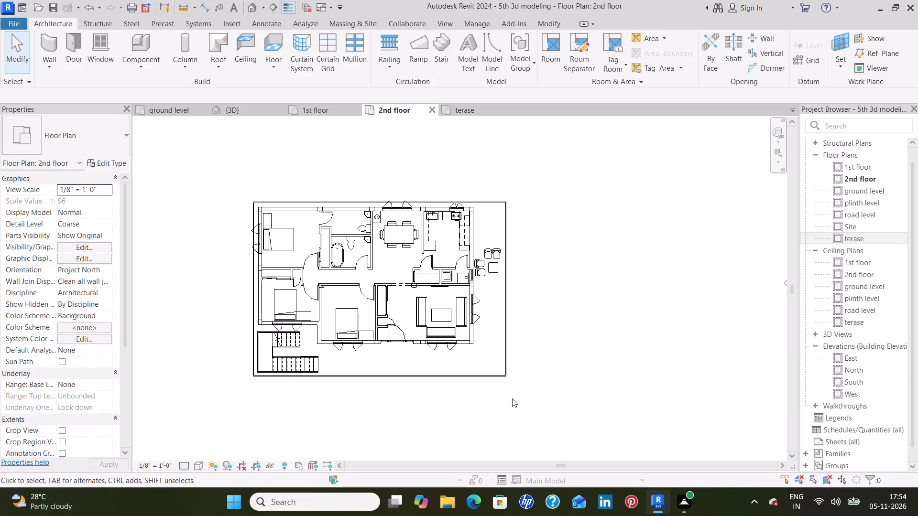
scroll(538, 391, up, 2)
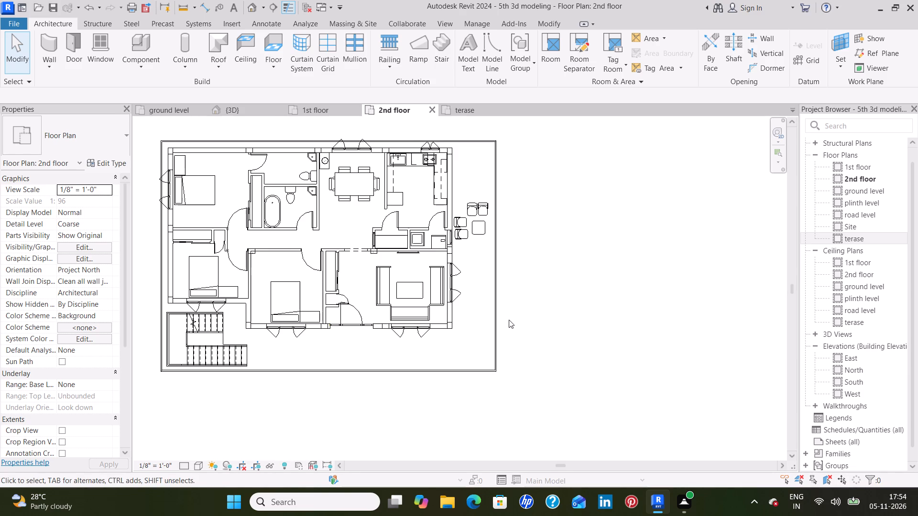
middle_drag(509, 320, 542, 372)
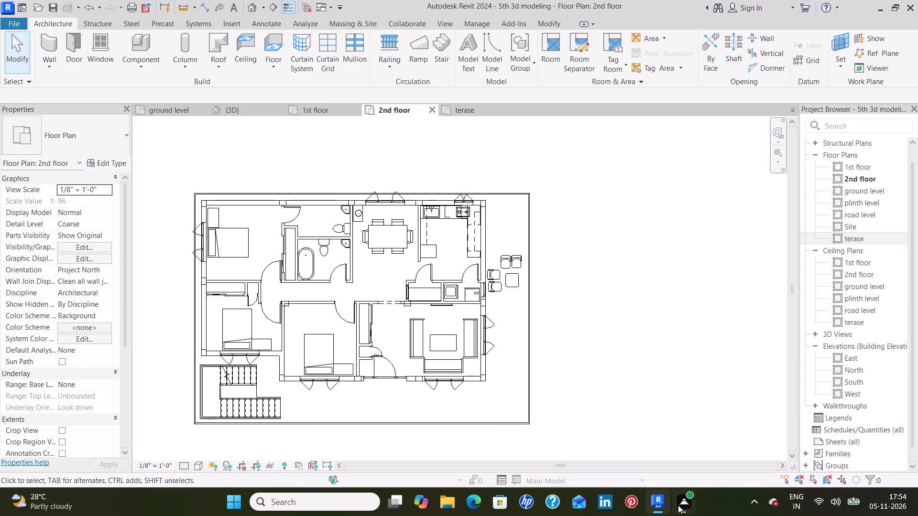
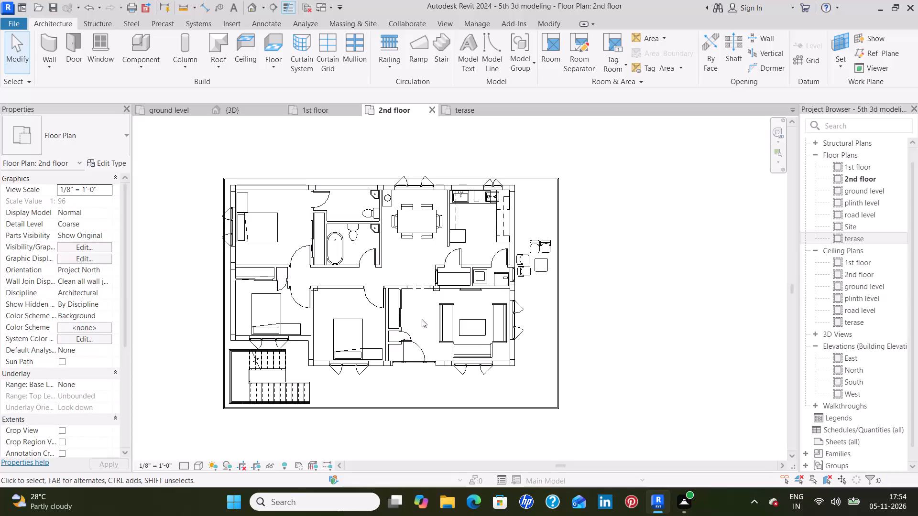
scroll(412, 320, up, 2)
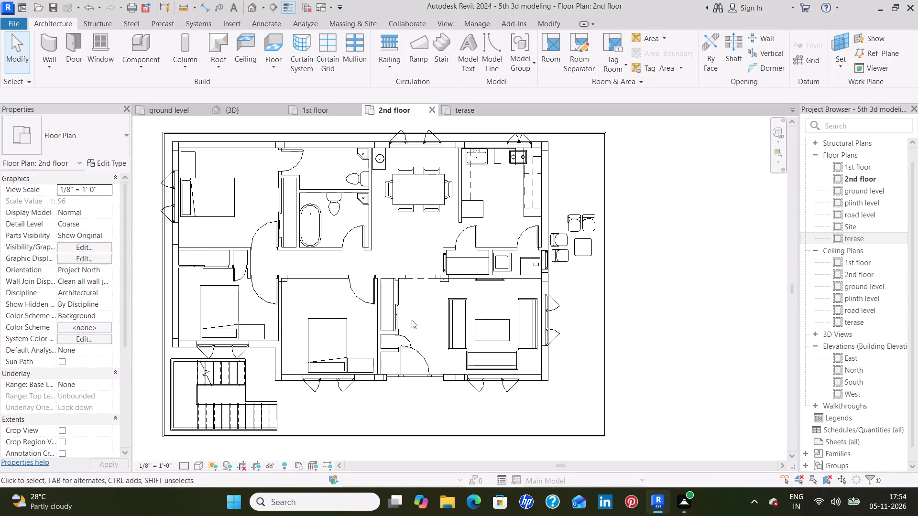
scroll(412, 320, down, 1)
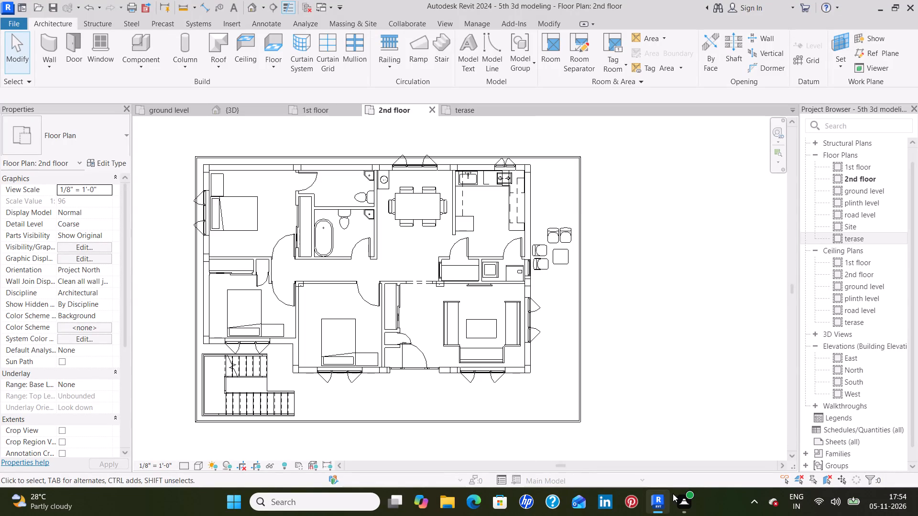
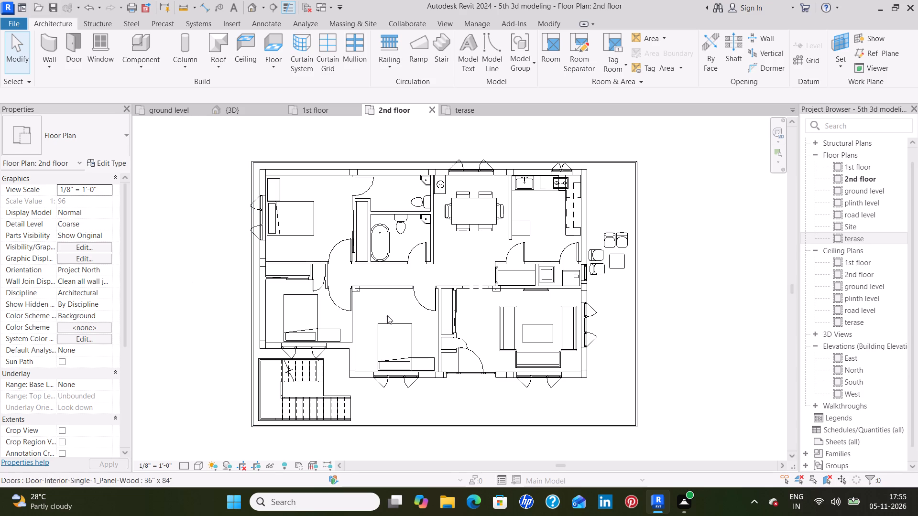
Examine the room layout and bathroom fixtures on the 2nd floor plan.
scroll(458, 254, down, 1)
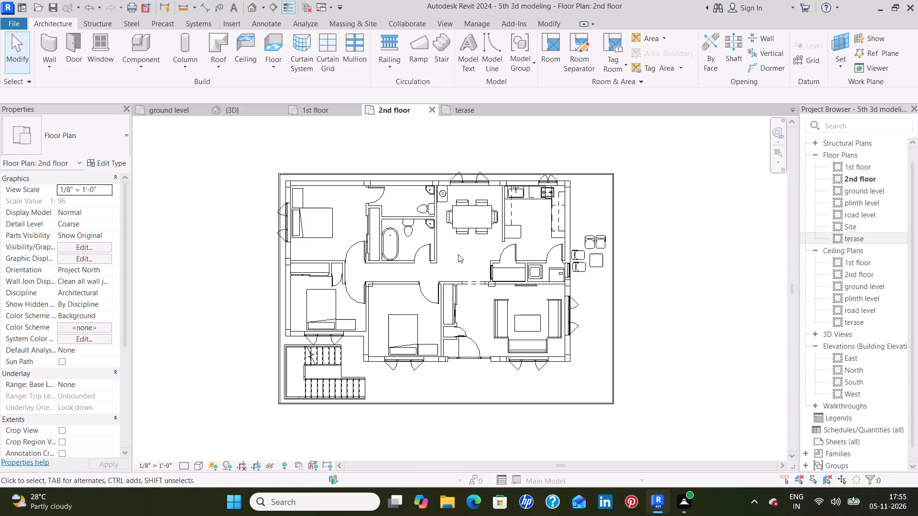
middle_drag(457, 255, 489, 235)
scroll(505, 236, up, 2)
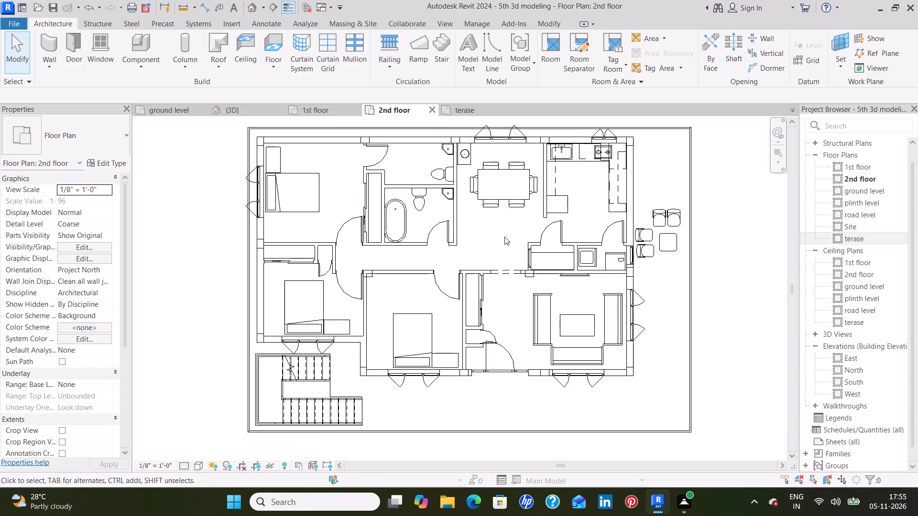
scroll(503, 236, up, 2)
scroll(484, 236, down, 2)
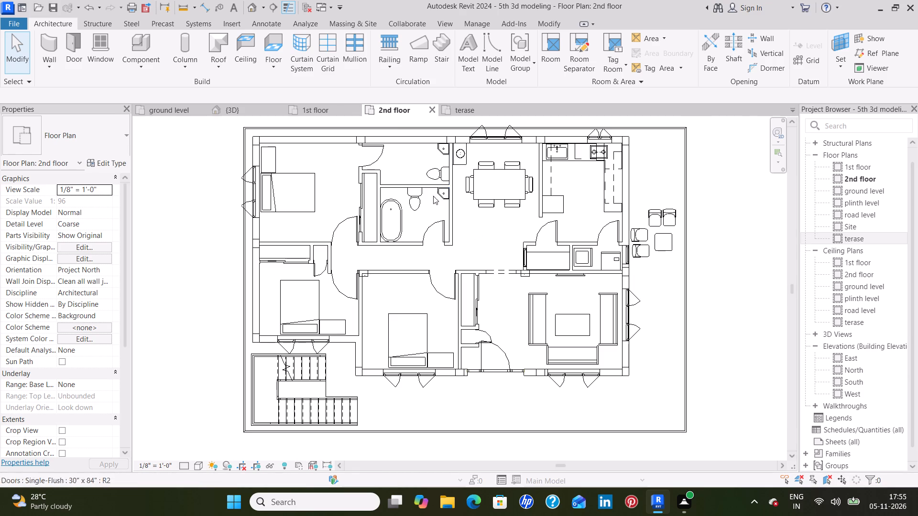
scroll(443, 195, up, 5)
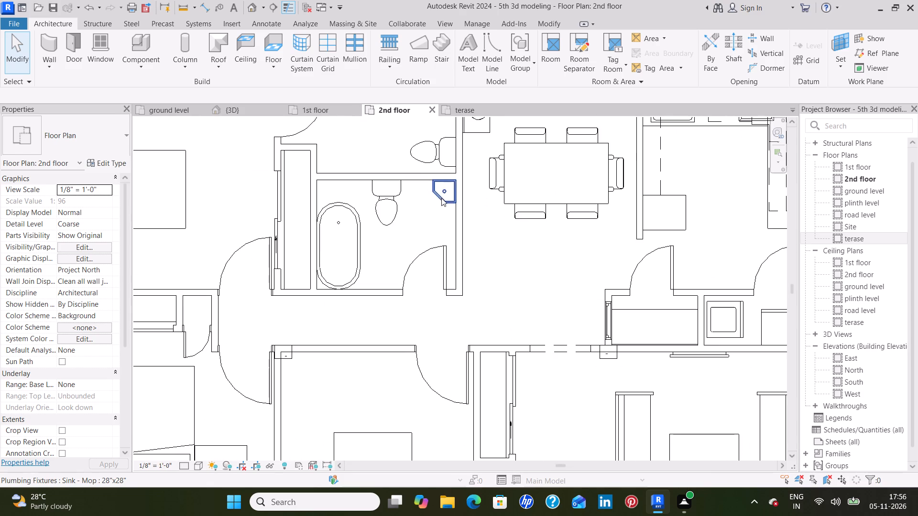
scroll(437, 205, up, 2)
scroll(435, 207, down, 6)
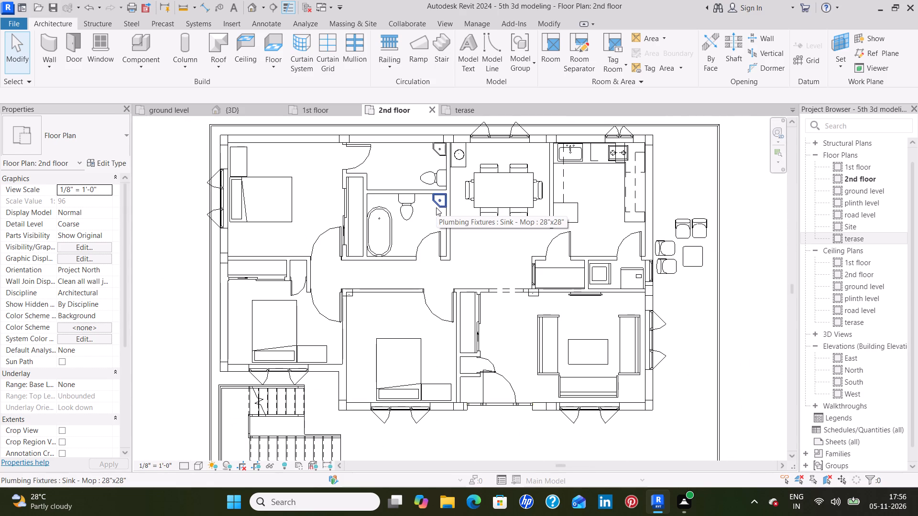
scroll(436, 207, down, 2)
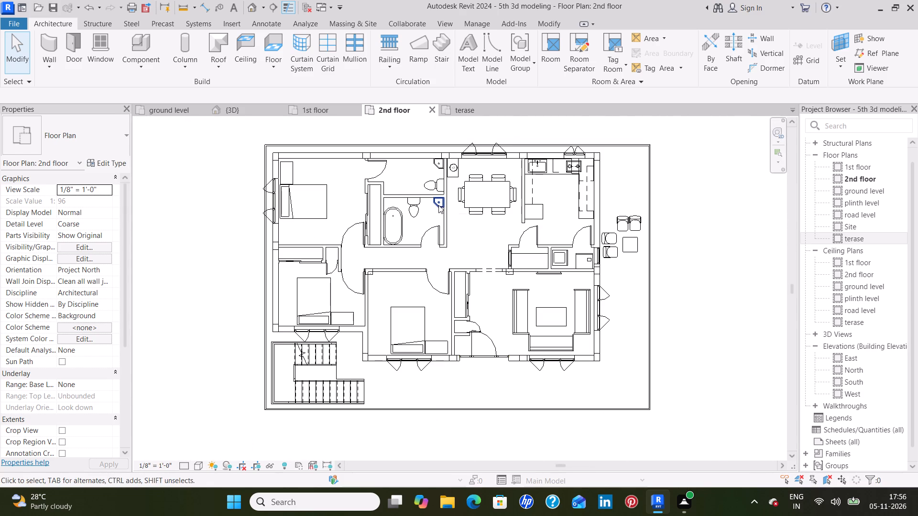
scroll(470, 238, up, 2)
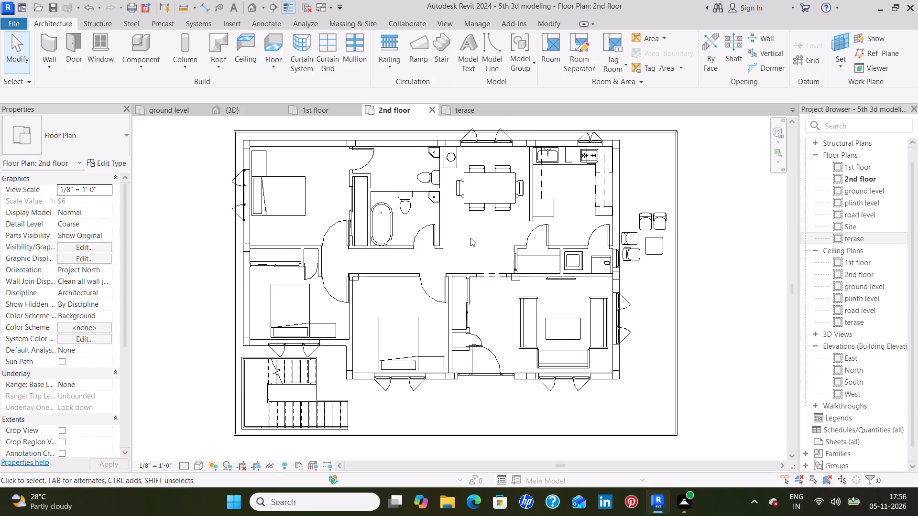
scroll(469, 236, up, 3)
scroll(469, 236, down, 4)
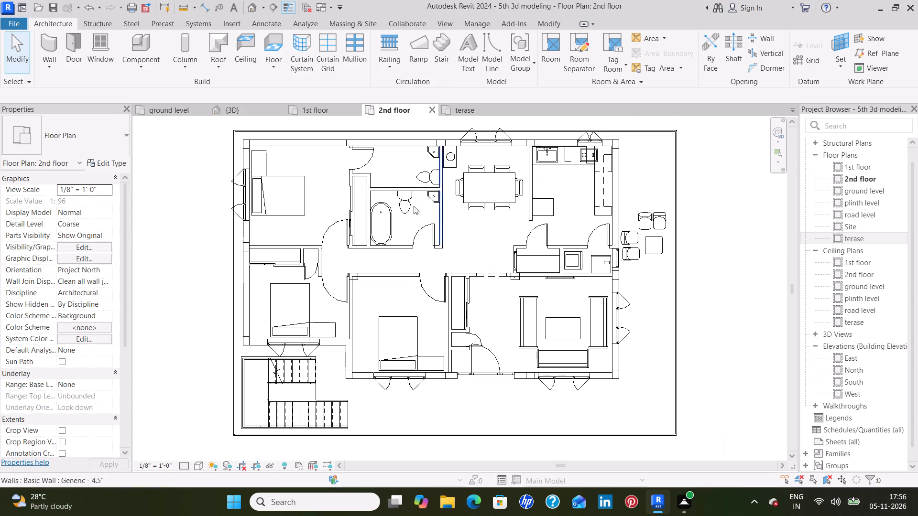
Place another 28"x28" mop sink matching the bathroom's on the 2nd floor balcony, beside the outdoor table and chairs.
click(432, 203)
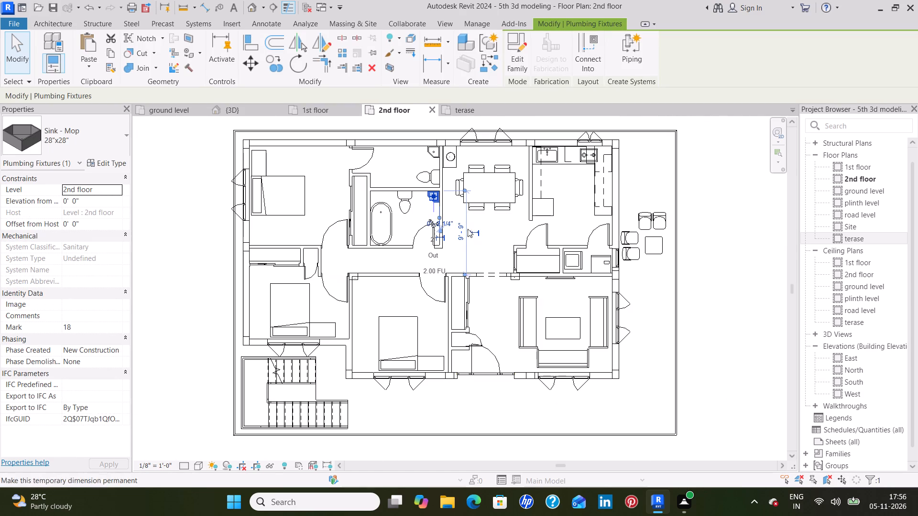
key(c)
key(s)
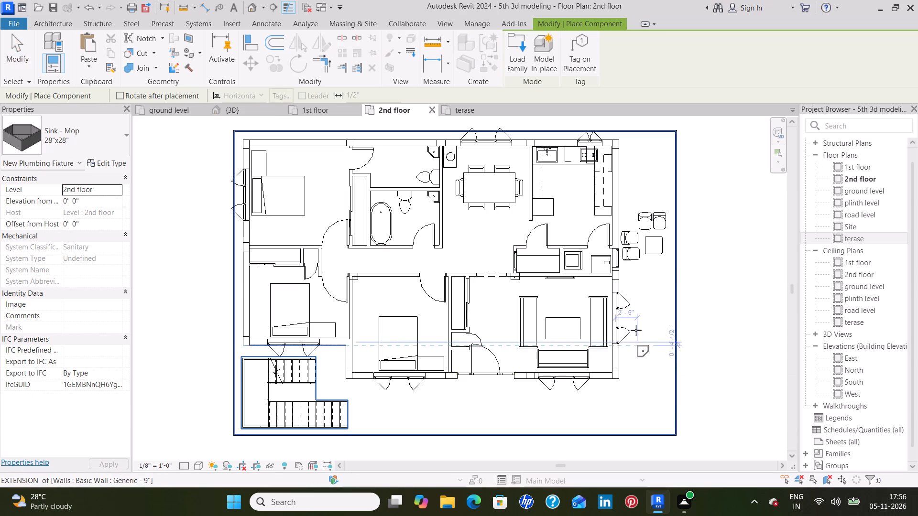
click(650, 264)
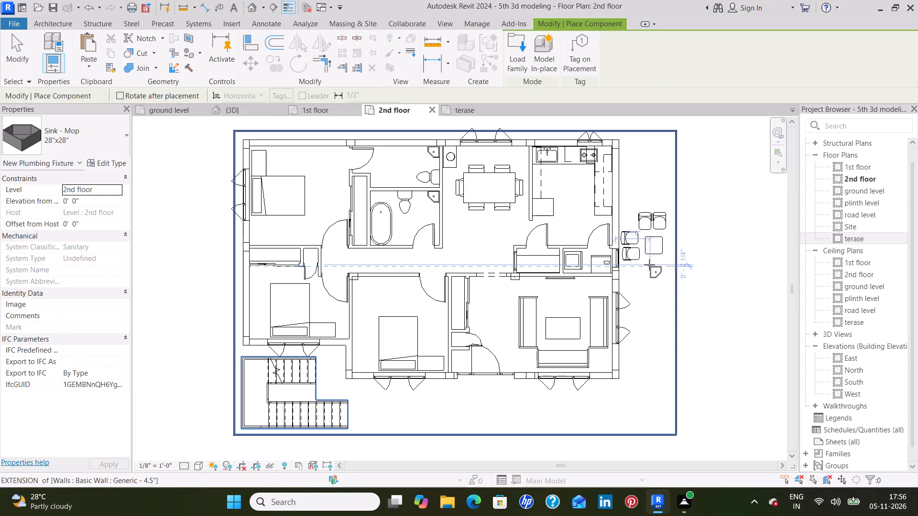
key(Escape)
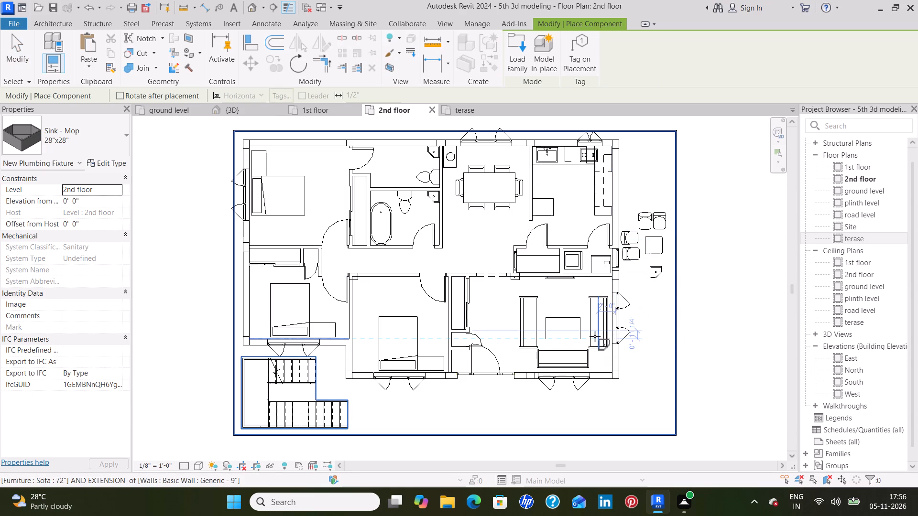
key(Escape)
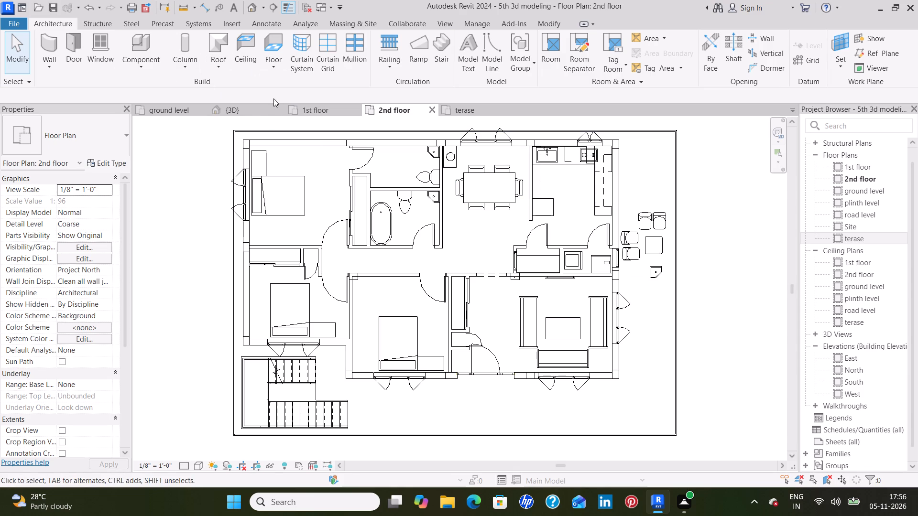
Open the 3D view and inspect the new mop sink beside the table on the 2nd floor balcony.
click(263, 107)
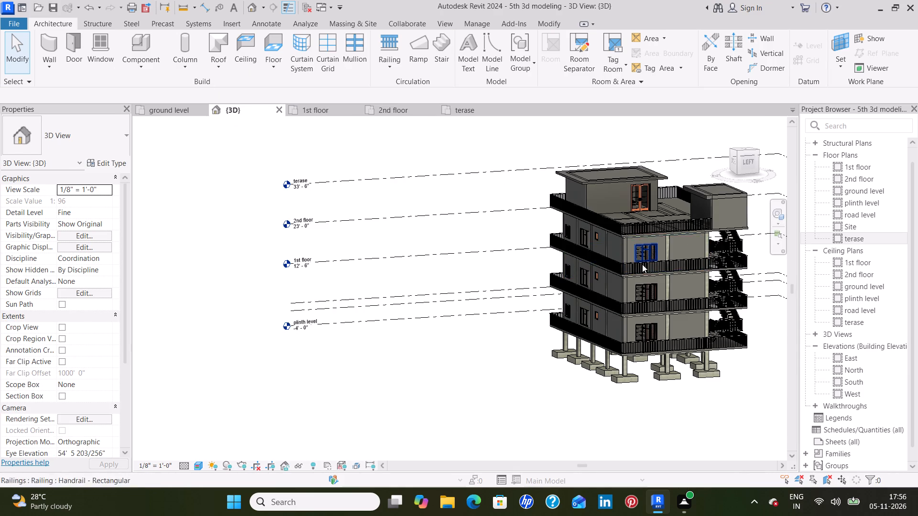
shift+middle_drag(691, 319, 579, 367)
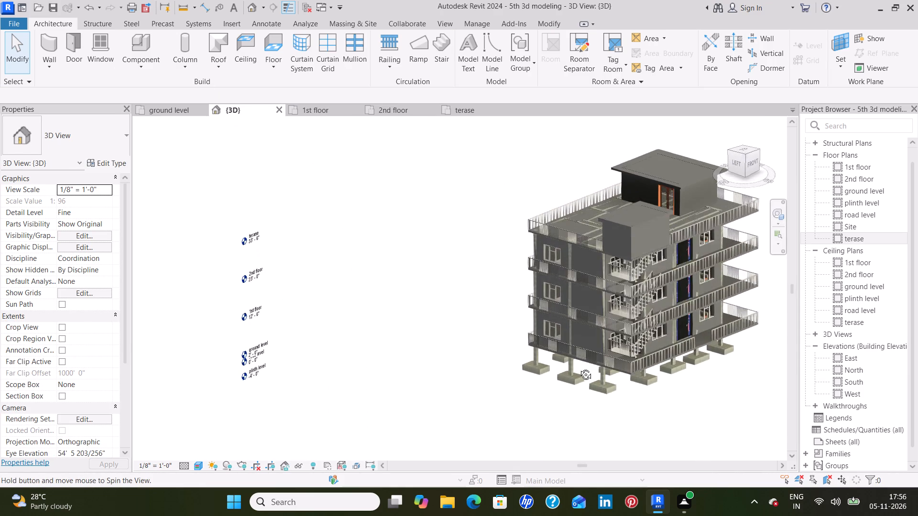
shift+middle_drag(579, 367, 445, 351)
scroll(721, 258, up, 8)
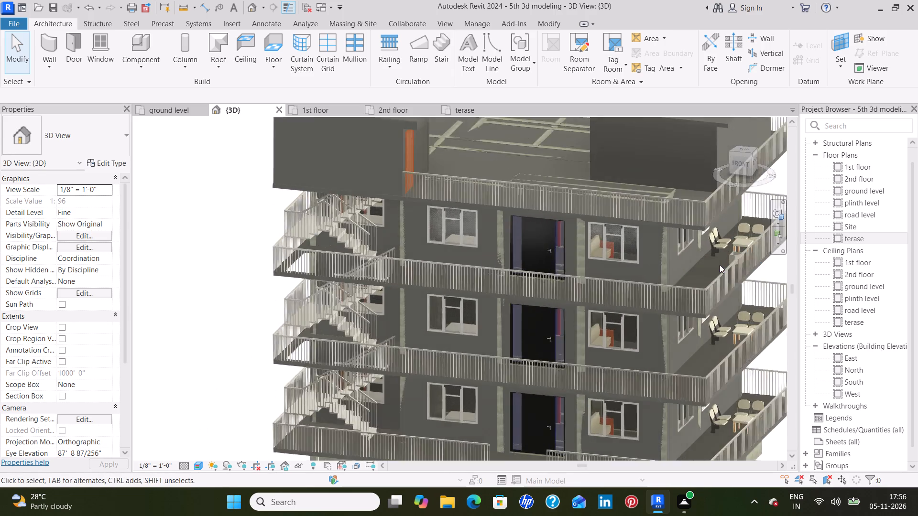
scroll(720, 265, up, 3)
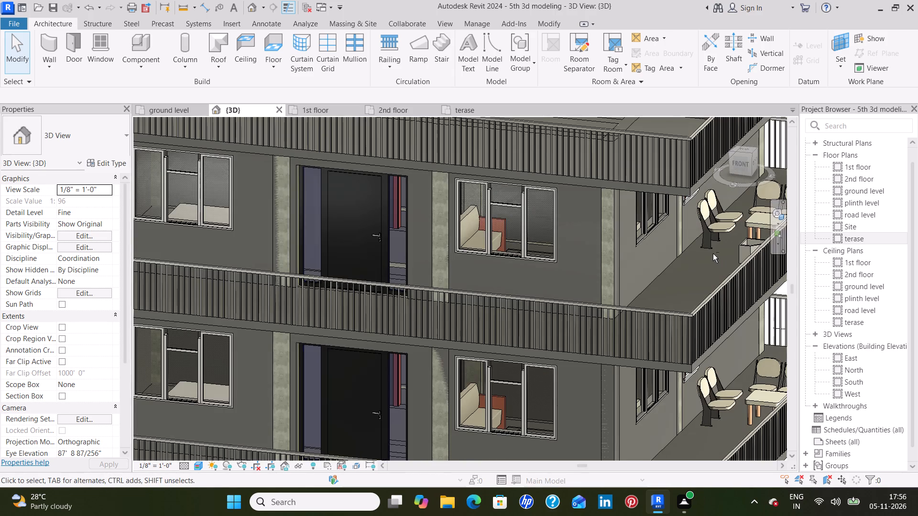
shift+middle_drag(713, 254, 683, 316)
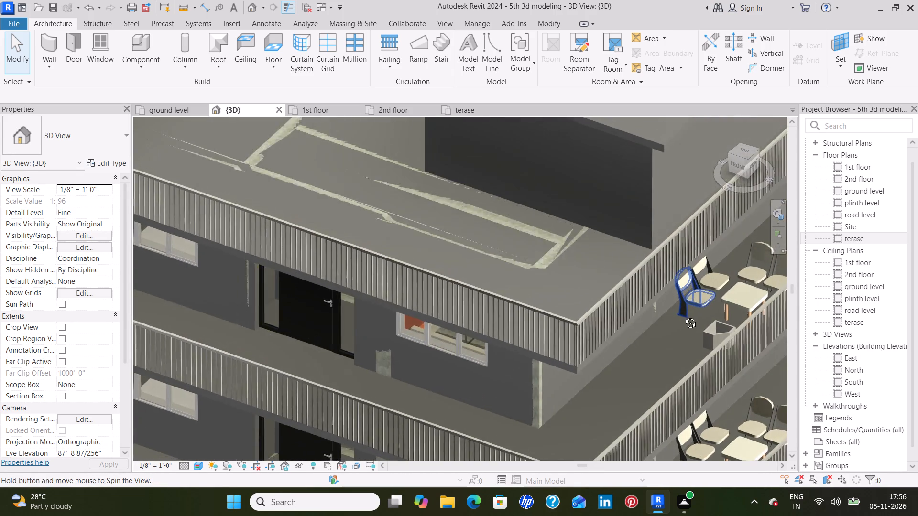
shift+middle_drag(683, 316, 682, 319)
shift+middle_drag(683, 323, 678, 354)
middle_drag(683, 365, 683, 260)
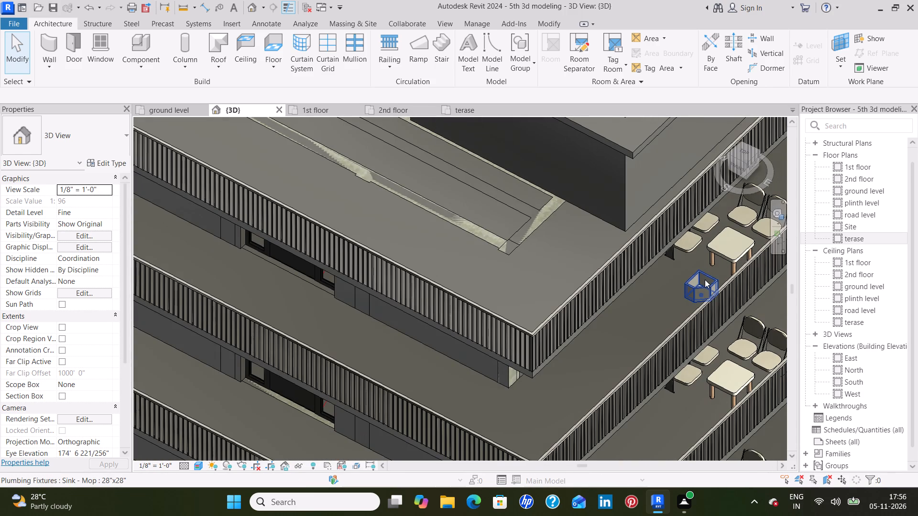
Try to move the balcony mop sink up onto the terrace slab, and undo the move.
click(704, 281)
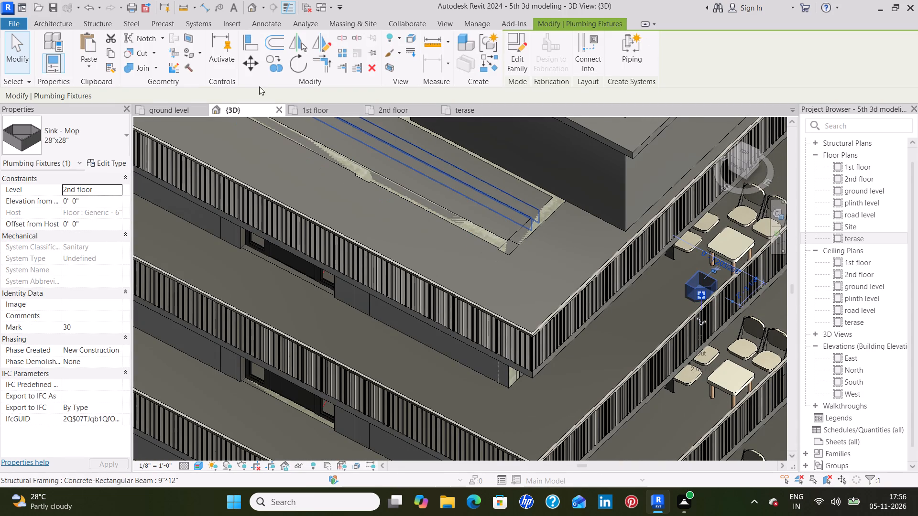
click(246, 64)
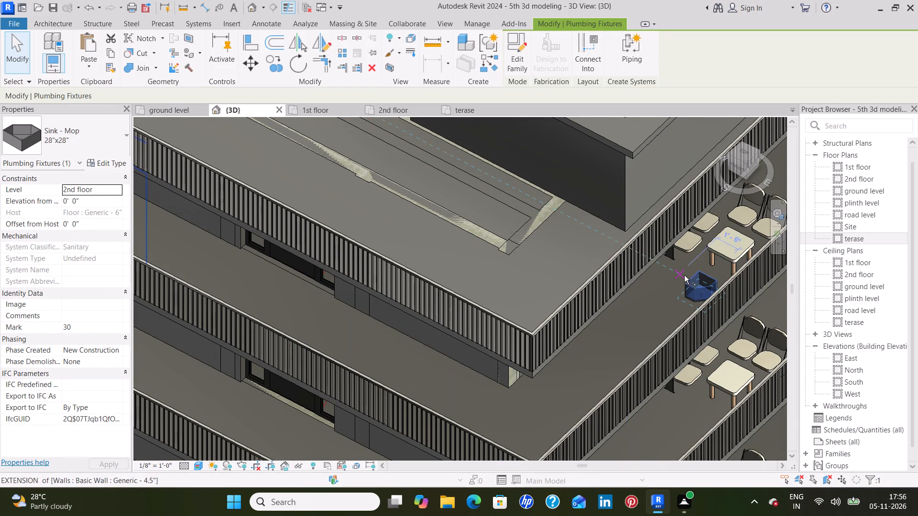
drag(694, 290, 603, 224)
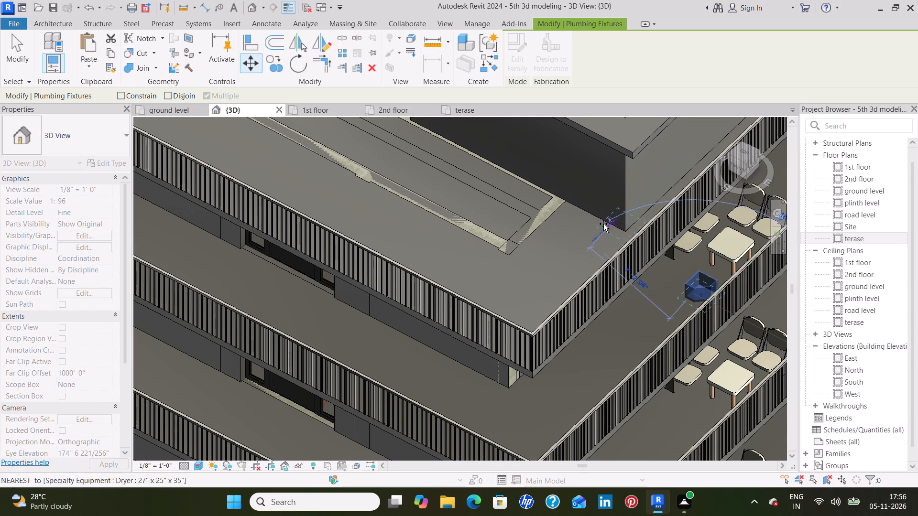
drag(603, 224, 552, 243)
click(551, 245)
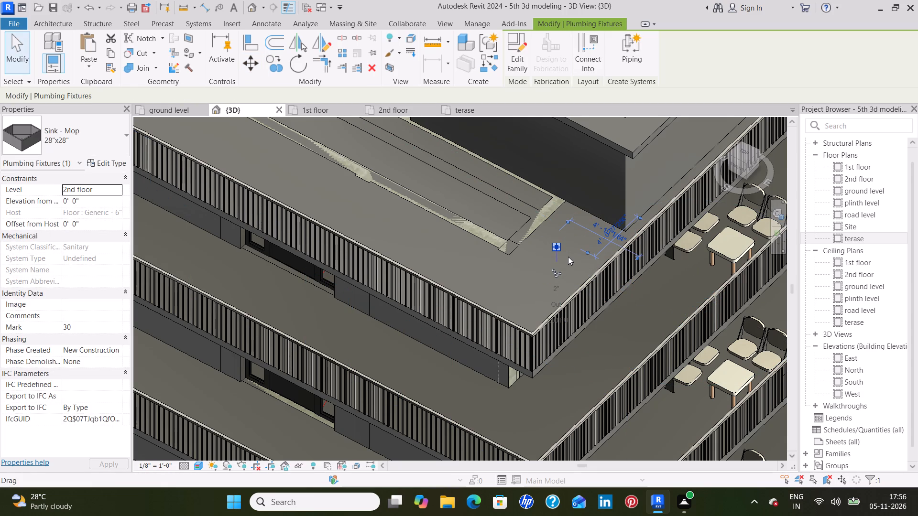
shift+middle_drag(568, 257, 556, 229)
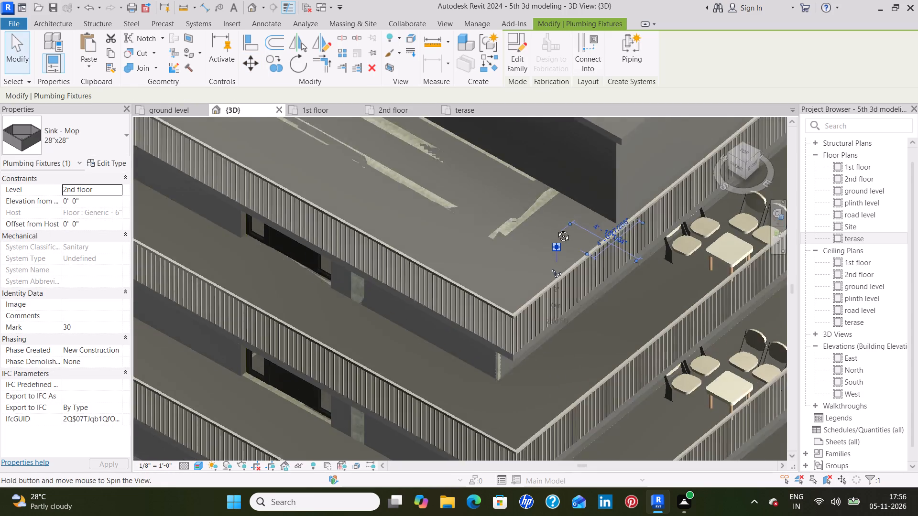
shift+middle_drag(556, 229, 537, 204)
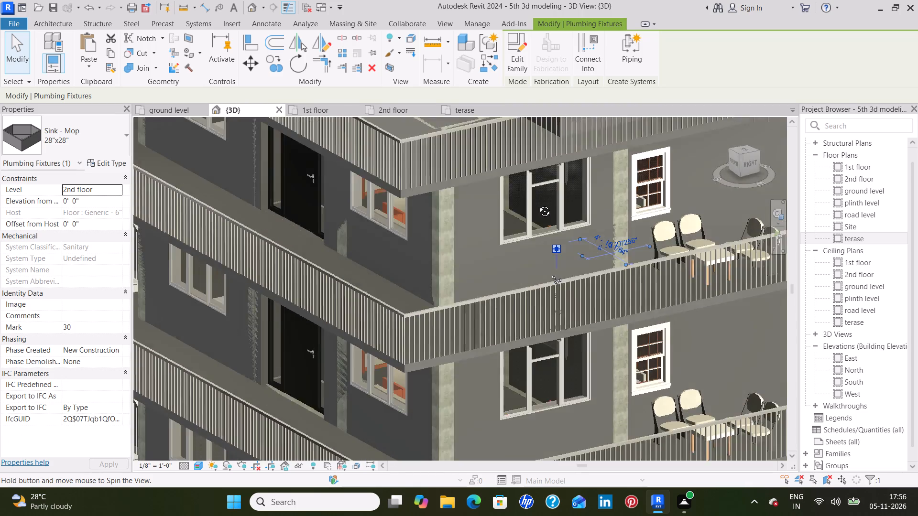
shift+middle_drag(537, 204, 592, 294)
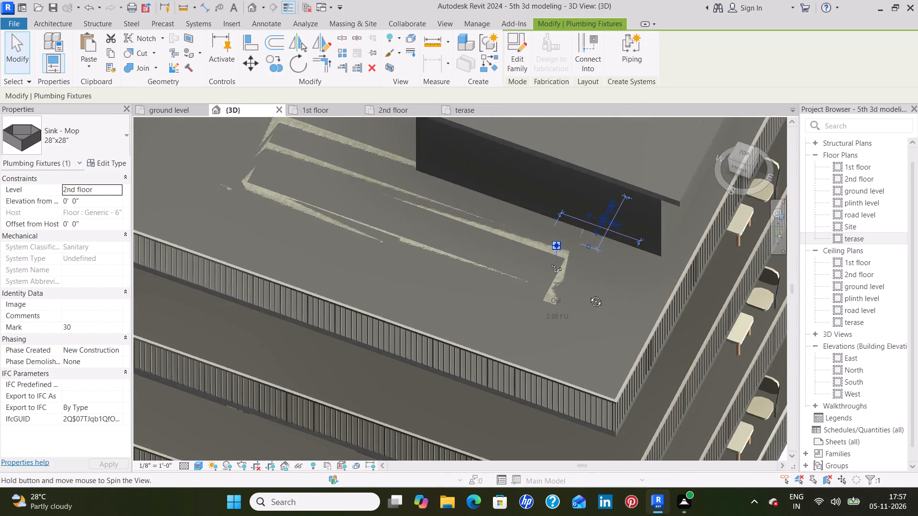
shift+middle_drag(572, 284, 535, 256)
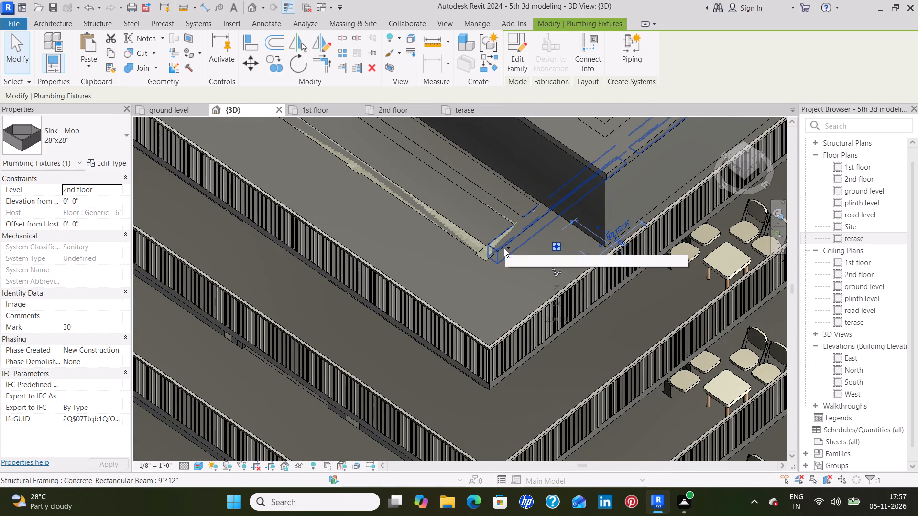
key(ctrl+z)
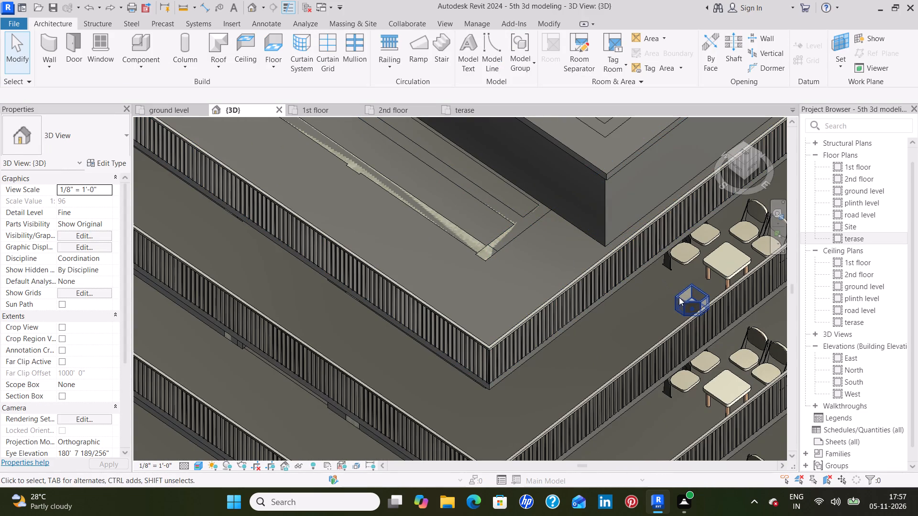
Reposition the mop sink slightly on the 2nd floor balcony near the table, about 3 inches above its level.
click(679, 299)
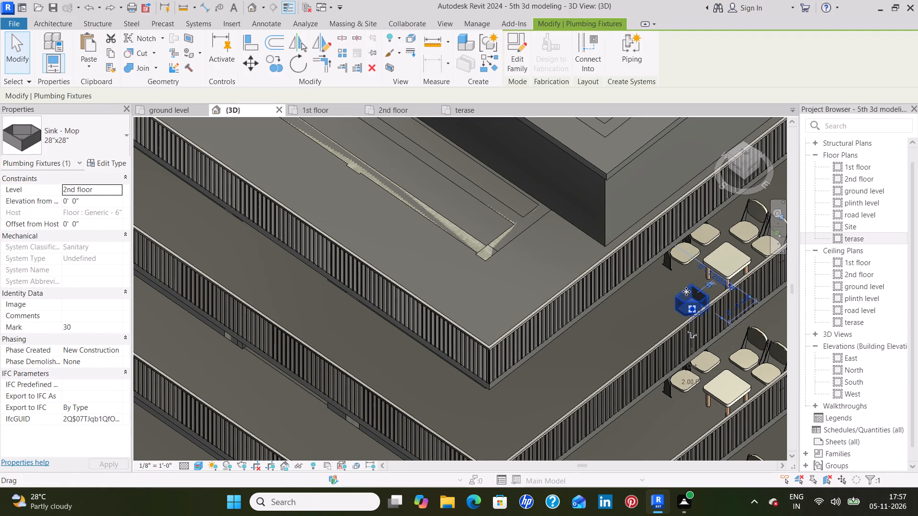
middle_drag(686, 291, 604, 258)
drag(608, 264, 596, 250)
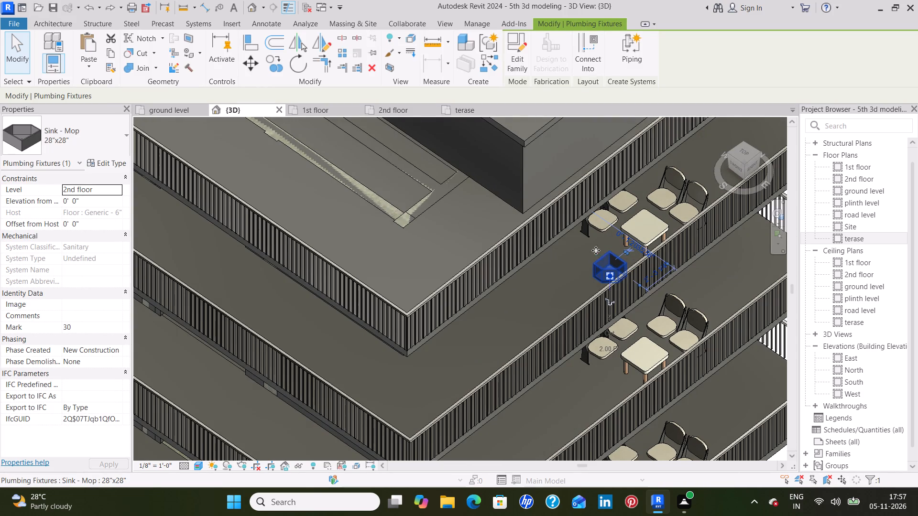
drag(596, 250, 371, 155)
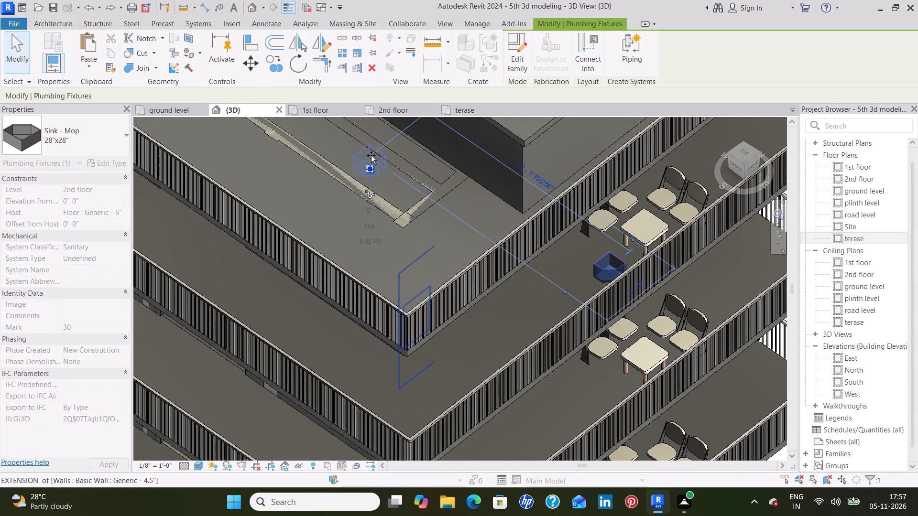
drag(371, 155, 523, 253)
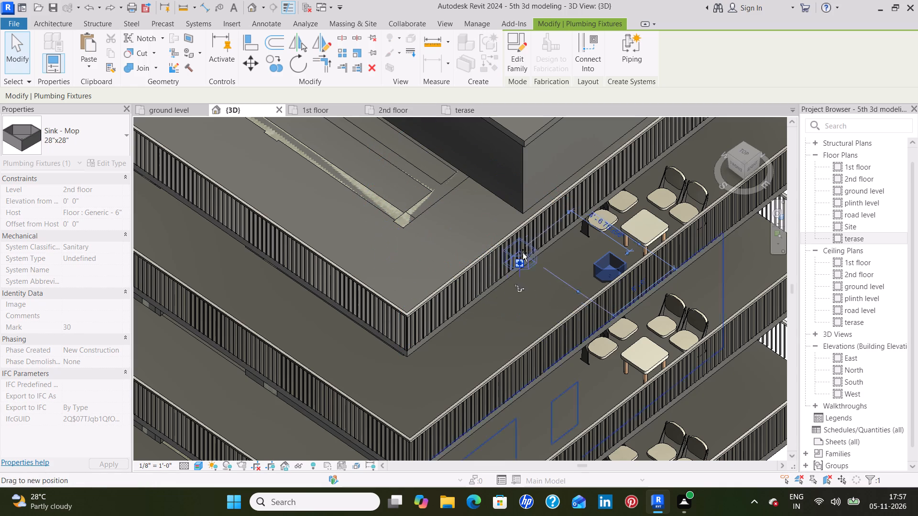
drag(523, 253, 602, 262)
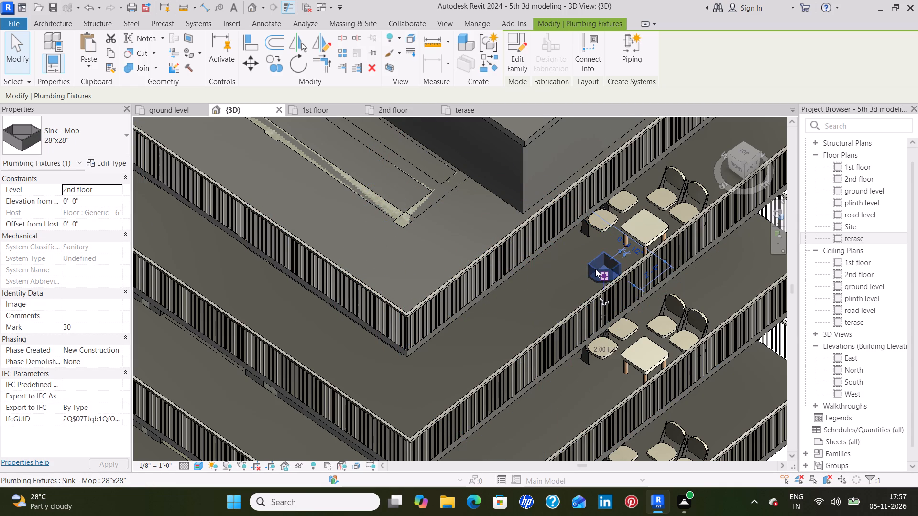
click(595, 269)
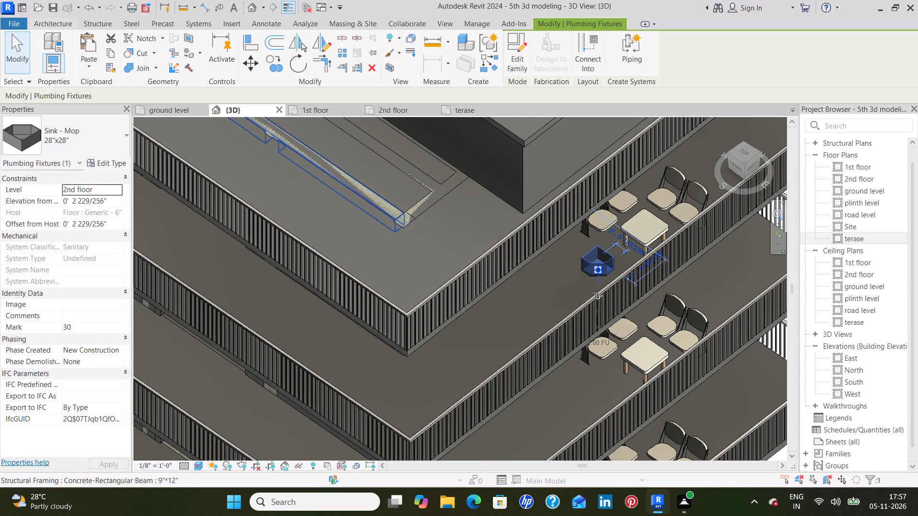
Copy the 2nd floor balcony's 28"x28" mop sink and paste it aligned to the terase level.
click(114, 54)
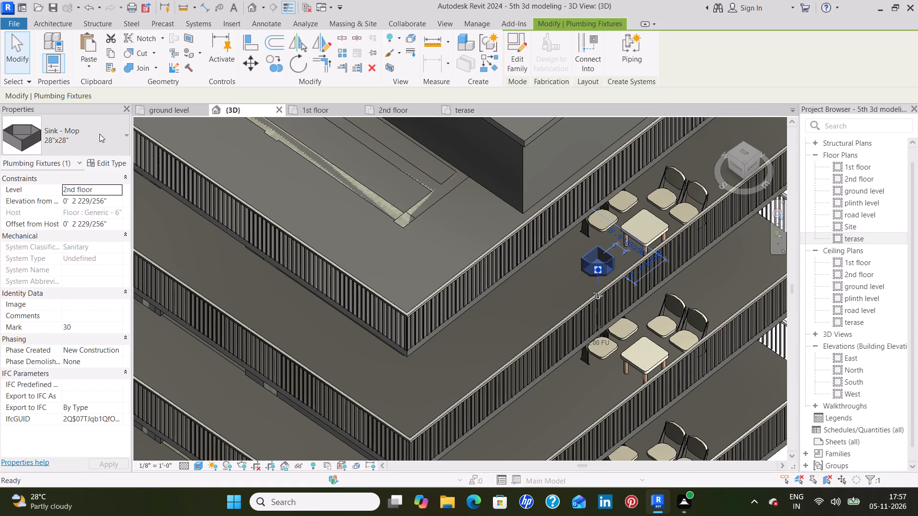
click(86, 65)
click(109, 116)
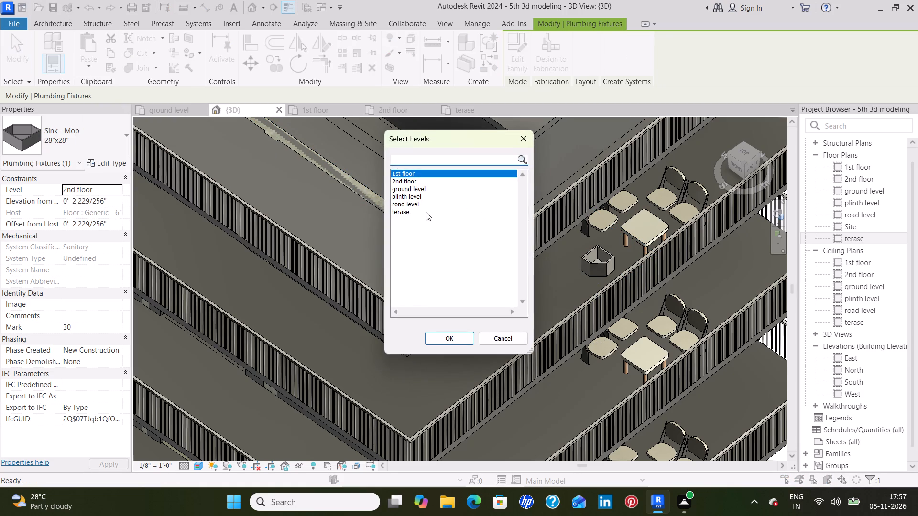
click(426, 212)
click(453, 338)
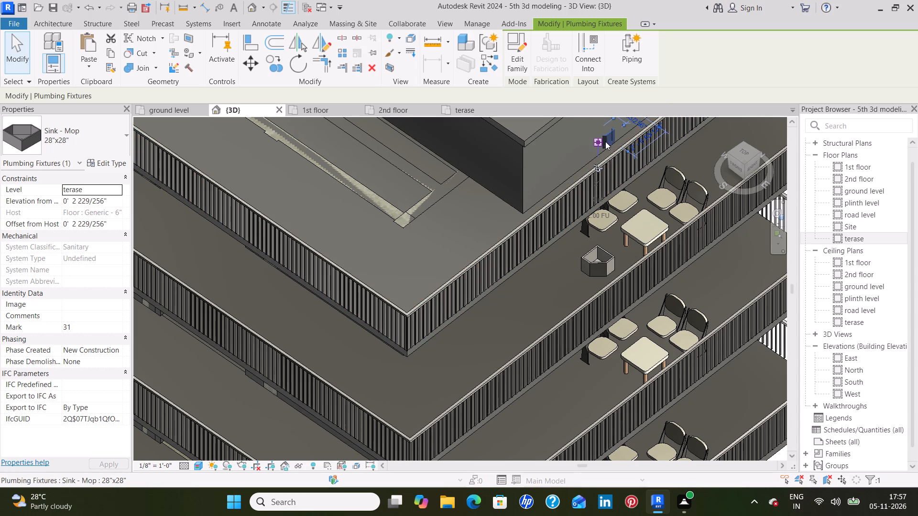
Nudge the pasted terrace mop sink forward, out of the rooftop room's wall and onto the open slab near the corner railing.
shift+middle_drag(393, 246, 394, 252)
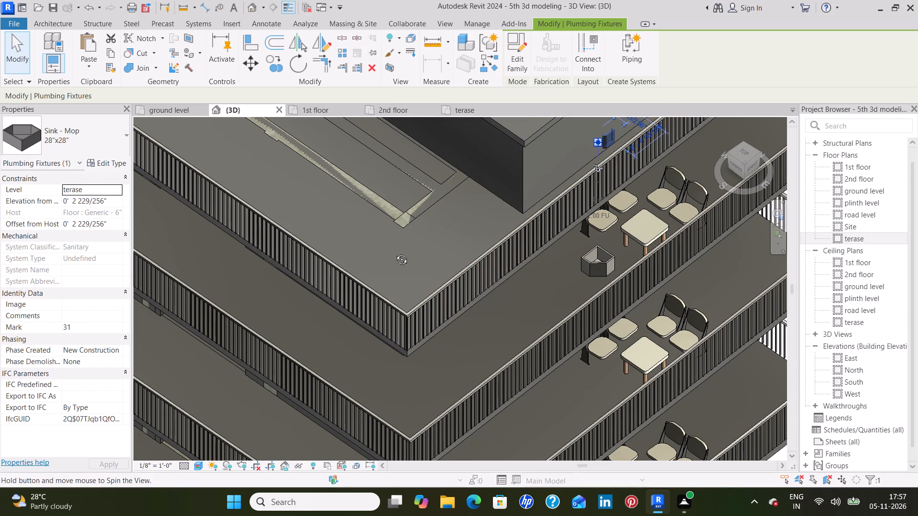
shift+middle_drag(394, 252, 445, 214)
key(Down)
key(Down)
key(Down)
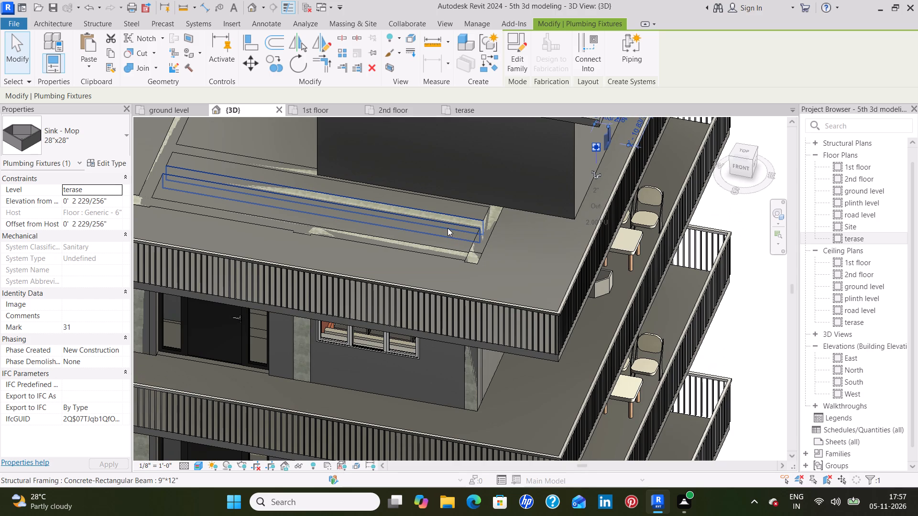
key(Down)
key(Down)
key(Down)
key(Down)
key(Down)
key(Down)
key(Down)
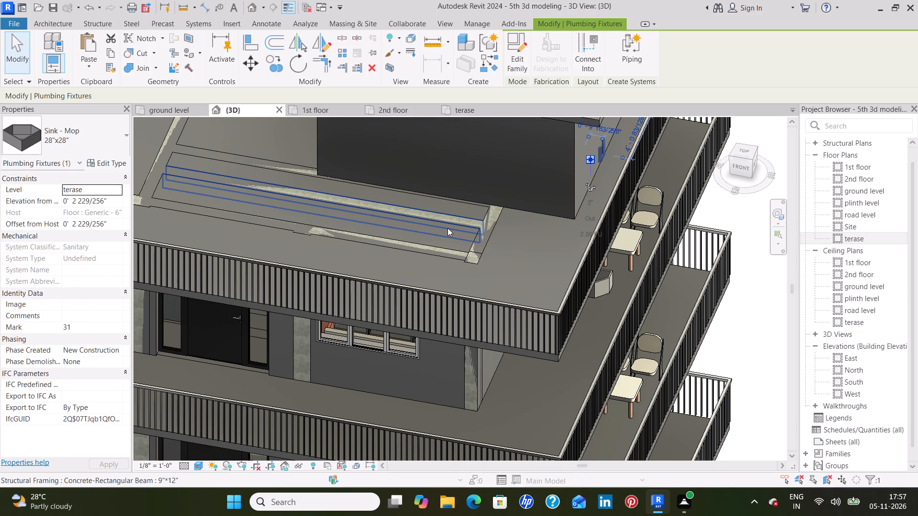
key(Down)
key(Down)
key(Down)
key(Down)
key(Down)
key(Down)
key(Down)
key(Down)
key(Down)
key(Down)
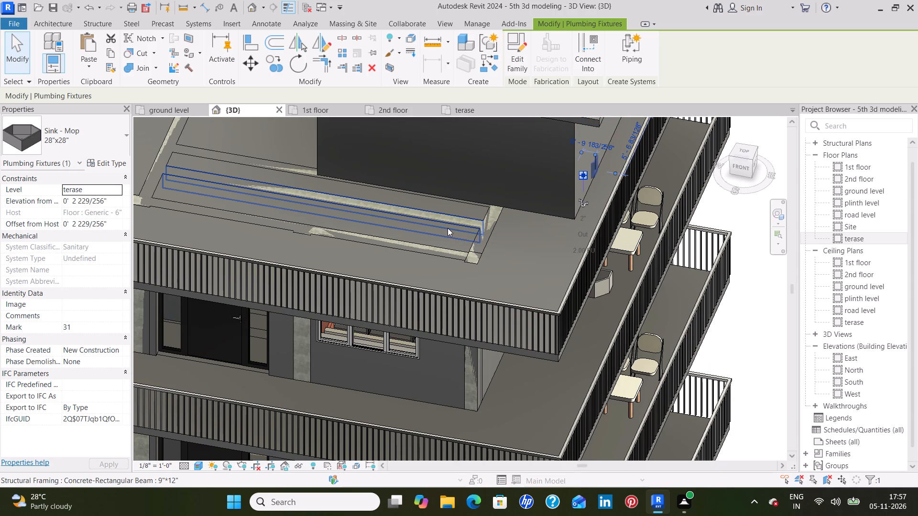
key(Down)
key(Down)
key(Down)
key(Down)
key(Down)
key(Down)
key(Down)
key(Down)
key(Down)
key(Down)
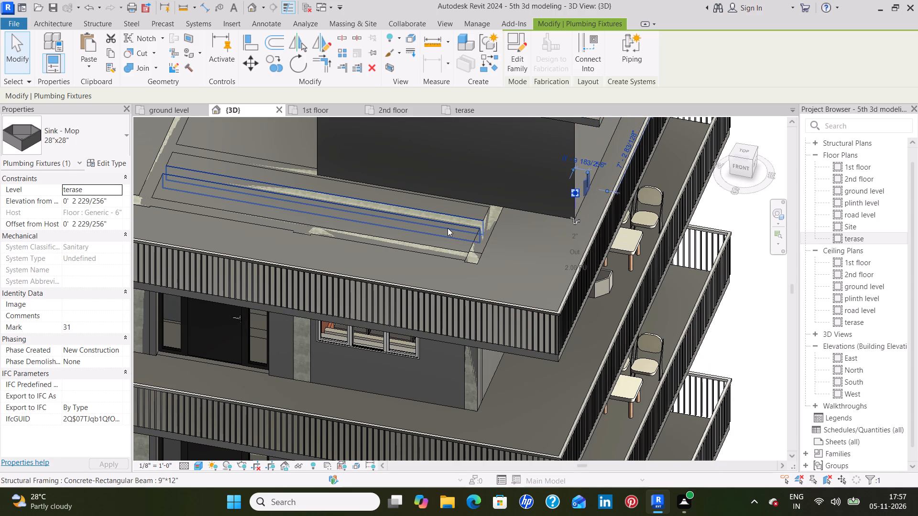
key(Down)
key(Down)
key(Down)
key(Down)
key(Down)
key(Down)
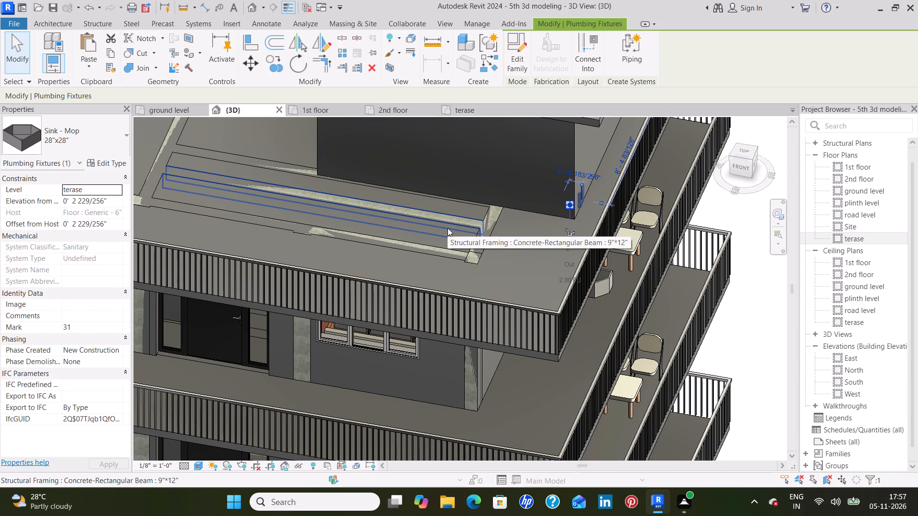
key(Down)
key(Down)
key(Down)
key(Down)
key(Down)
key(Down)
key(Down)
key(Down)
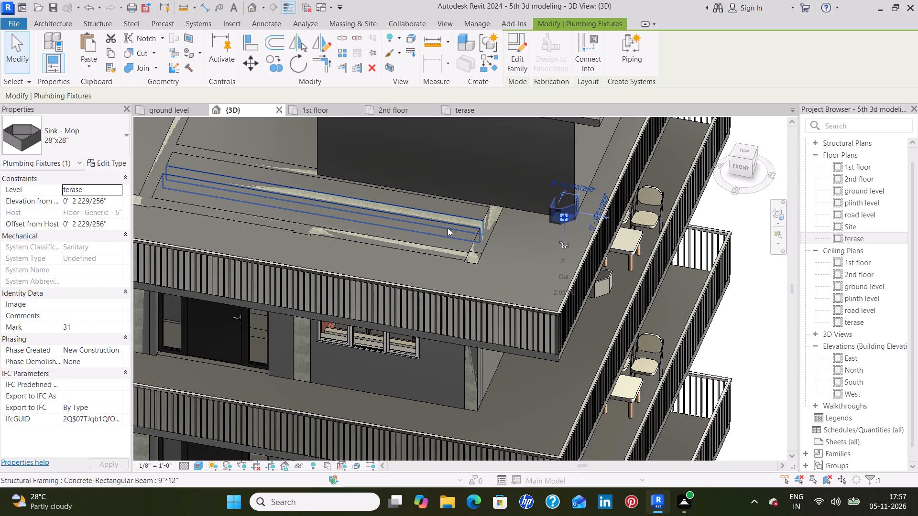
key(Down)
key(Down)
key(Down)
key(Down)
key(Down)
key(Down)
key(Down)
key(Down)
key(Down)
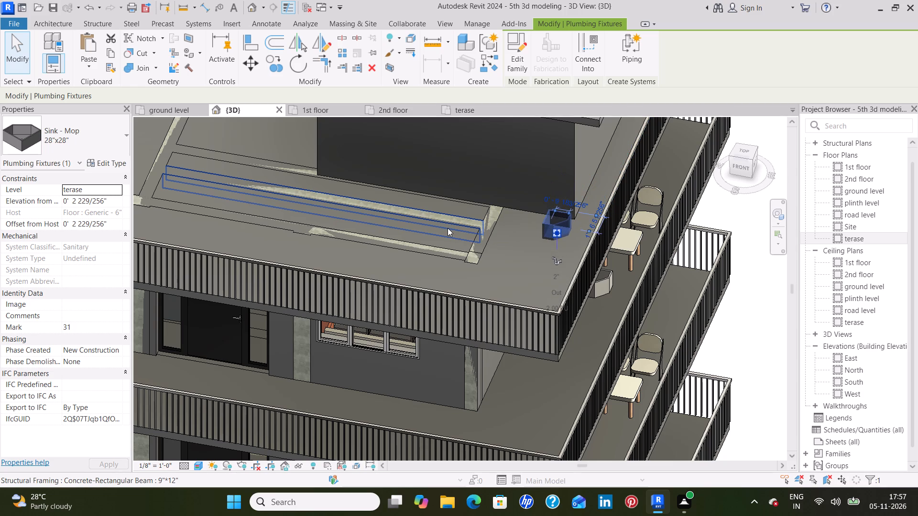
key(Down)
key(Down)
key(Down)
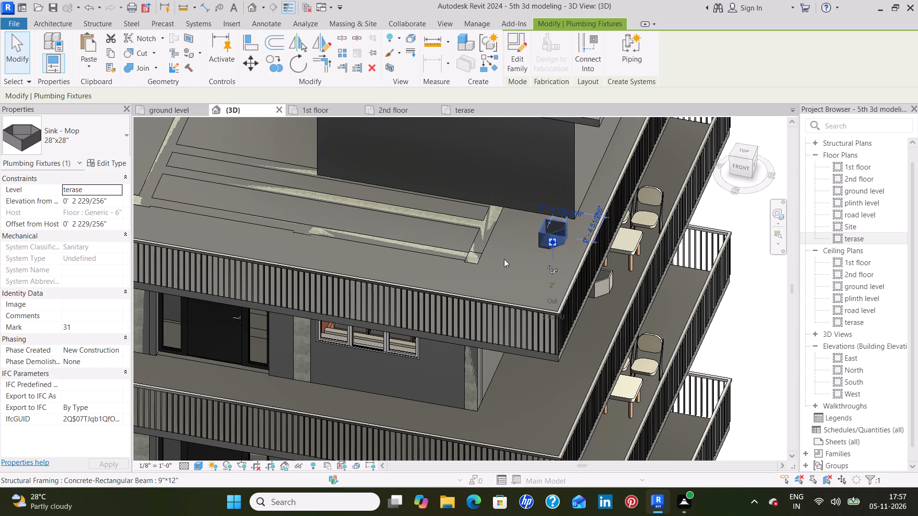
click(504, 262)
Delete the mop sink beside the table on the 2nd floor balcony.
click(609, 284)
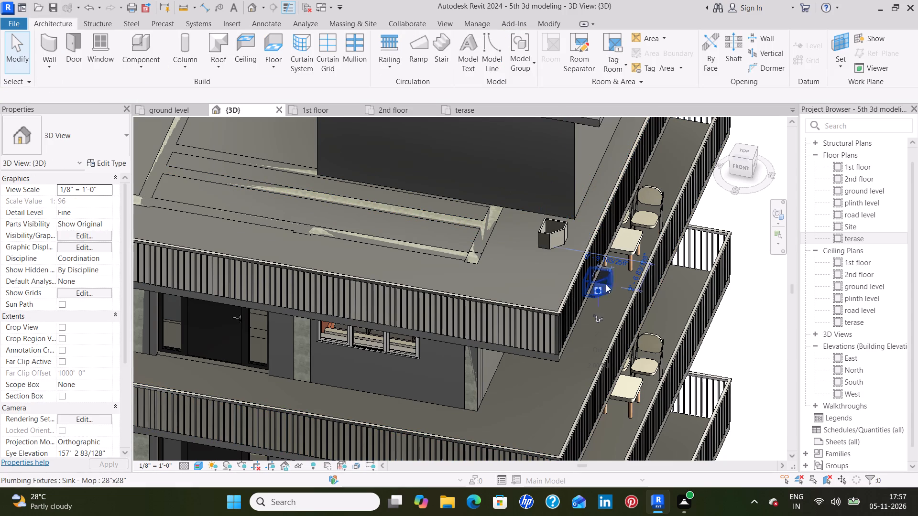
key(Delete)
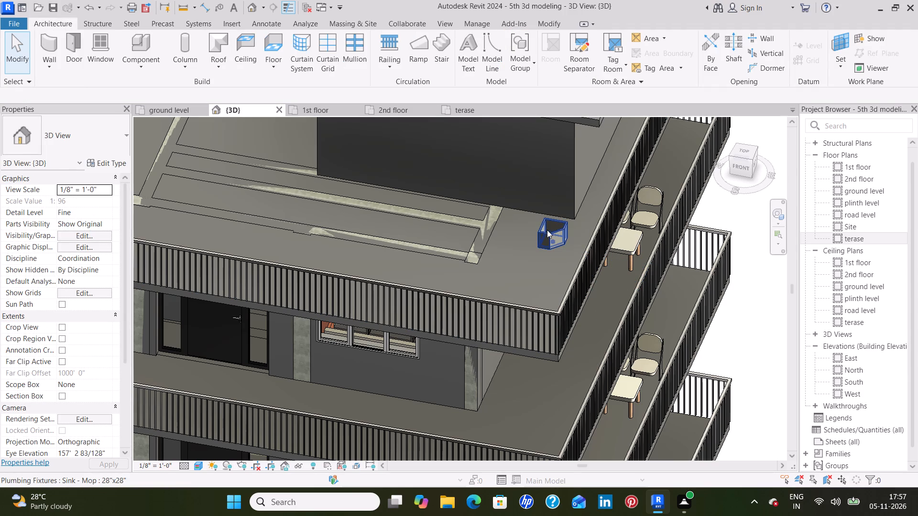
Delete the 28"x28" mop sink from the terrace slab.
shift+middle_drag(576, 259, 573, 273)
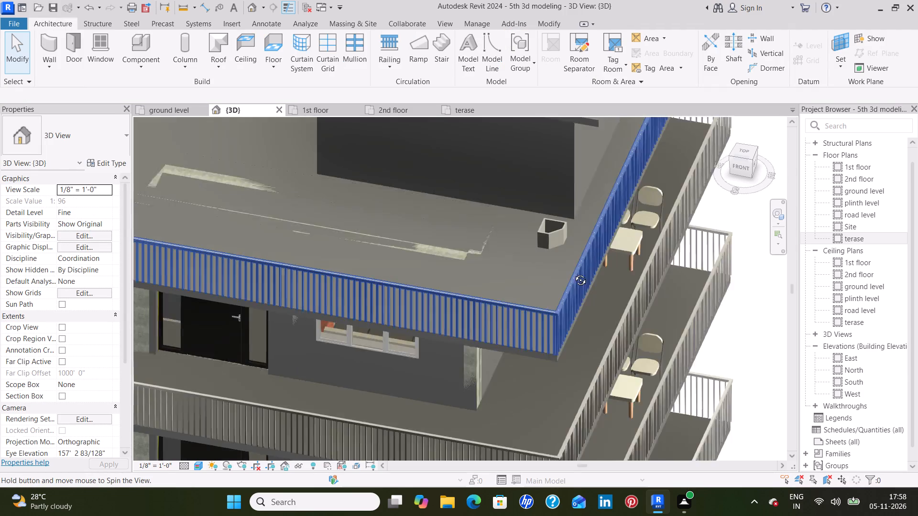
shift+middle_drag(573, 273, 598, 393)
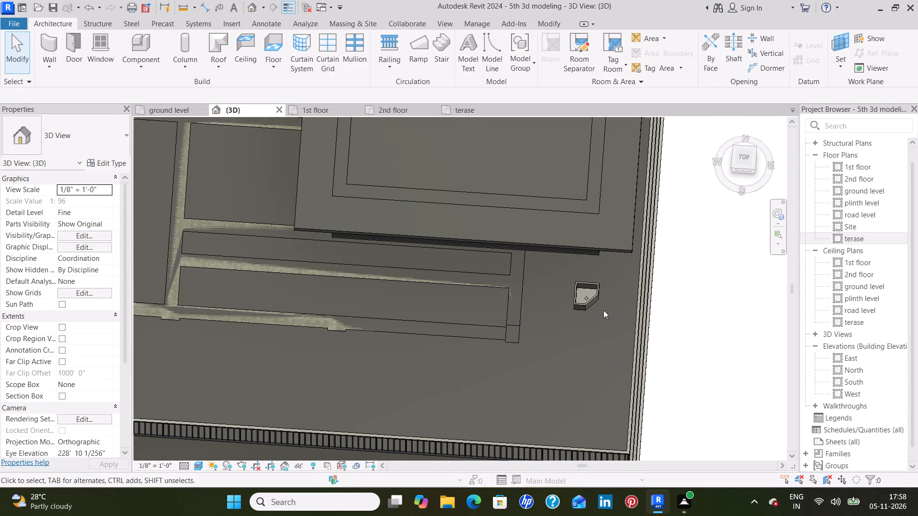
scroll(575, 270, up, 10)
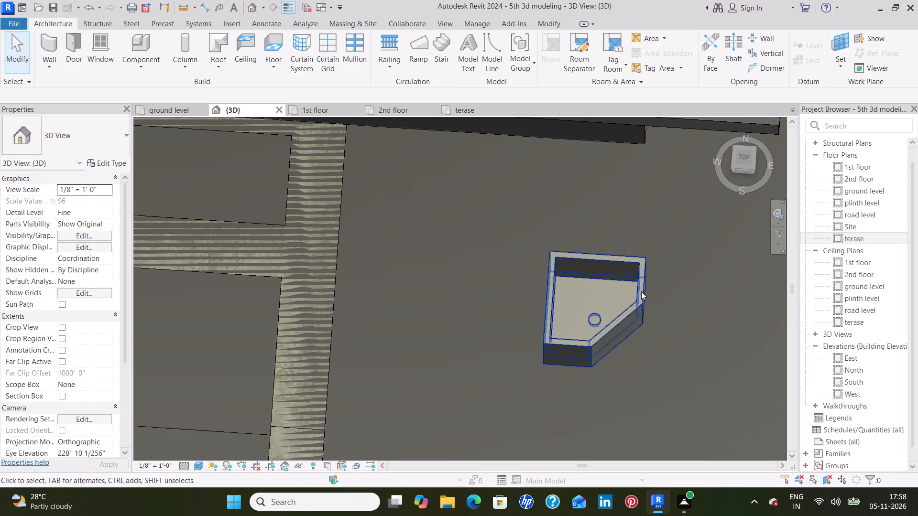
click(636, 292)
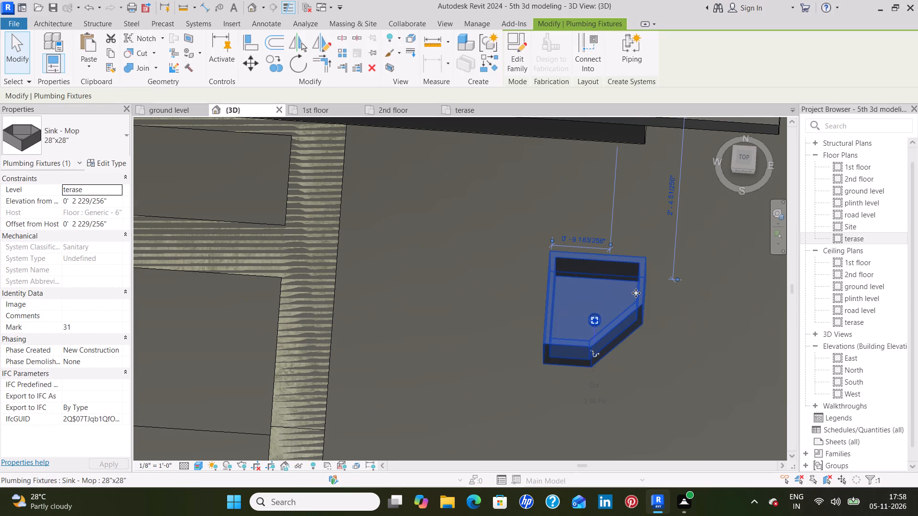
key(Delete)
Inspect the terrace, railings and furnished side balconies around the building's front corner in 3D.
scroll(622, 296, down, 9)
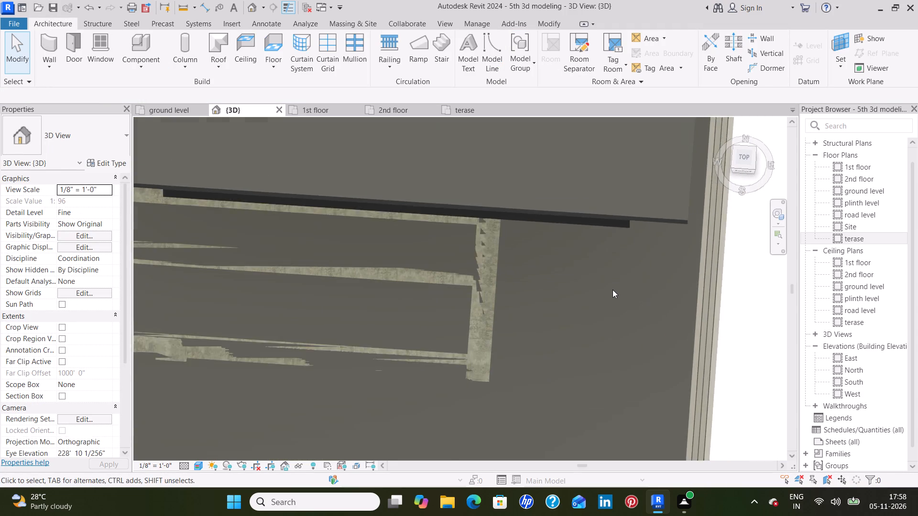
scroll(612, 290, down, 4)
middle_drag(583, 330, 573, 297)
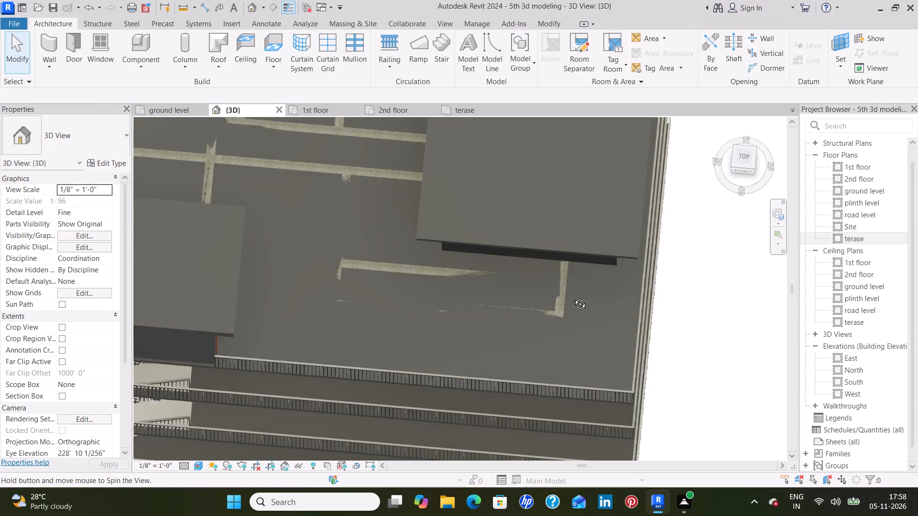
middle_drag(573, 297, 563, 142)
shift+middle_drag(649, 321, 647, 311)
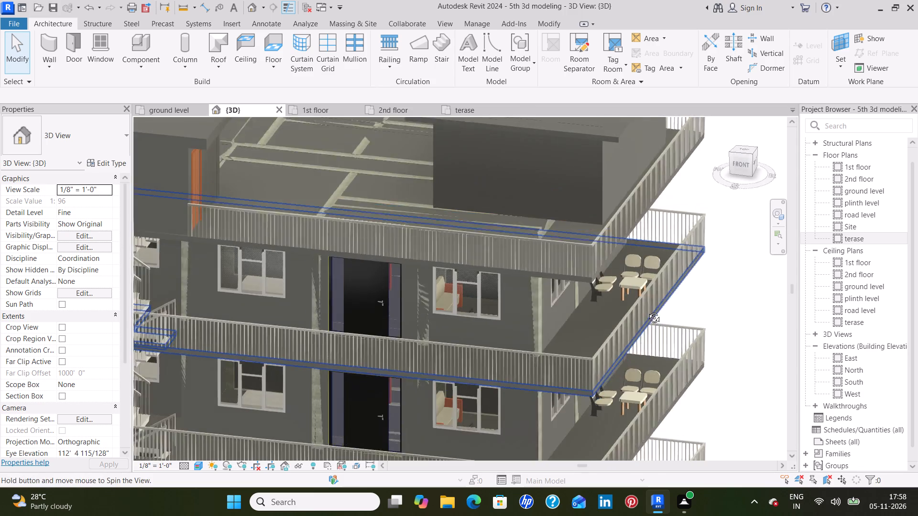
shift+middle_drag(647, 311, 579, 286)
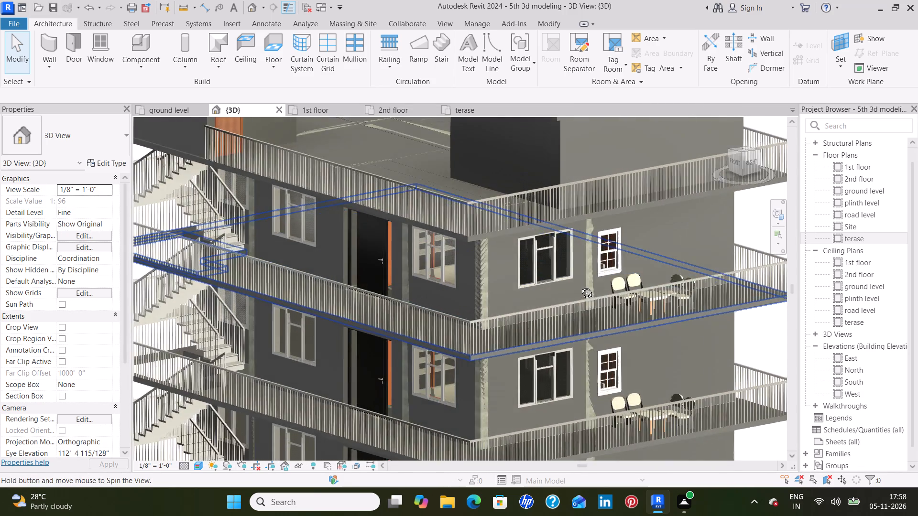
shift+middle_drag(579, 286, 683, 274)
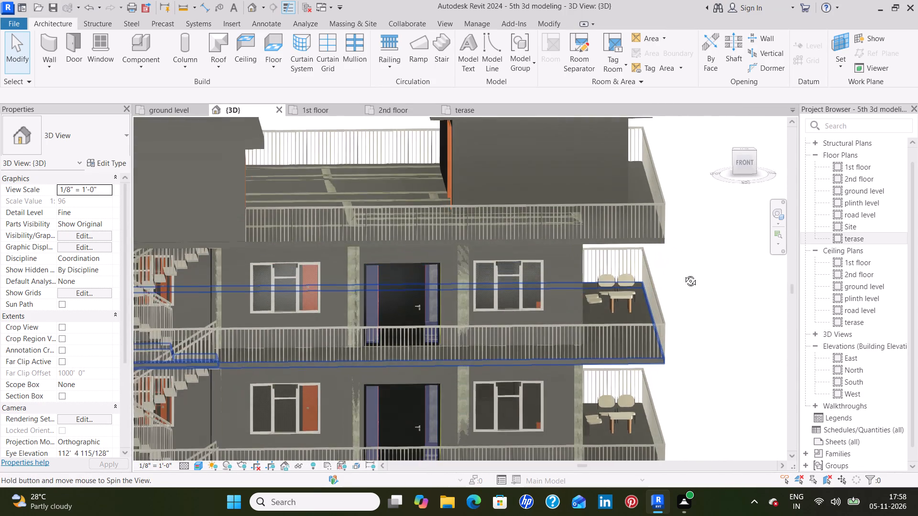
shift+middle_drag(683, 274, 670, 268)
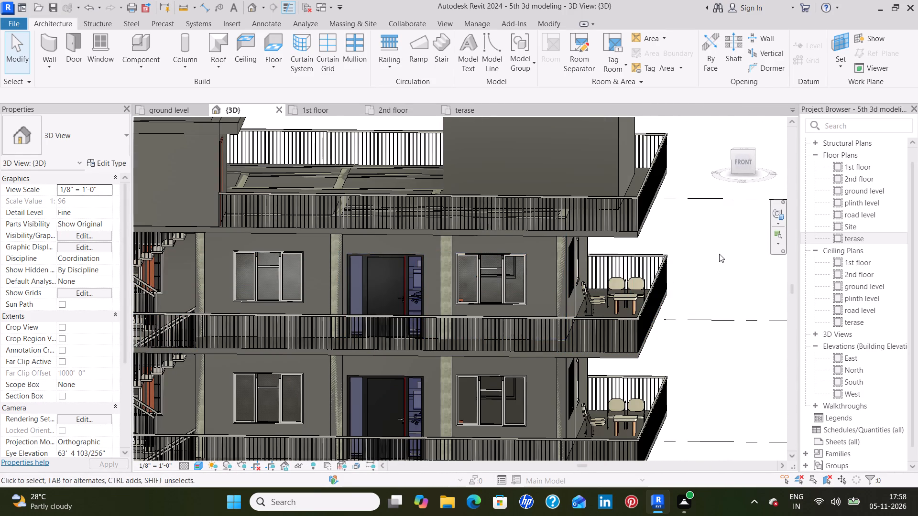
shift+middle_drag(704, 252, 530, 251)
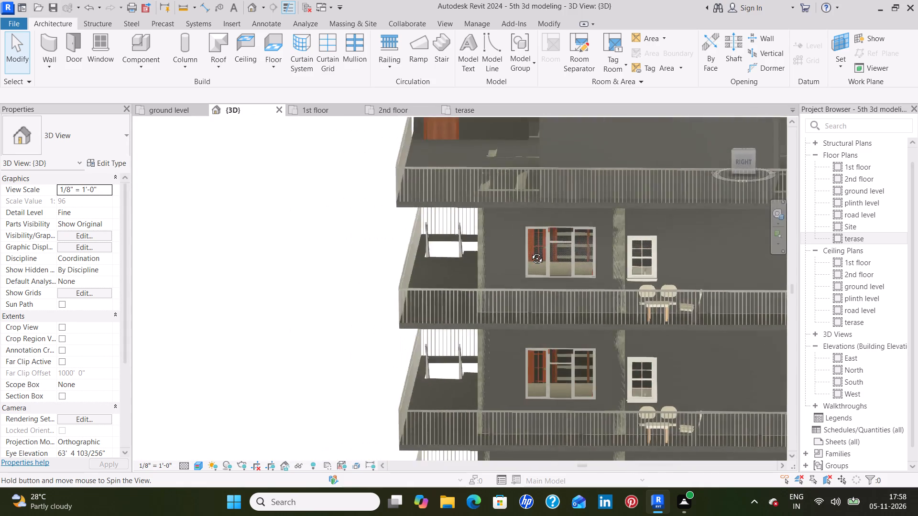
shift+middle_drag(530, 251, 658, 268)
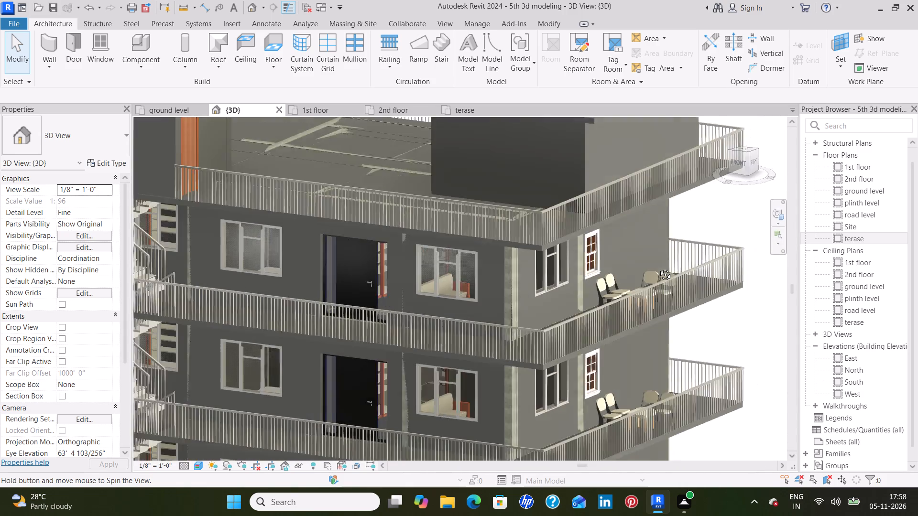
shift+middle_drag(658, 268, 652, 270)
Inspect the sofa and coffee table inside the upper-floor corner room through its front triple casement window.
scroll(456, 298, up, 5)
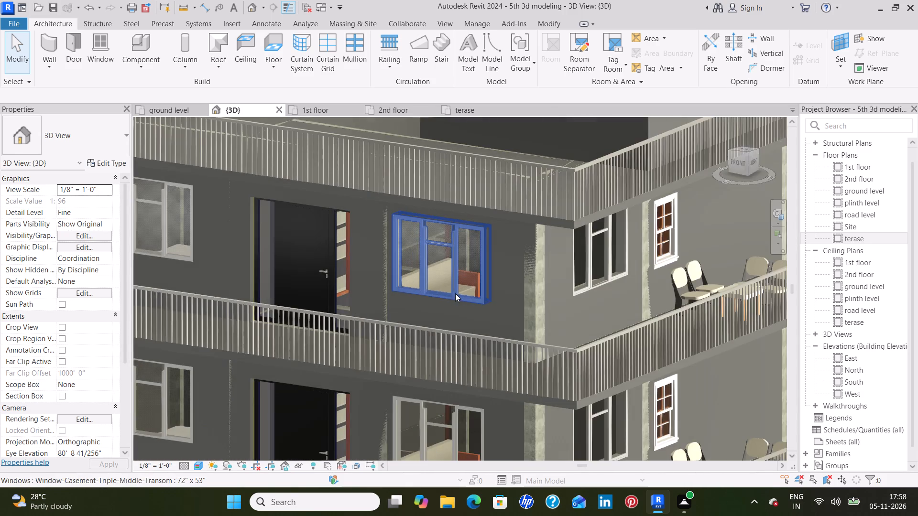
scroll(455, 293, up, 2)
shift+middle_drag(485, 271, 489, 315)
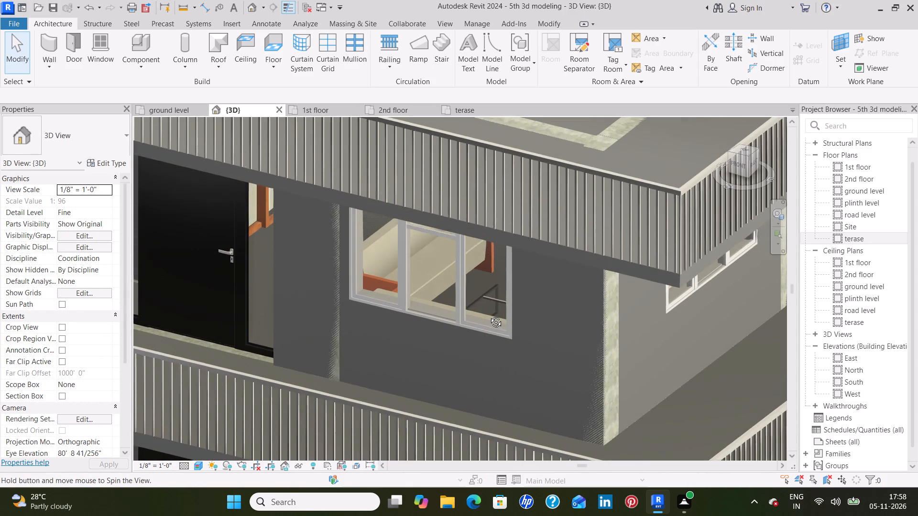
shift+middle_drag(489, 315, 487, 296)
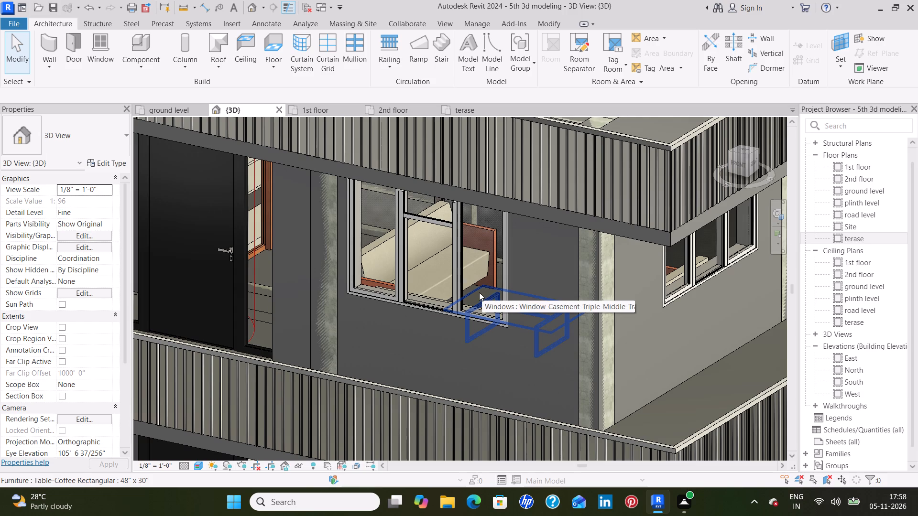
scroll(440, 249, up, 1)
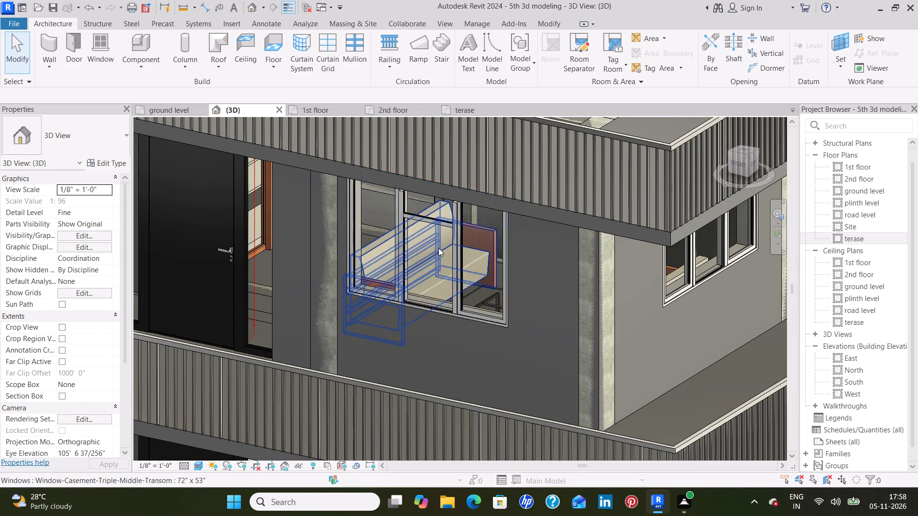
scroll(438, 248, up, 12)
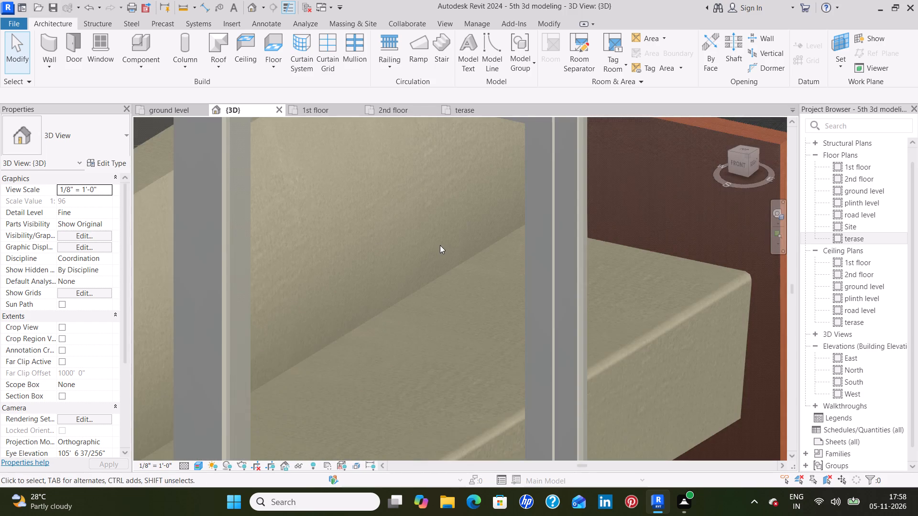
scroll(441, 243, up, 6)
ctrl+middle_drag(446, 239, 450, 242)
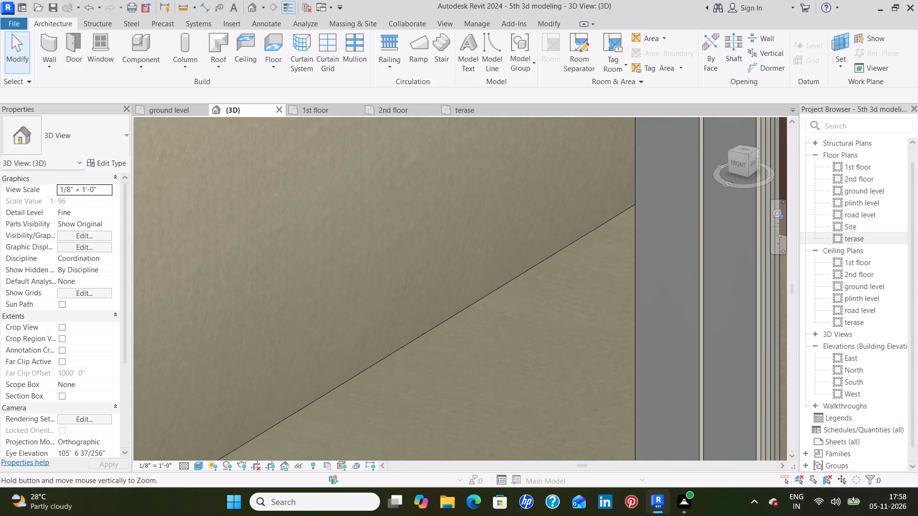
ctrl+middle_drag(450, 242, 488, 252)
shift+middle_drag(488, 252, 473, 248)
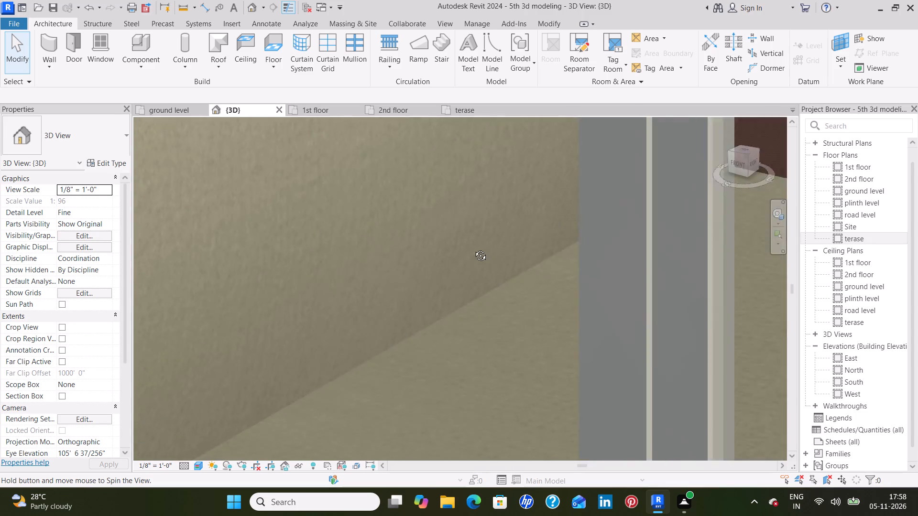
shift+middle_drag(473, 248, 503, 220)
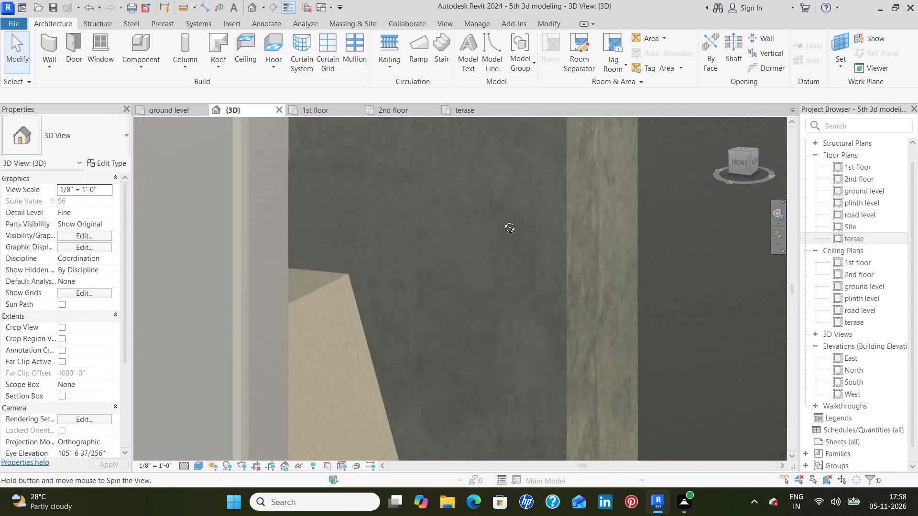
shift+middle_drag(503, 220, 559, 204)
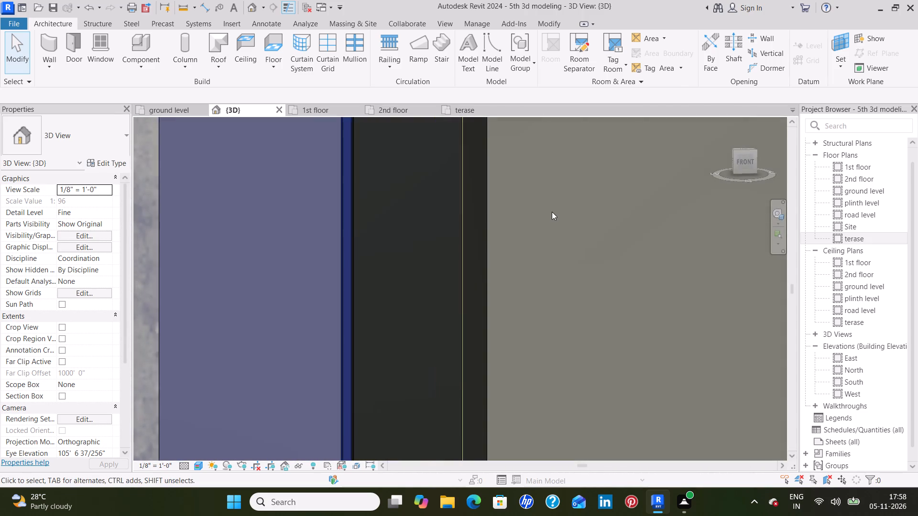
Examine the front facade's entrance doors with sidelights, the balcony railings and the adjacent casement windows in 3D.
scroll(548, 213, down, 20)
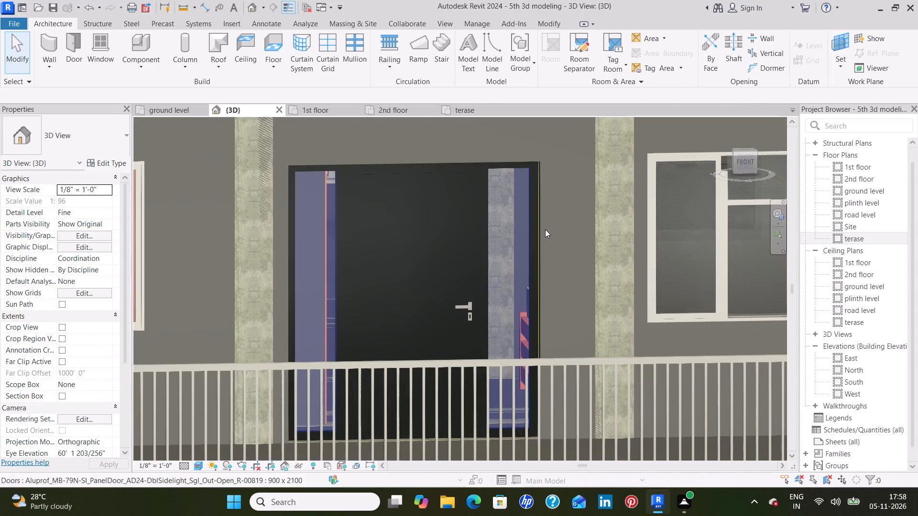
shift+middle_drag(700, 240, 700, 233)
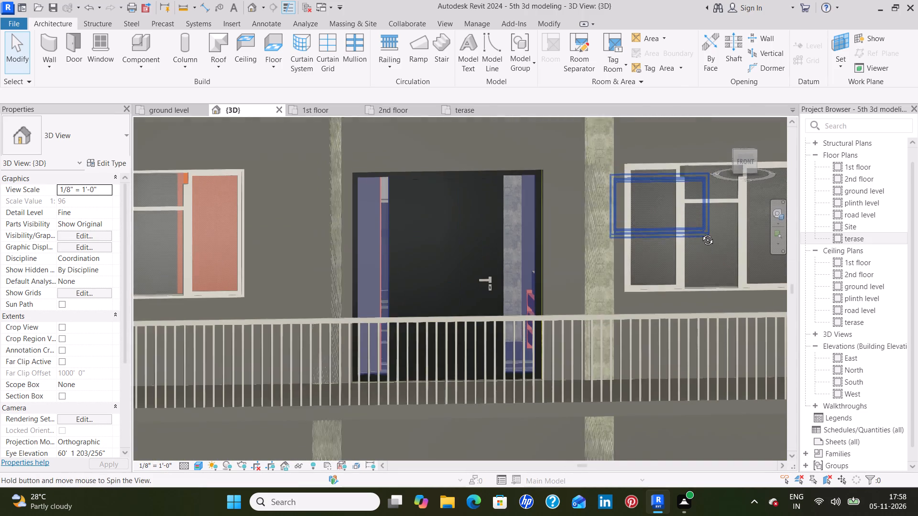
shift+middle_drag(700, 233, 689, 311)
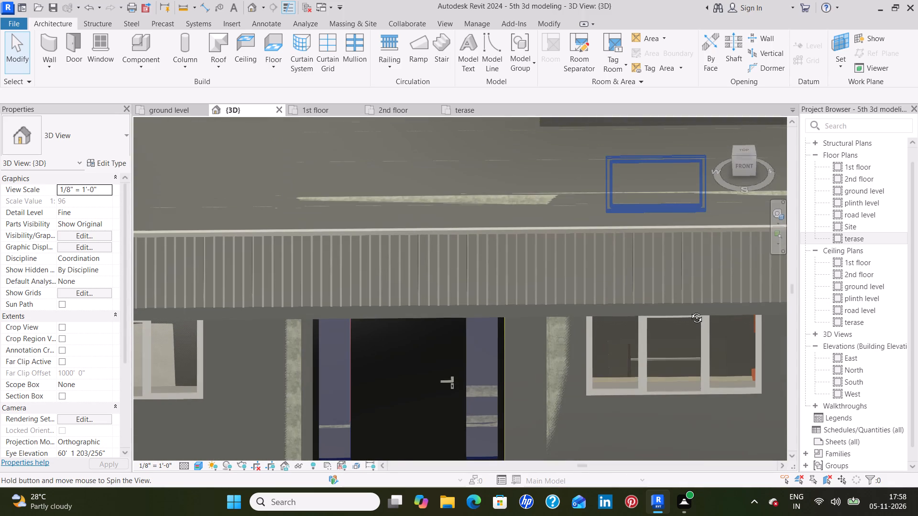
shift+middle_drag(689, 311, 679, 226)
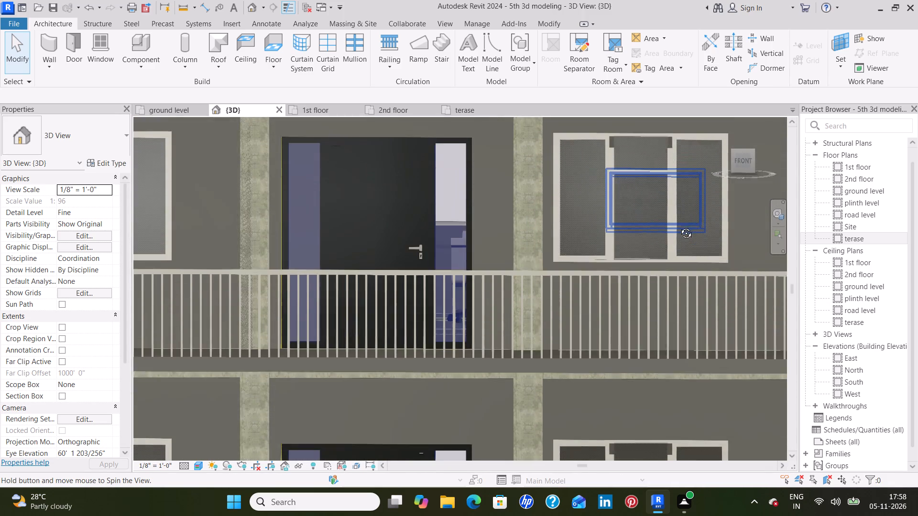
shift+middle_drag(679, 226, 680, 223)
scroll(666, 213, up, 4)
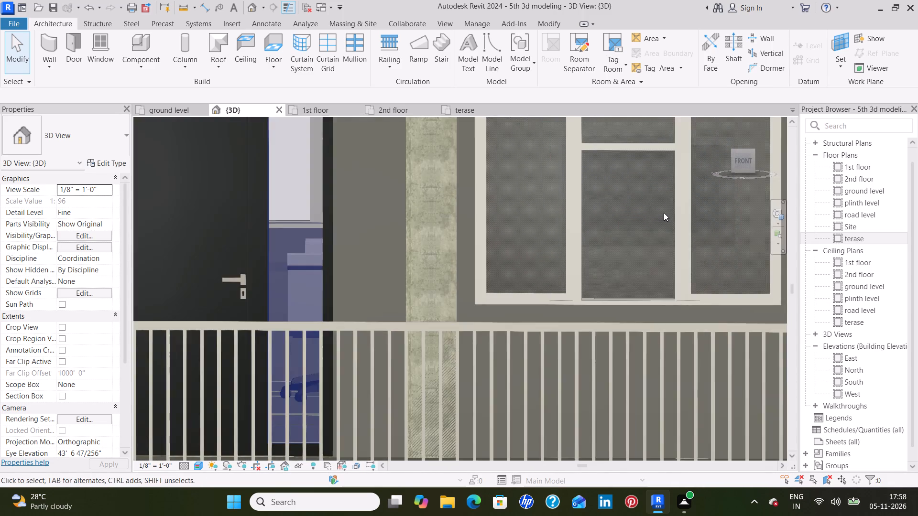
scroll(664, 213, up, 7)
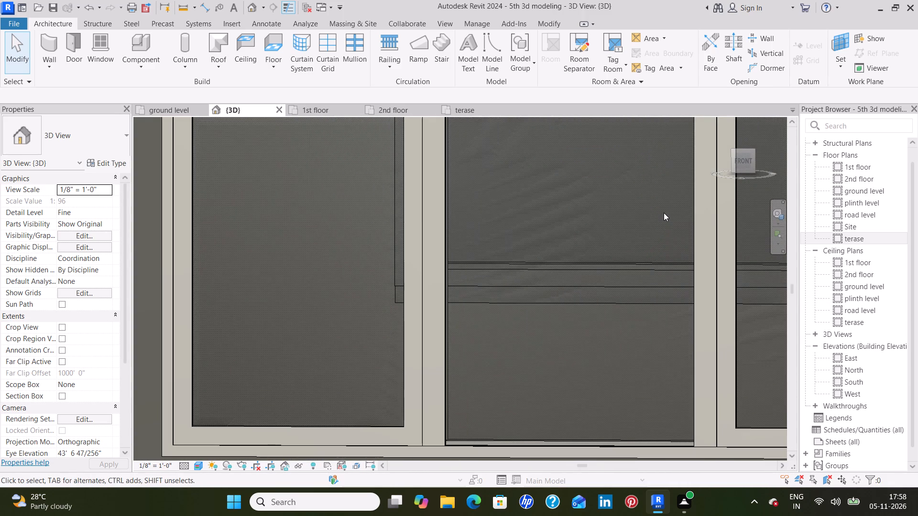
scroll(592, 233, down, 10)
Inspect the building's front corner balconies and look into the furnished rooms through the side casement windows.
middle_drag(646, 222, 624, 259)
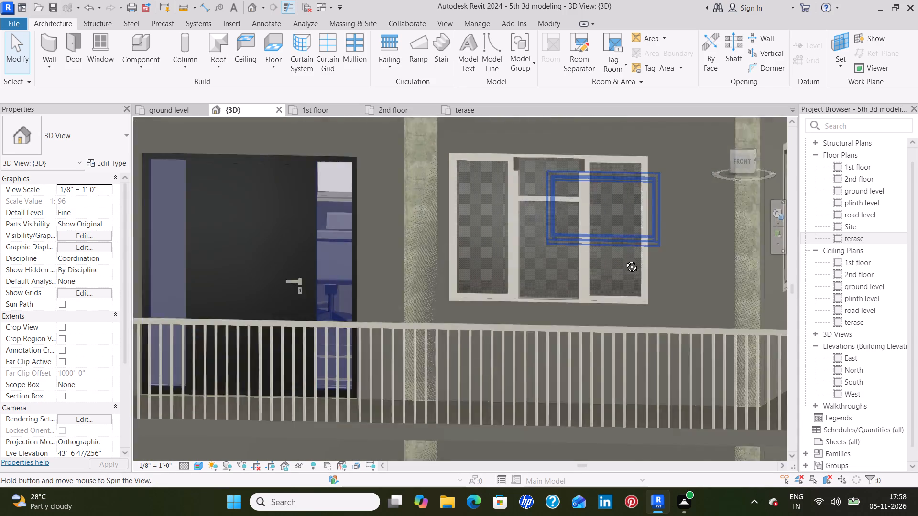
middle_drag(624, 259, 519, 276)
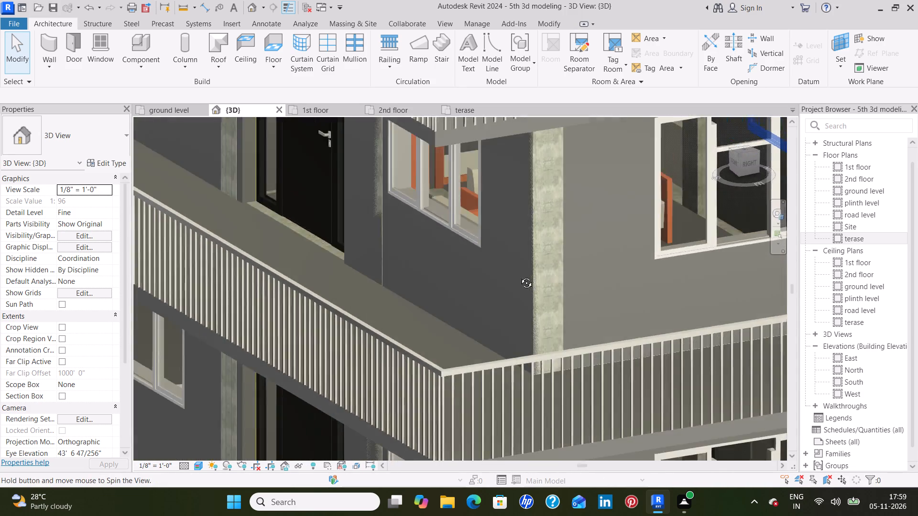
middle_drag(519, 276, 491, 285)
middle_drag(654, 272, 514, 345)
scroll(549, 297, up, 8)
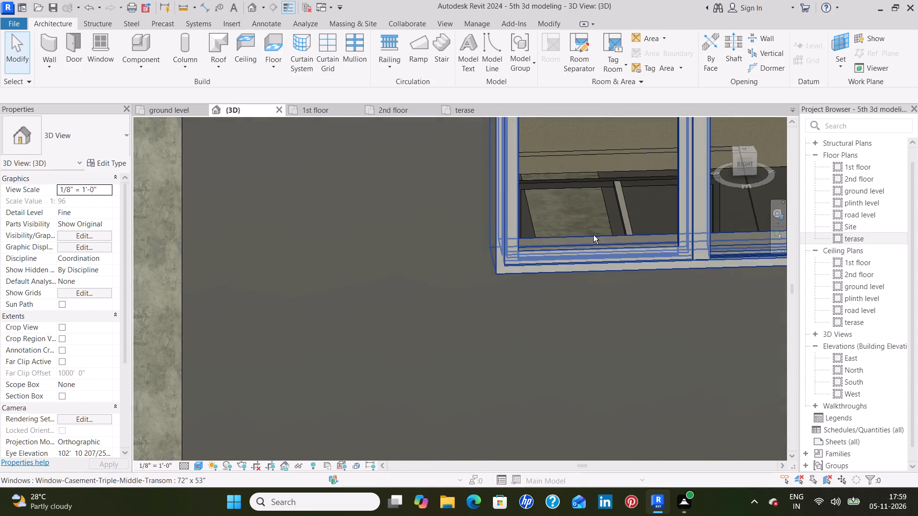
shift+middle_drag(592, 234, 568, 267)
middle_drag(596, 252, 522, 386)
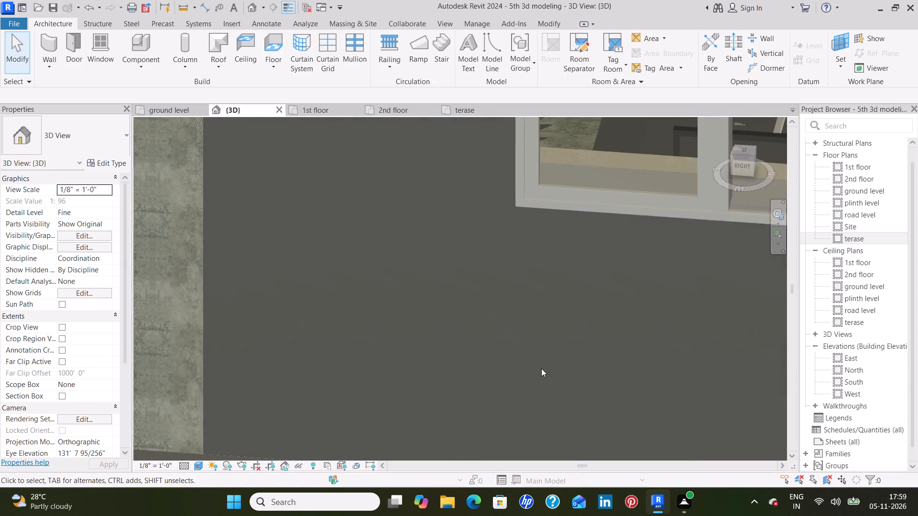
scroll(541, 357, down, 4)
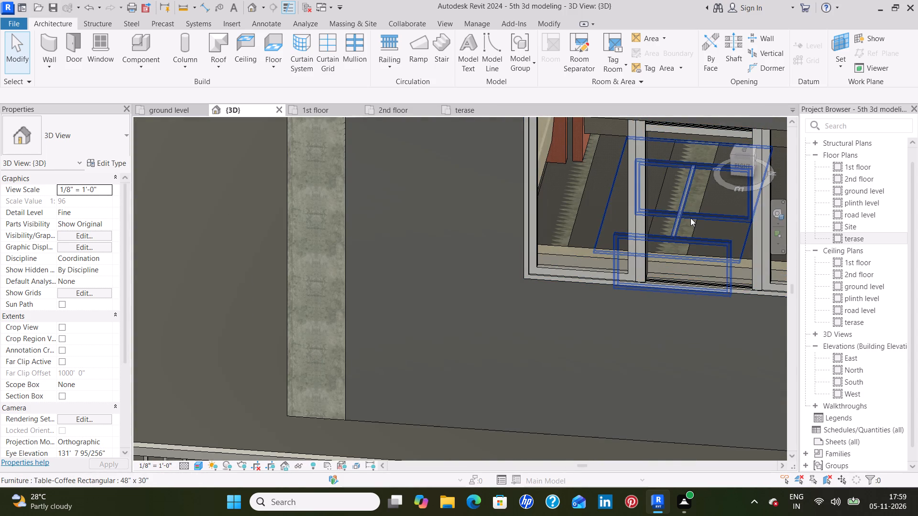
scroll(690, 218, down, 6)
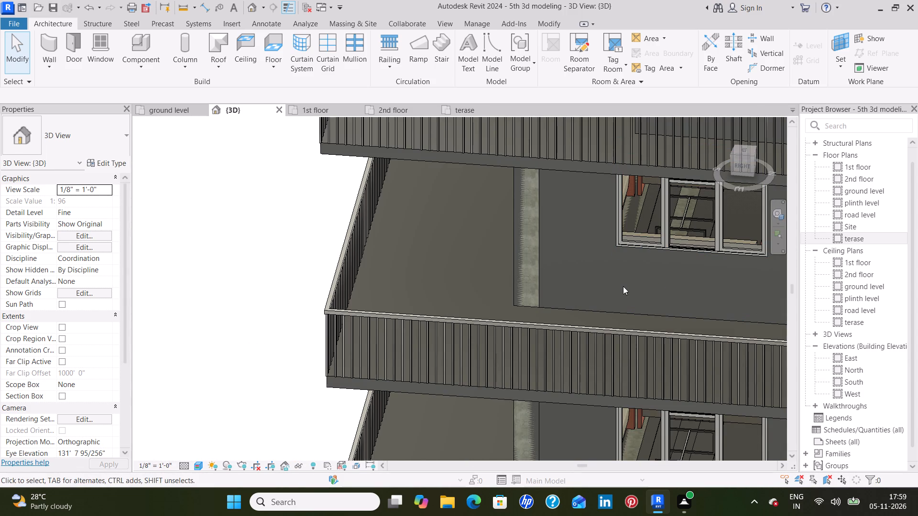
shift+middle_drag(622, 284, 672, 256)
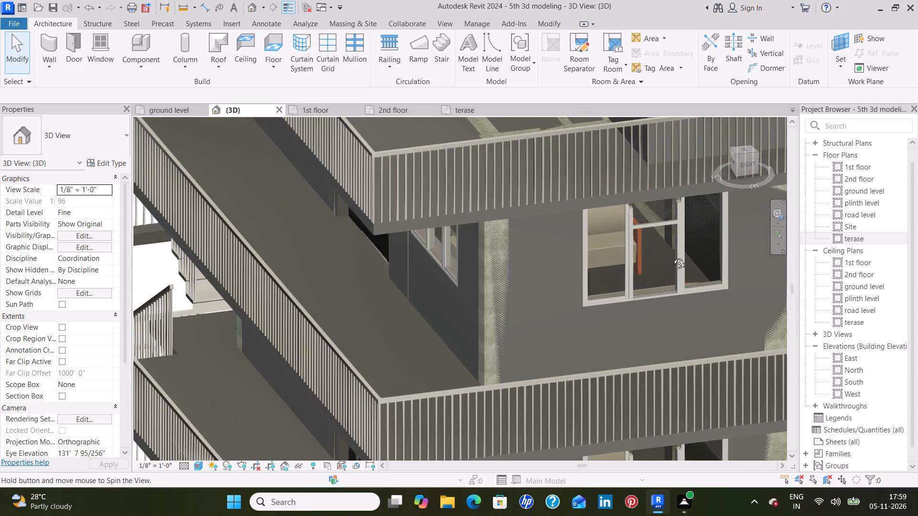
shift+middle_drag(672, 256, 685, 220)
Review the whole building's exterior from the front corner and return the 3D model to its home orientation.
scroll(656, 231, down, 4)
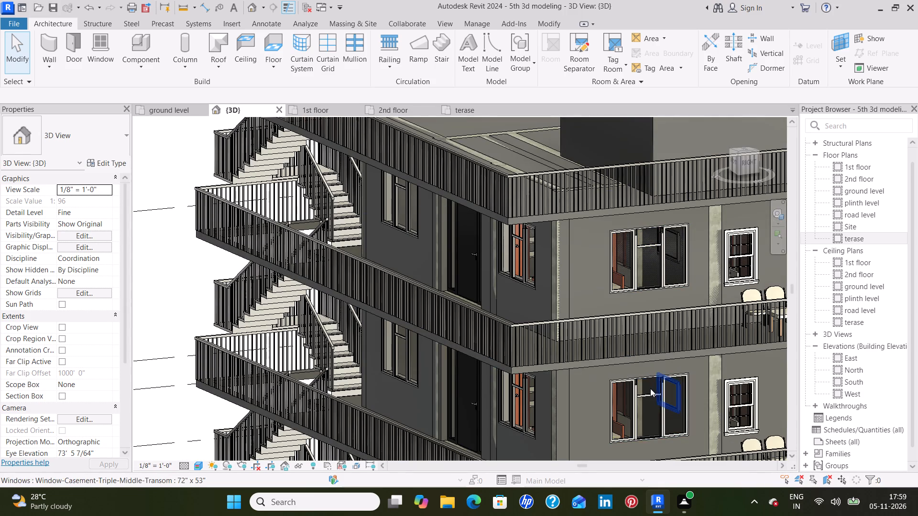
scroll(628, 365, down, 6)
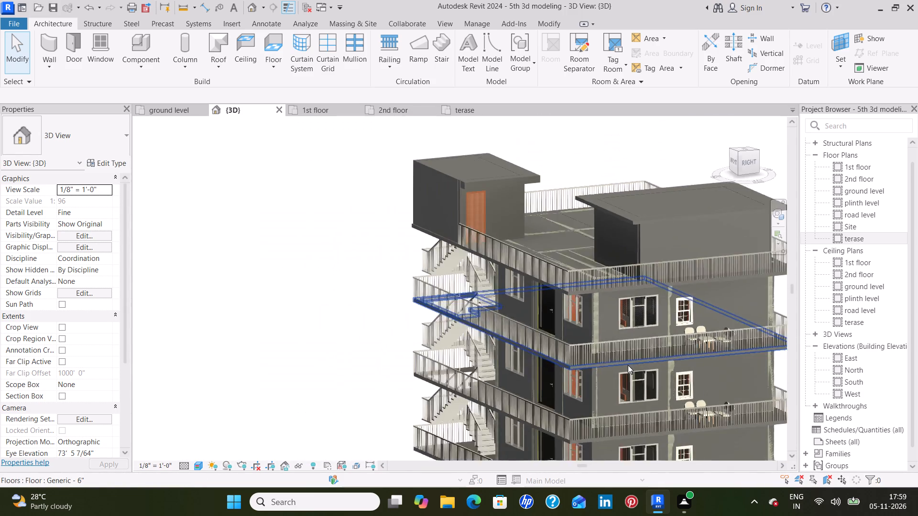
shift+middle_drag(730, 302, 753, 290)
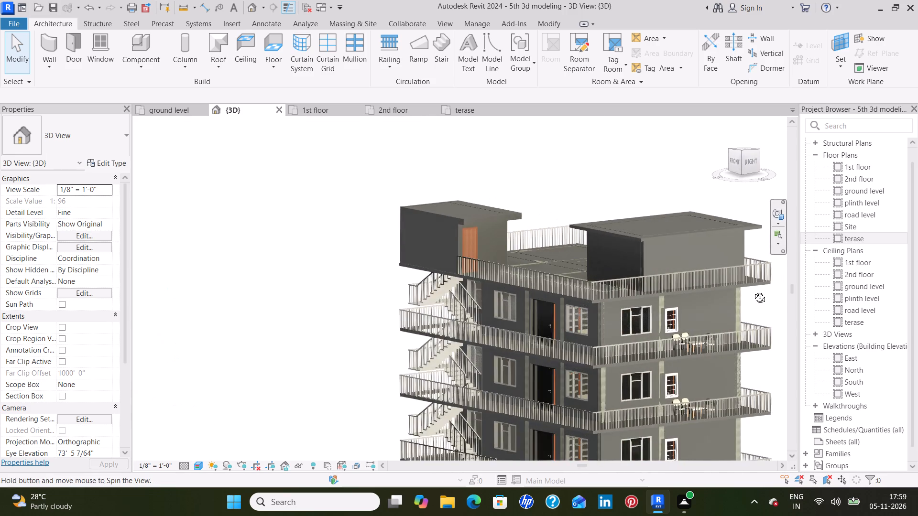
shift+middle_drag(753, 290, 776, 282)
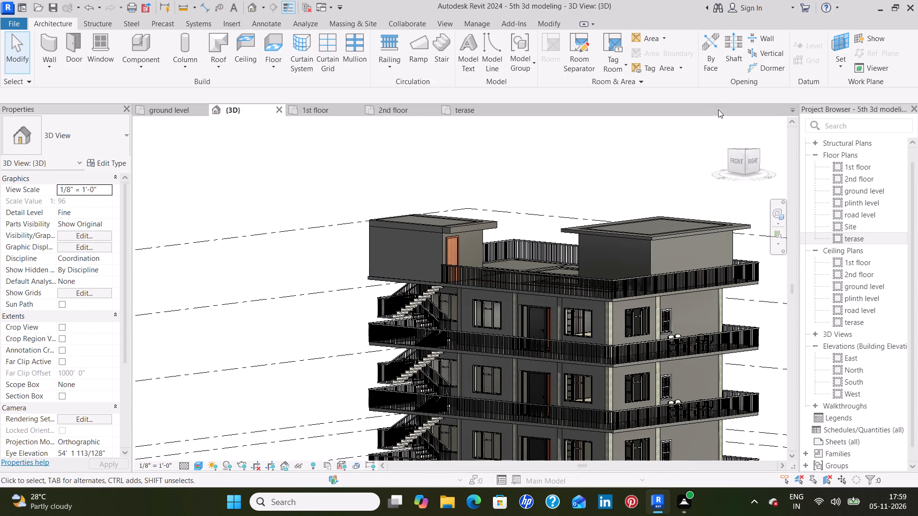
click(721, 125)
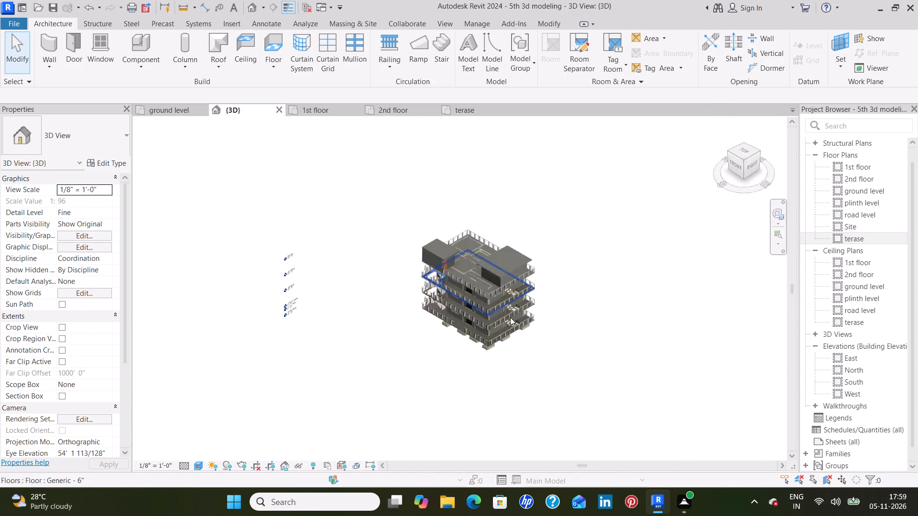
scroll(463, 305, up, 8)
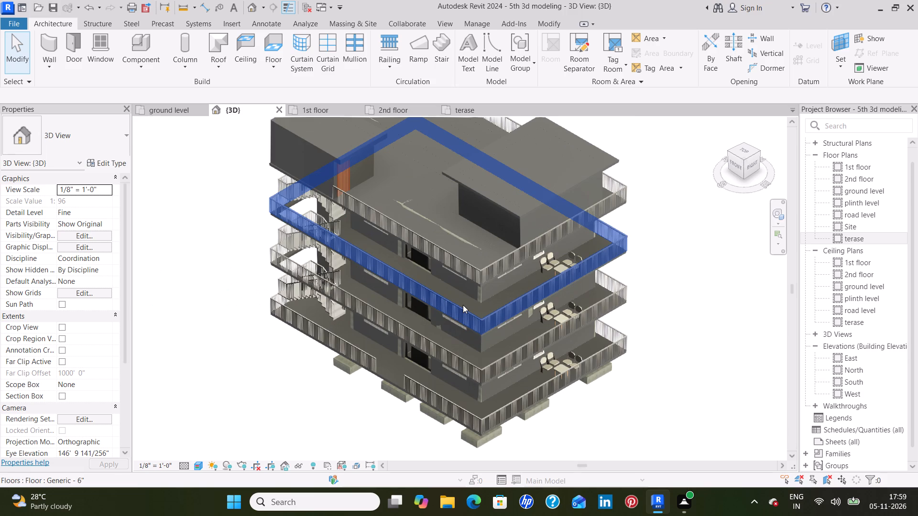
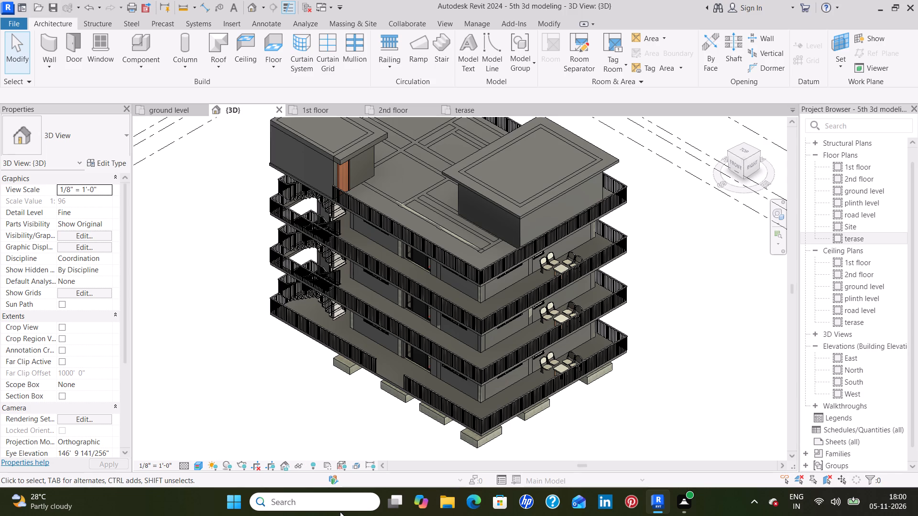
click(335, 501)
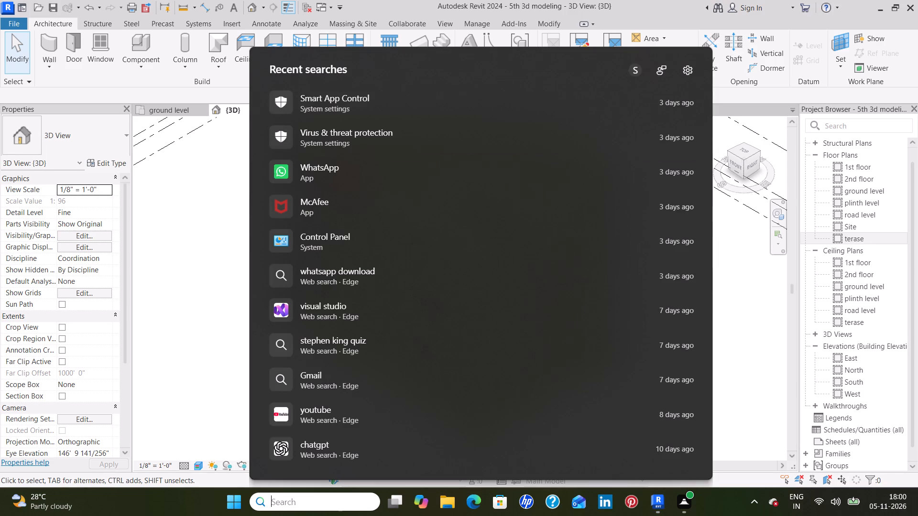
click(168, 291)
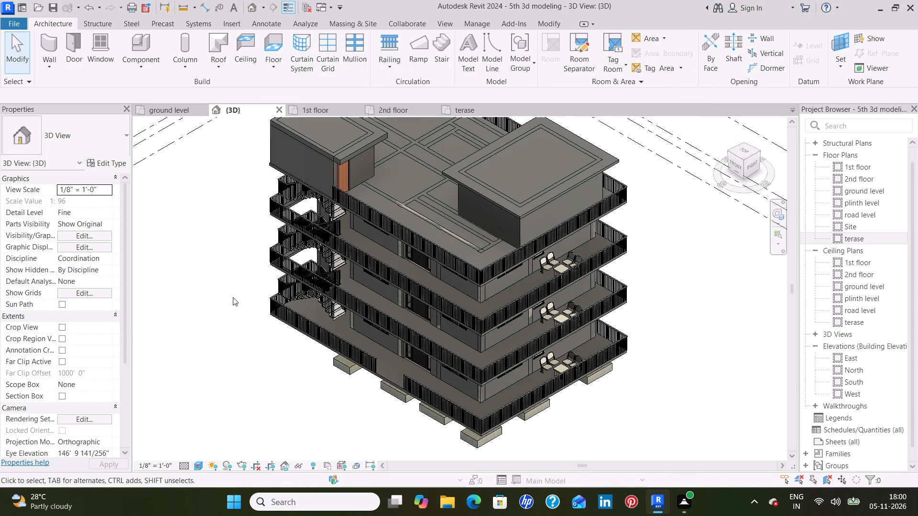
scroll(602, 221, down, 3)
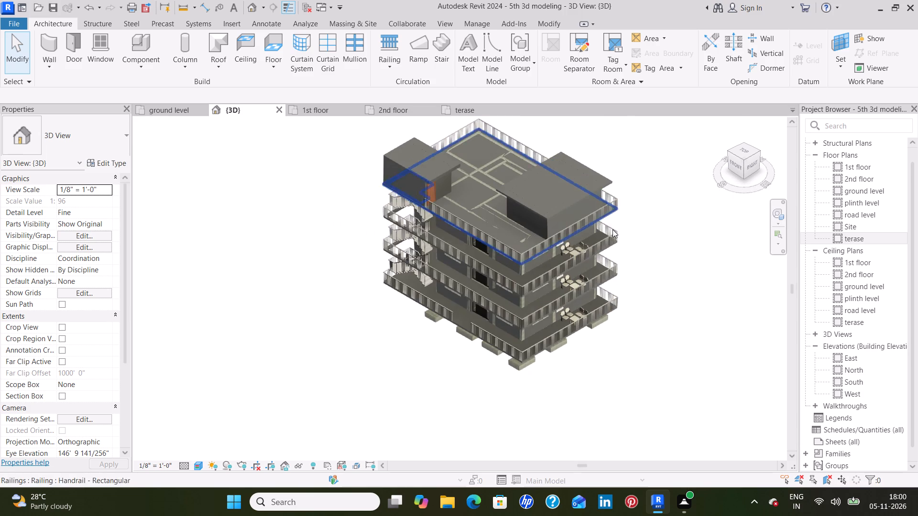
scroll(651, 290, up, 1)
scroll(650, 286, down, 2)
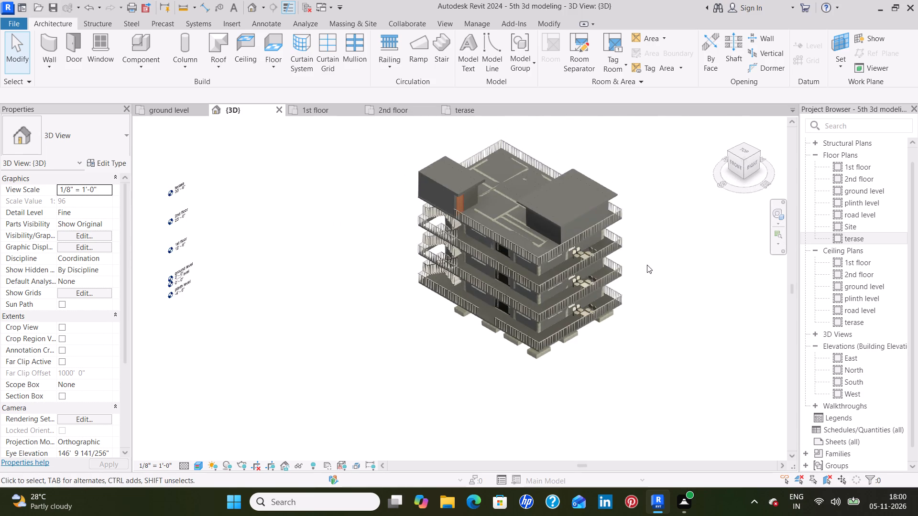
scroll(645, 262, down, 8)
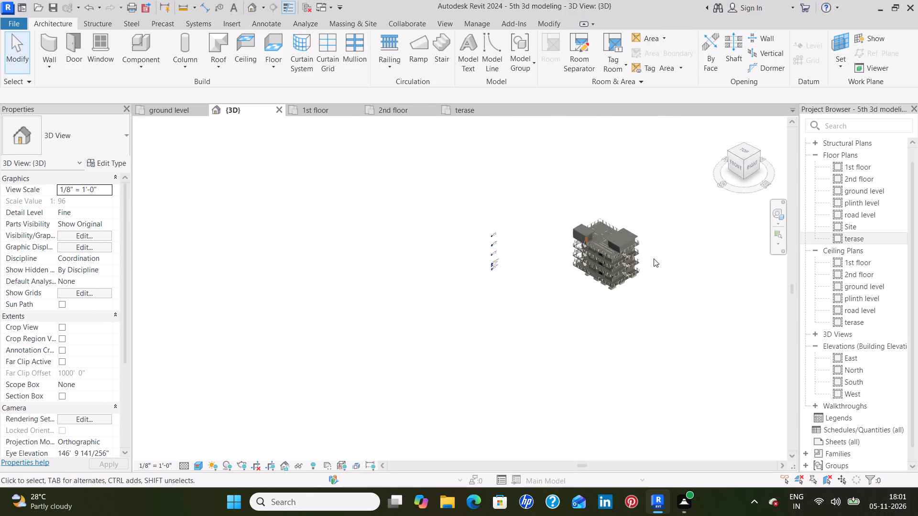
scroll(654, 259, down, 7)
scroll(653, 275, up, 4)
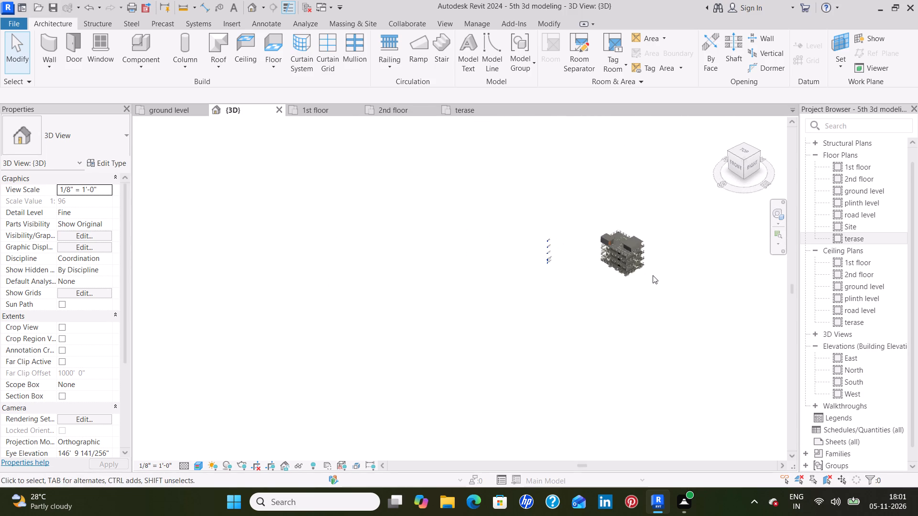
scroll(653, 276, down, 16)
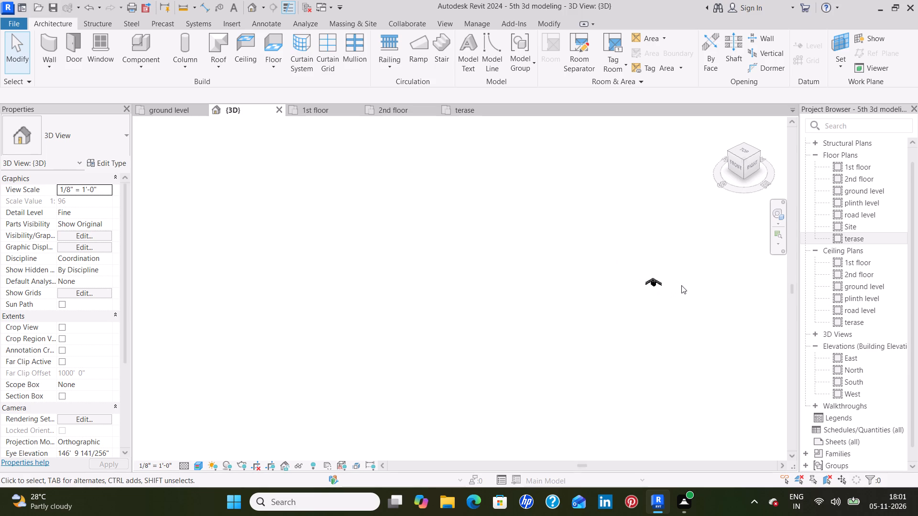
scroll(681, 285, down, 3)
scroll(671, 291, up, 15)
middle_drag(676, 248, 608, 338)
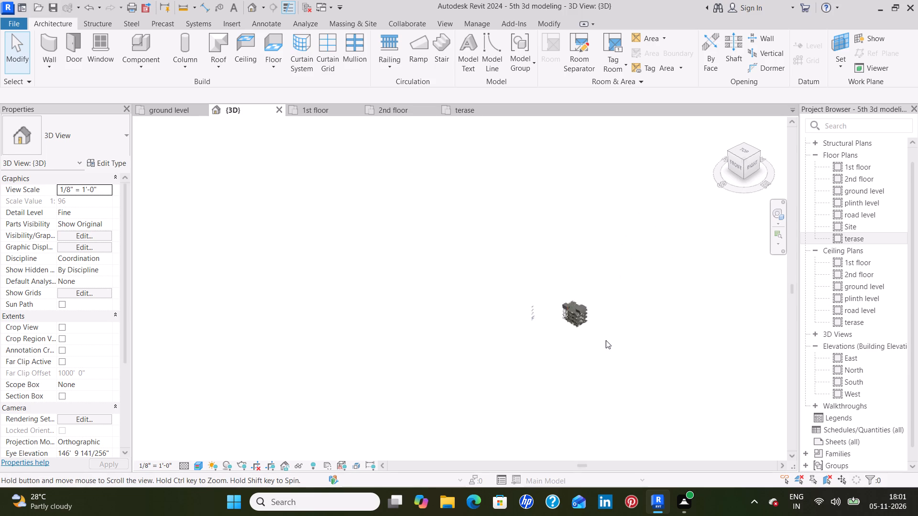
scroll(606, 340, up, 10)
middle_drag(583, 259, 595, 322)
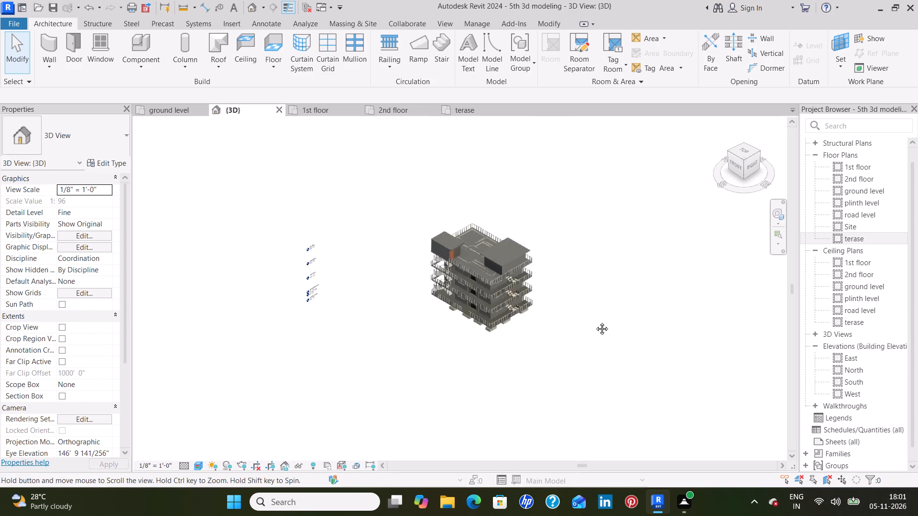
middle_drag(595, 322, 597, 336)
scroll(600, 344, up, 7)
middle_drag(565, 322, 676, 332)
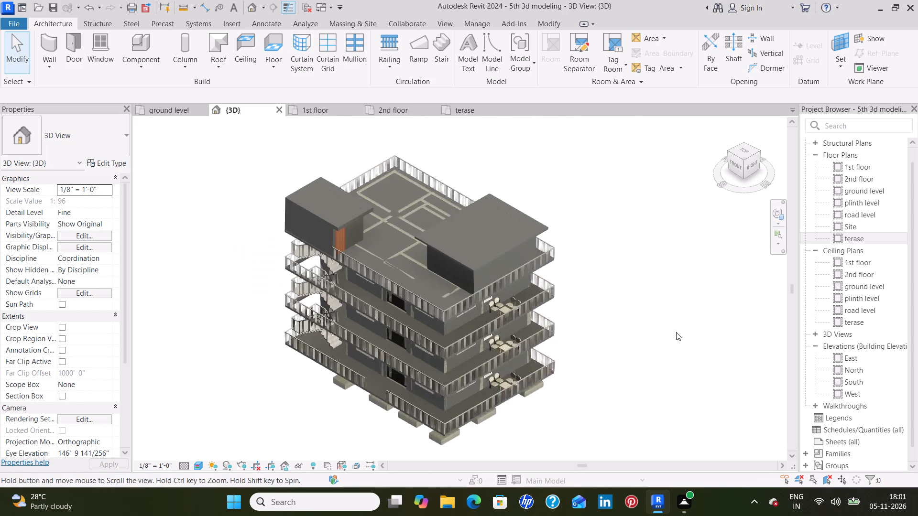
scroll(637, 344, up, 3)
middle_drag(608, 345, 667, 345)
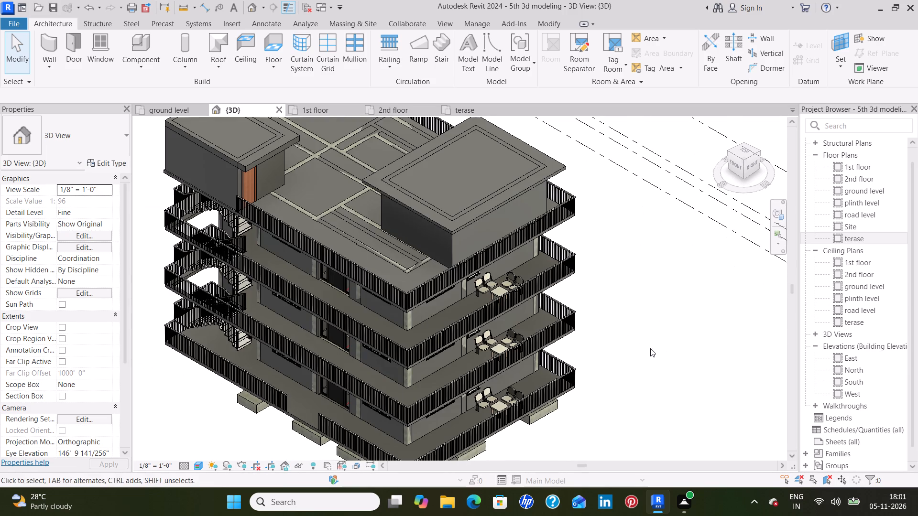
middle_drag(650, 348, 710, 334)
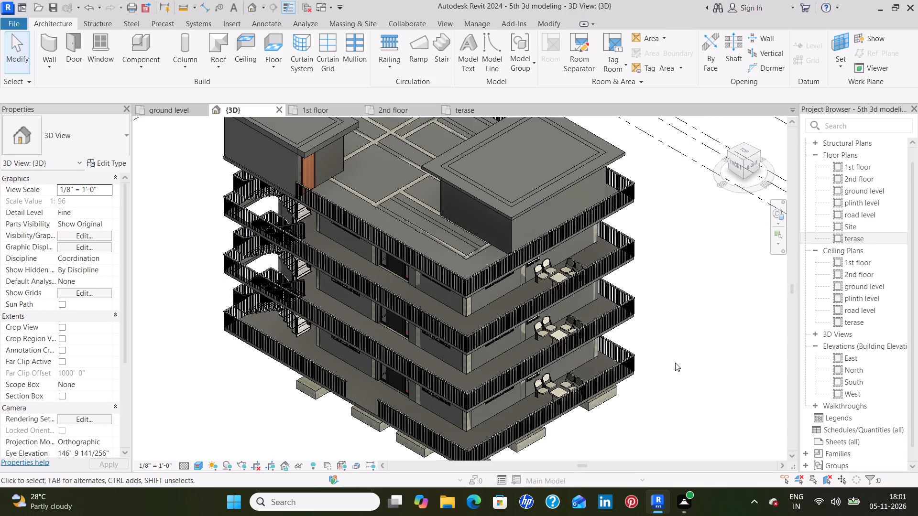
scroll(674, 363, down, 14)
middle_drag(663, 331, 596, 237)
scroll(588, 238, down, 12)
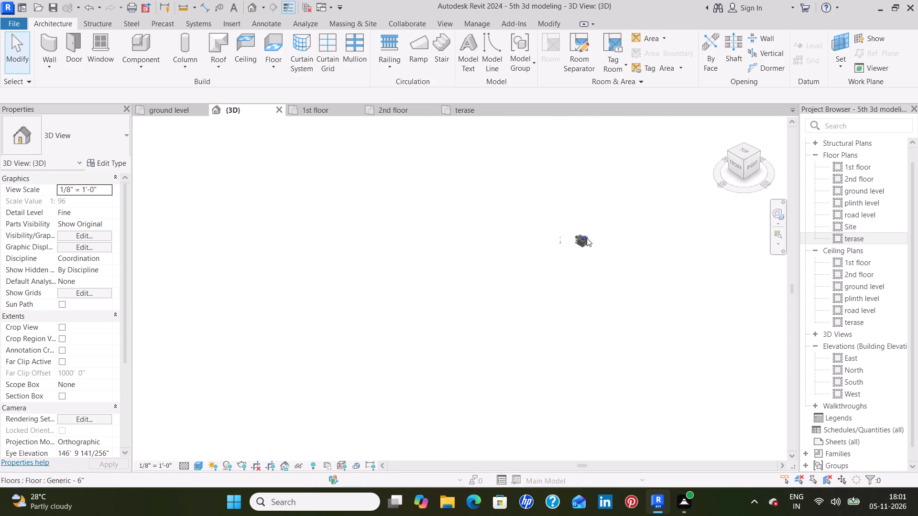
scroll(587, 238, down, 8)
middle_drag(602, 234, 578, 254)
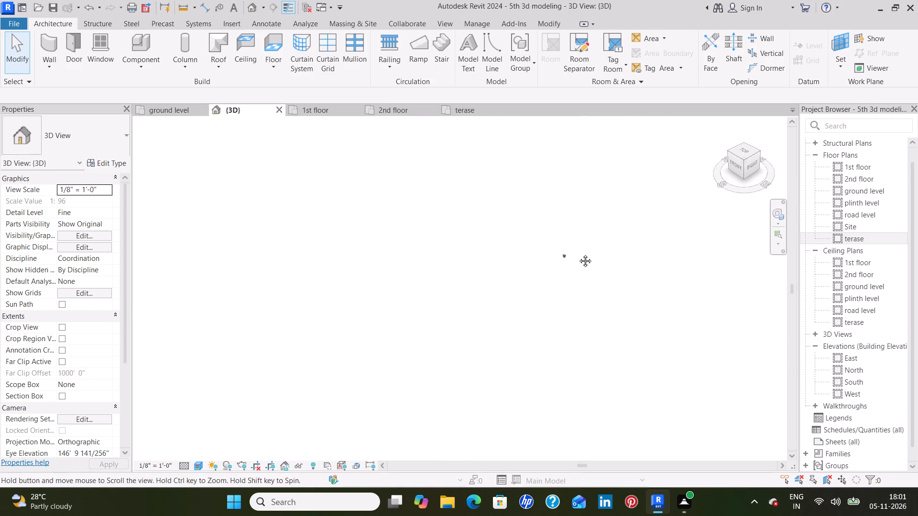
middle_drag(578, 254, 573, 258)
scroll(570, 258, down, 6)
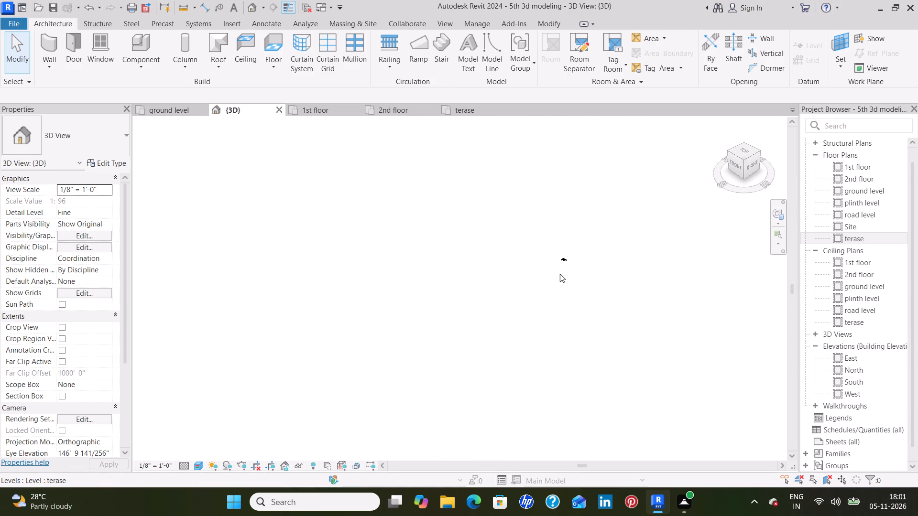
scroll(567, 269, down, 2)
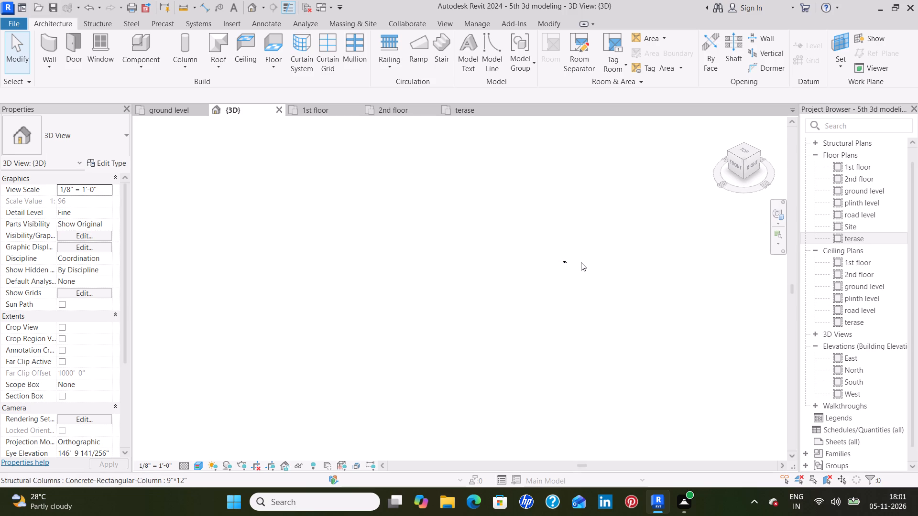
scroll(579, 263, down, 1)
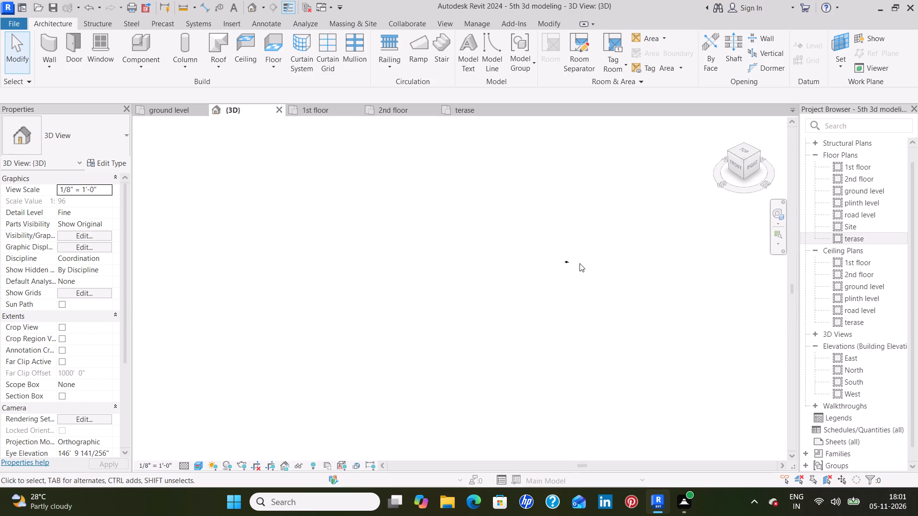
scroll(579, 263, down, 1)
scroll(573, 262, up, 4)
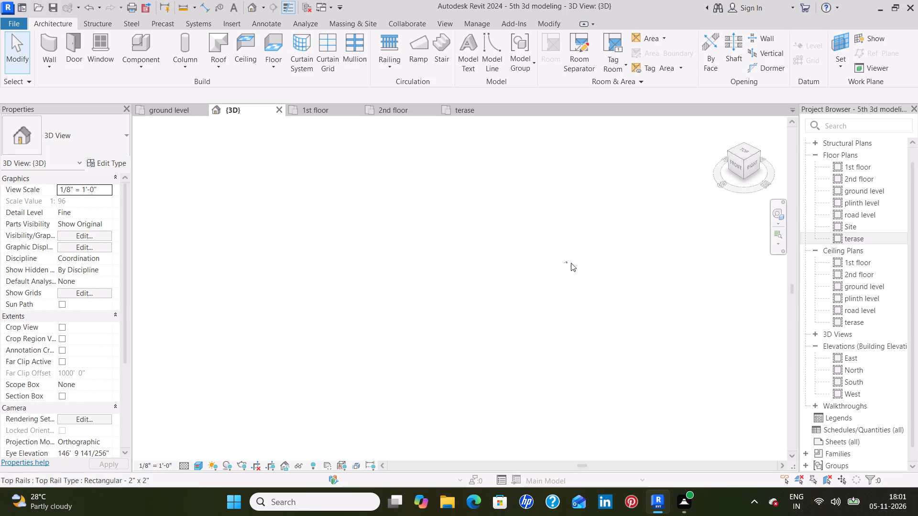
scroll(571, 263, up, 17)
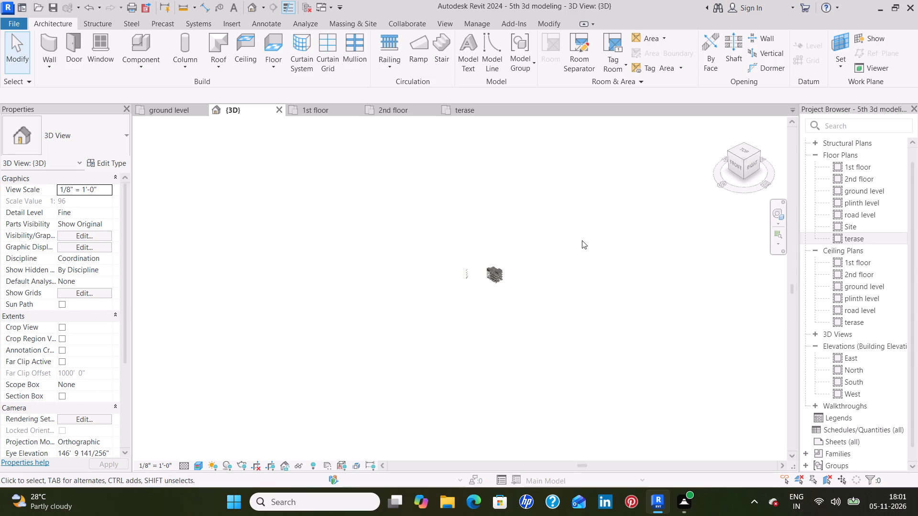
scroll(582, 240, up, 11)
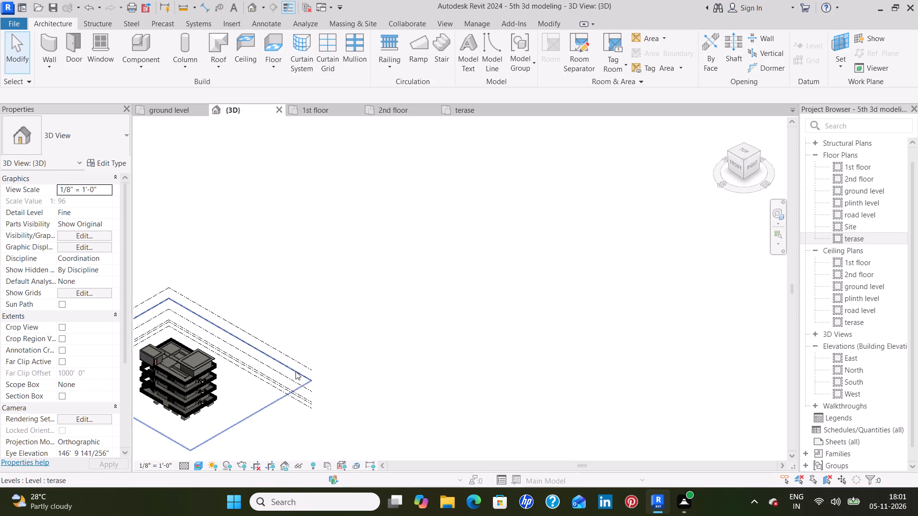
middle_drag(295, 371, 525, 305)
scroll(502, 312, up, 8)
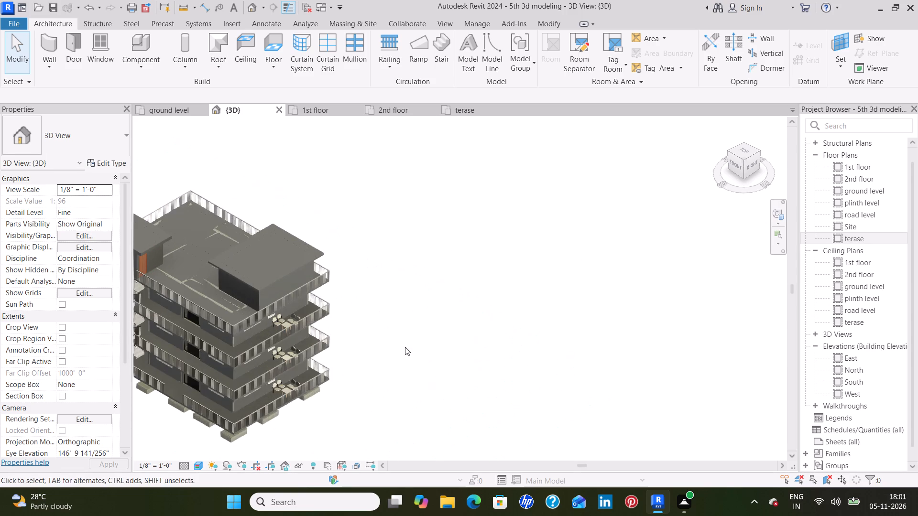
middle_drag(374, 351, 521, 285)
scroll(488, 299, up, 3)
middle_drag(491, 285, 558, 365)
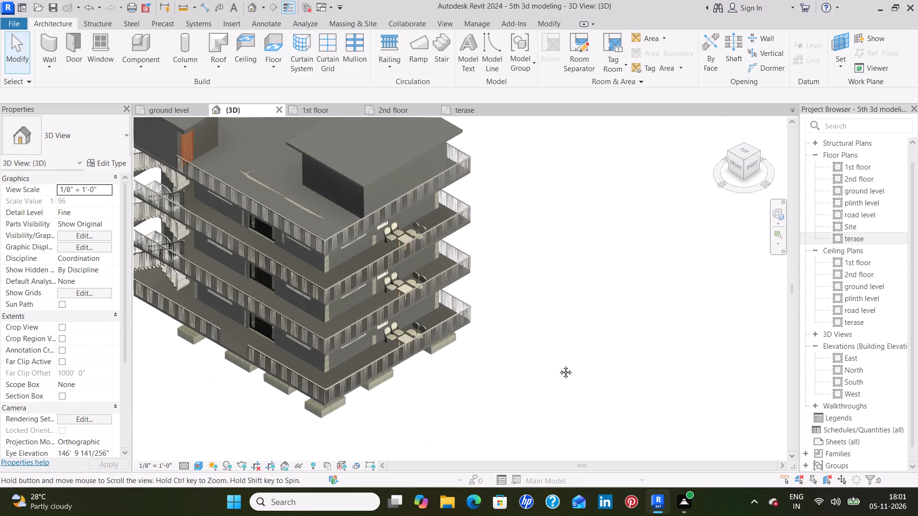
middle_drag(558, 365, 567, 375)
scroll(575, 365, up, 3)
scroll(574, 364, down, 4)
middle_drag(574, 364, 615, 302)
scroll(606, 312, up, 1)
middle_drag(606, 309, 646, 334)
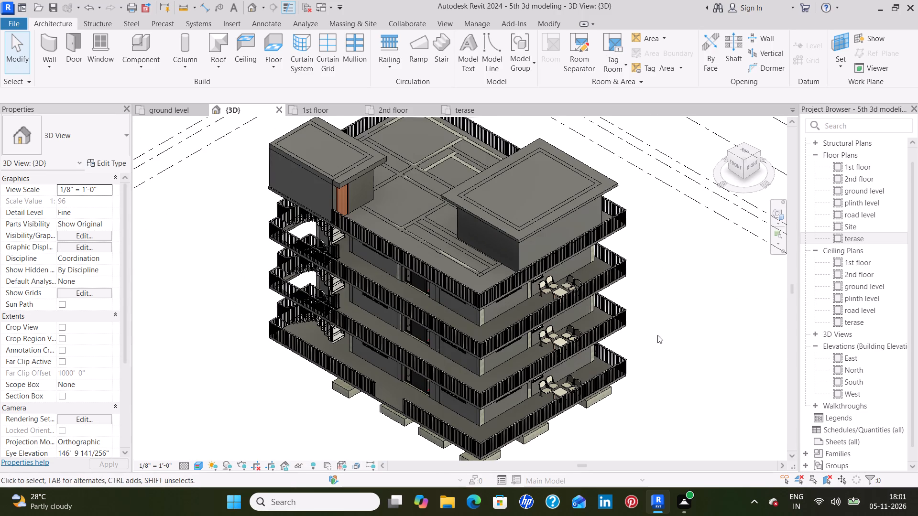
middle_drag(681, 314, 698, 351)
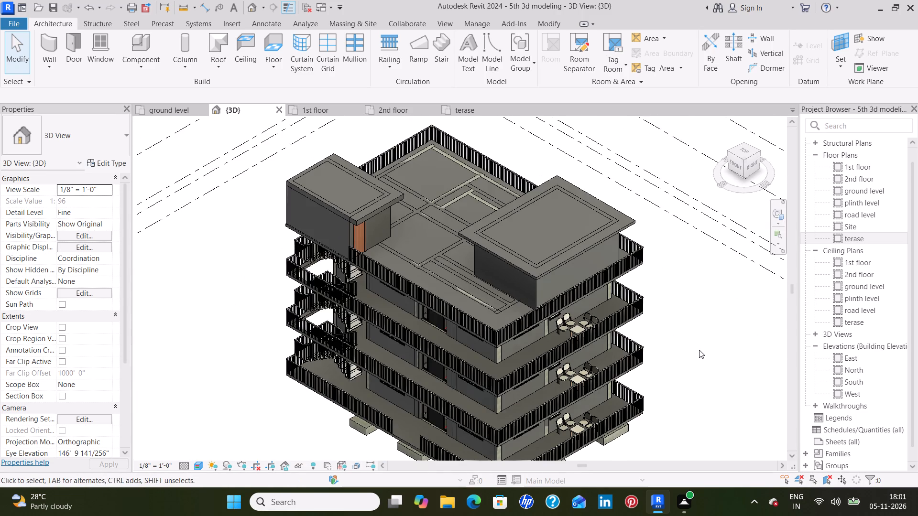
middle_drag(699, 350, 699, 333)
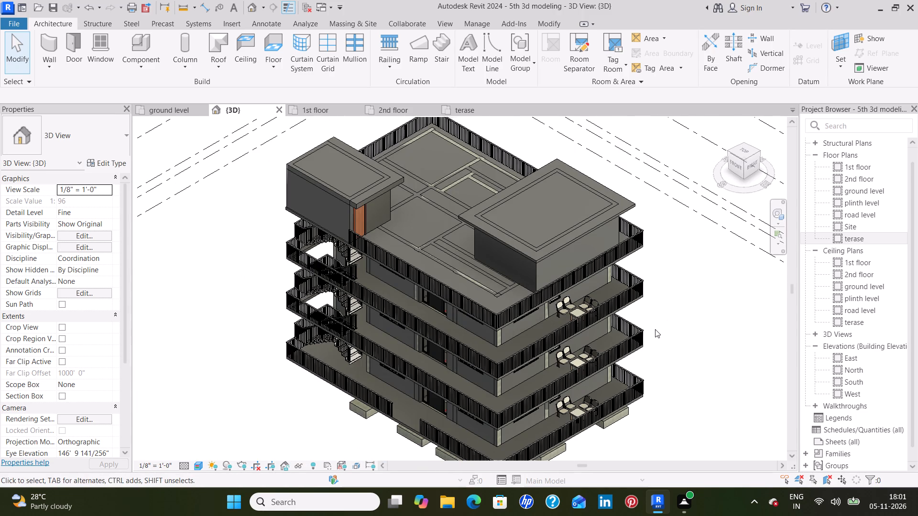
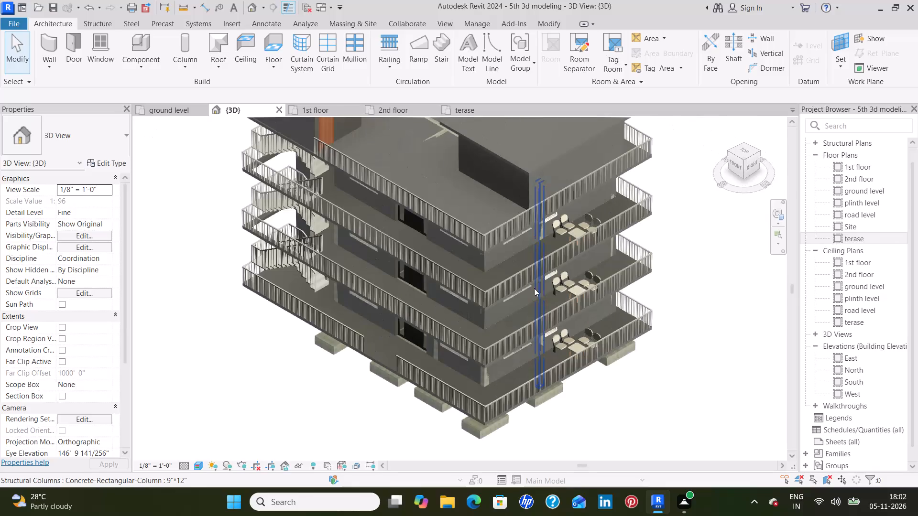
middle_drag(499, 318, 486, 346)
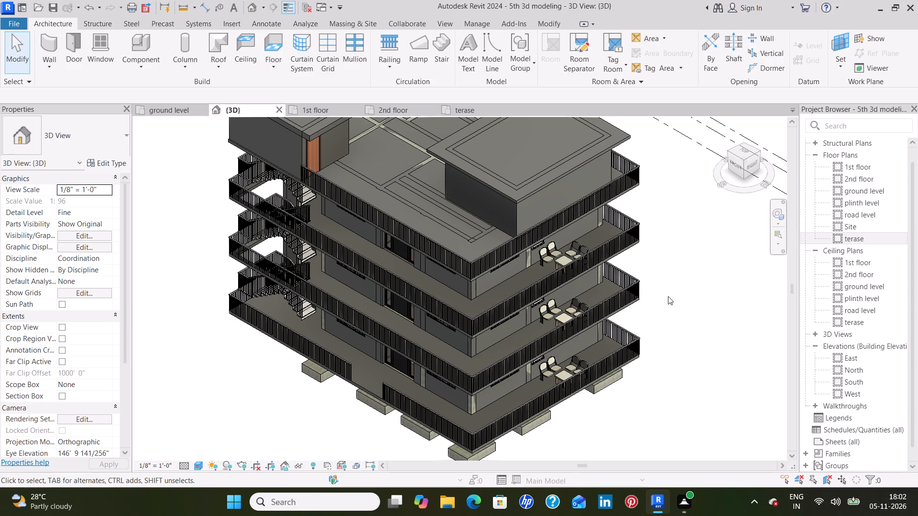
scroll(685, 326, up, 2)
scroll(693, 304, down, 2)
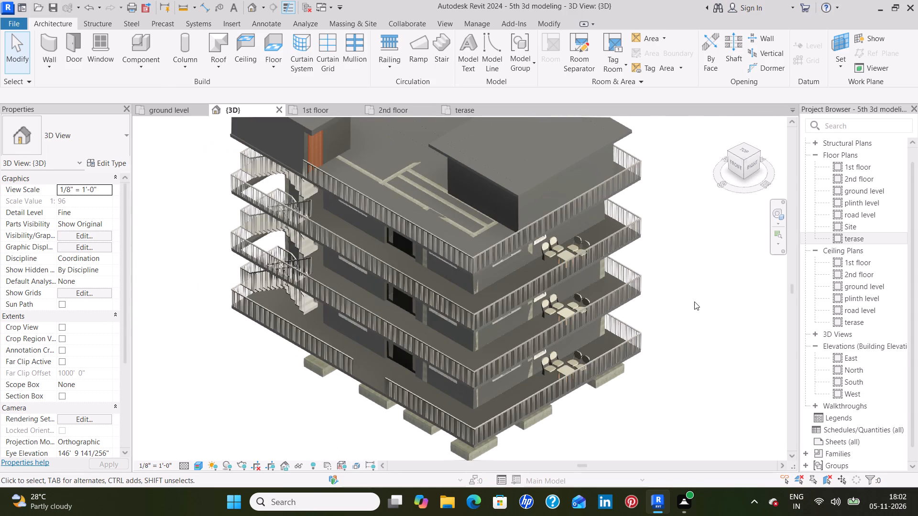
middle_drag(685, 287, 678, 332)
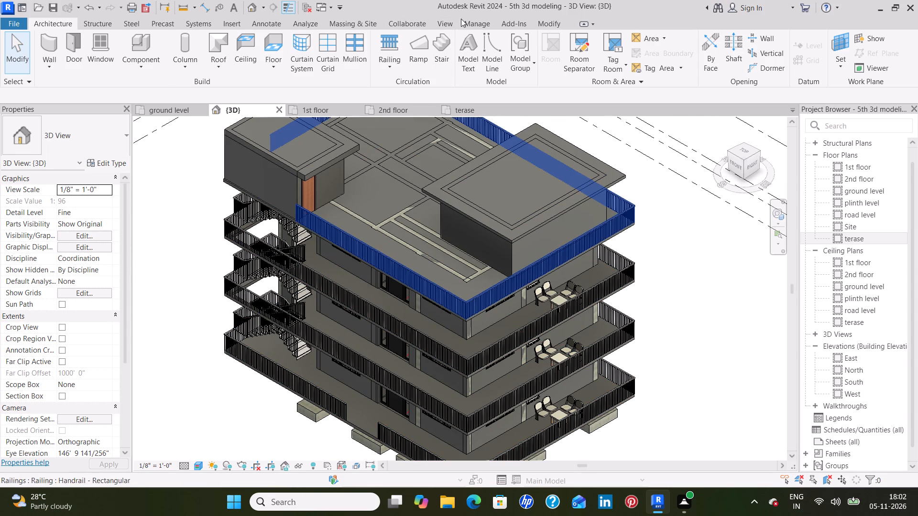
Create a six-key-frame walkthrough on the terase plan, from the stair landing around the flights, out the stair door and into the gym room.
click(443, 26)
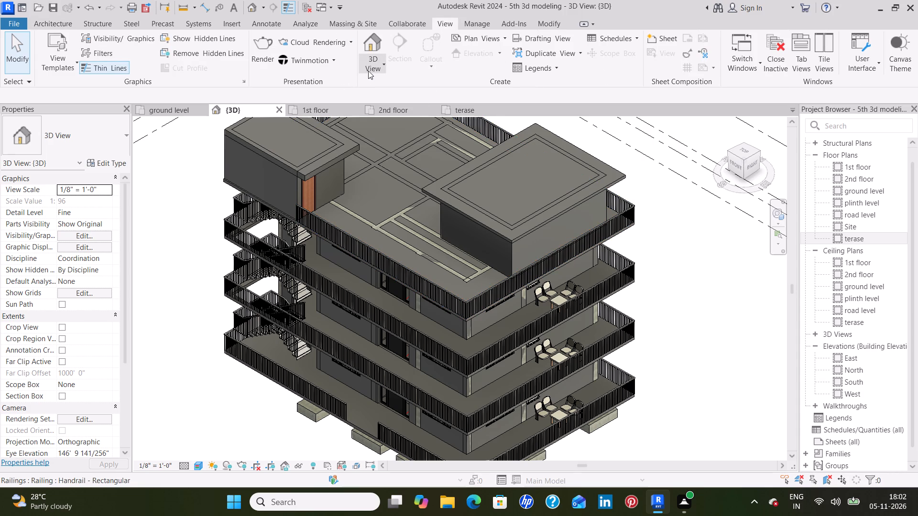
click(400, 111)
middle_drag(471, 205, 455, 180)
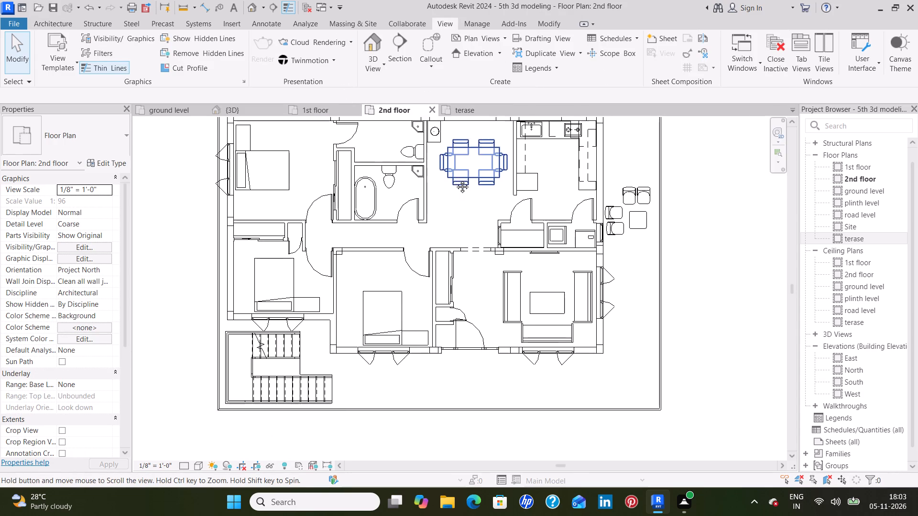
middle_drag(455, 180, 458, 202)
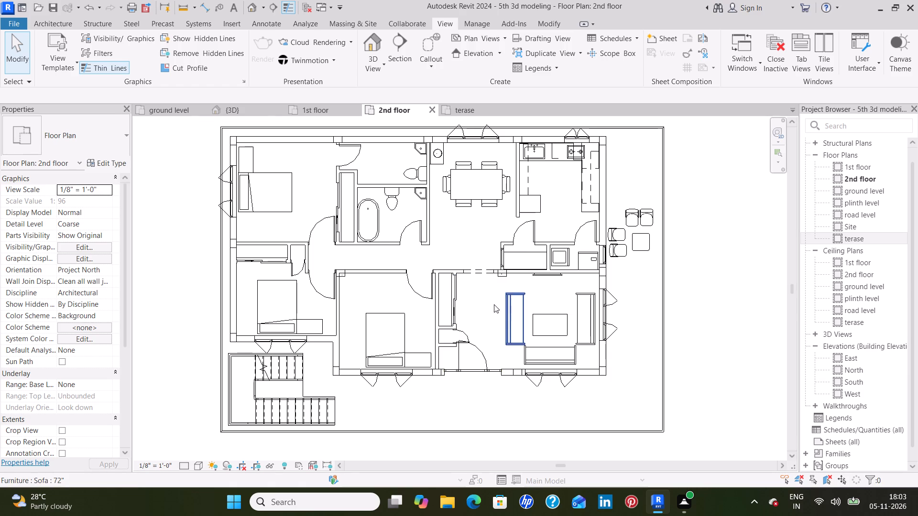
click(472, 113)
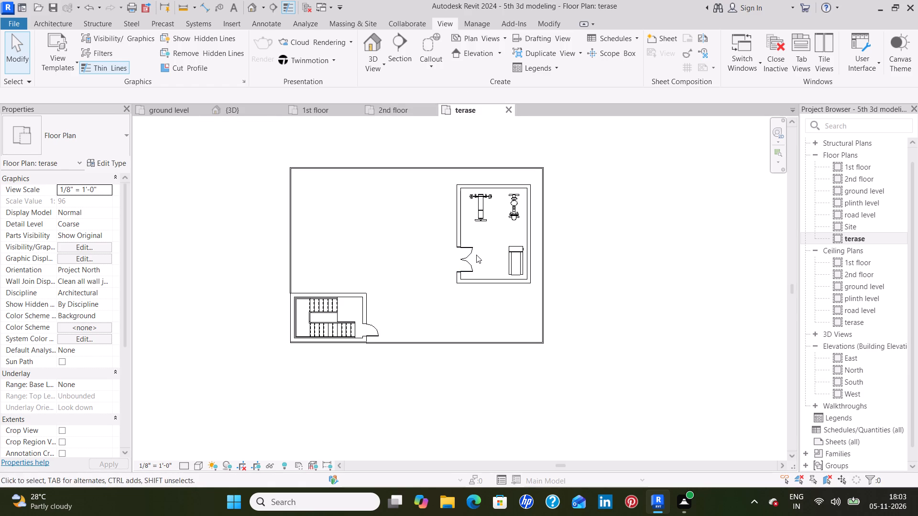
scroll(485, 235, up, 4)
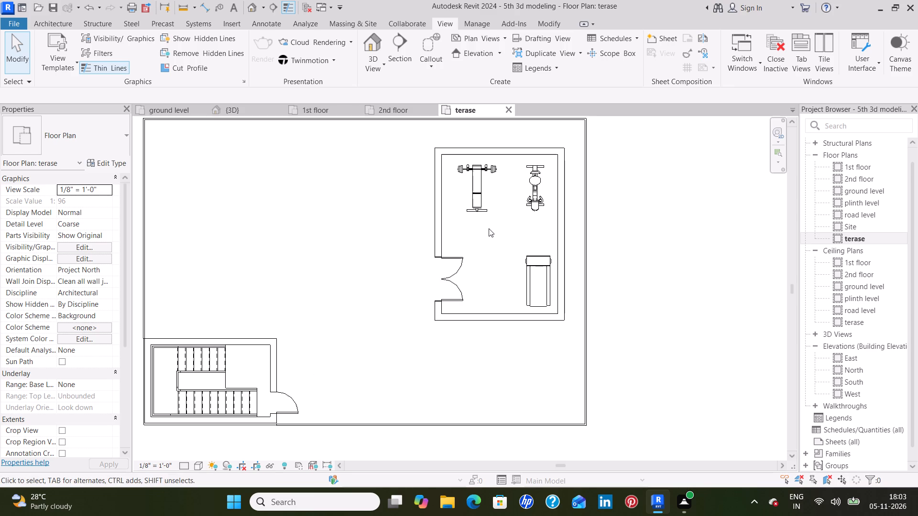
middle_drag(487, 223, 486, 236)
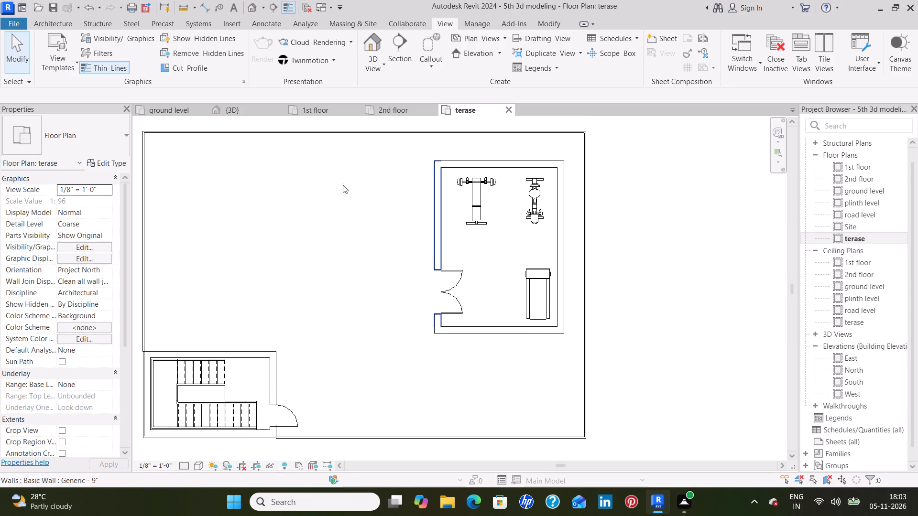
click(373, 64)
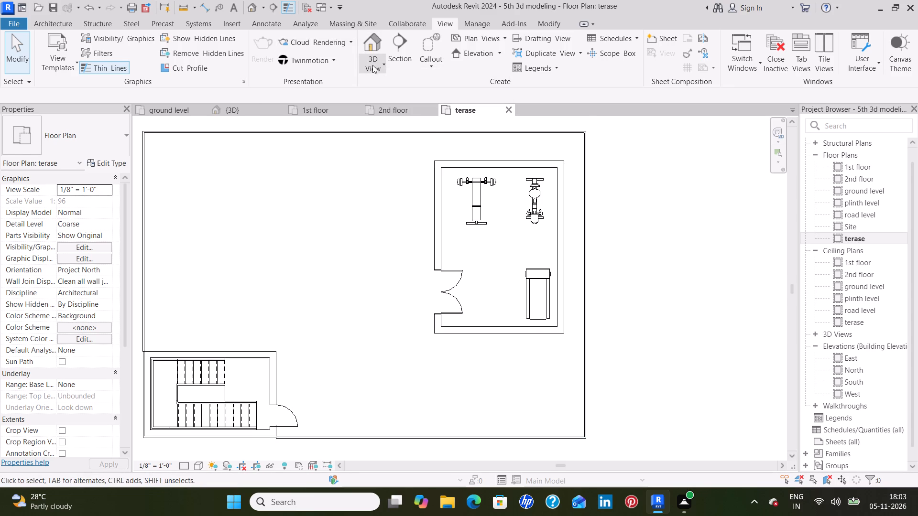
click(386, 136)
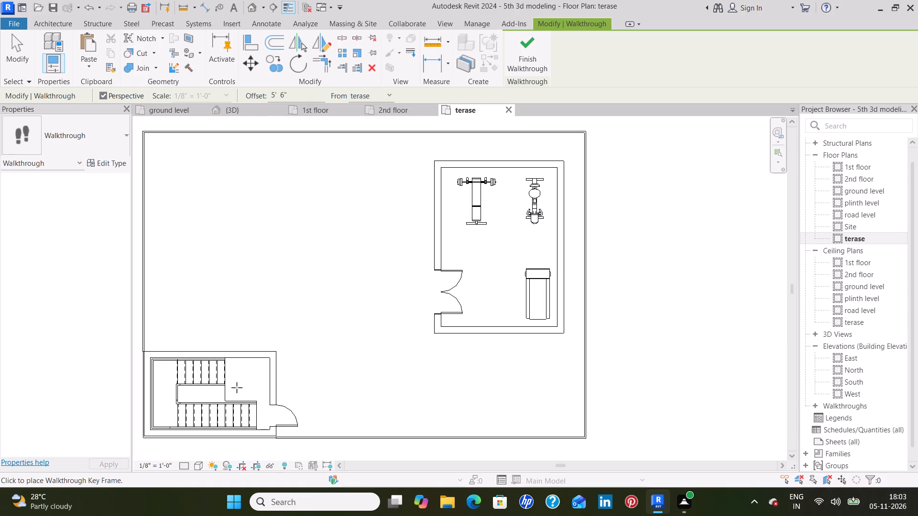
click(251, 372)
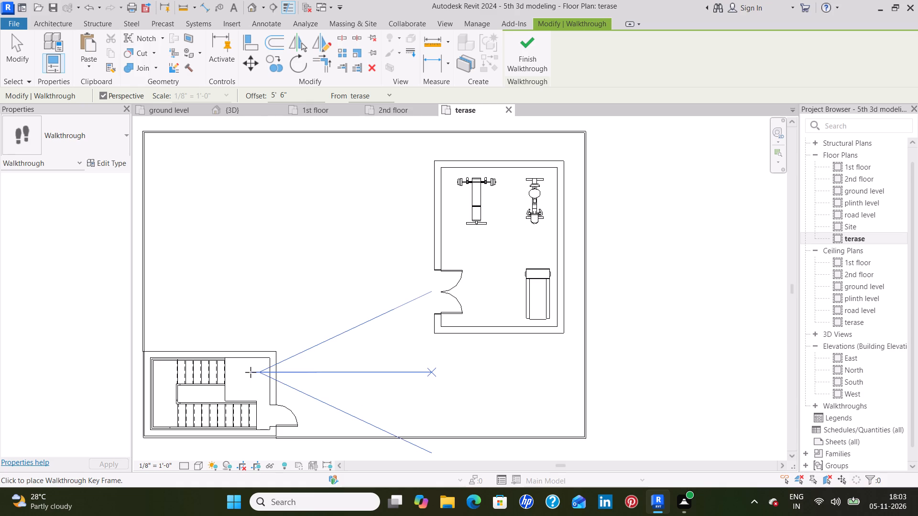
click(168, 373)
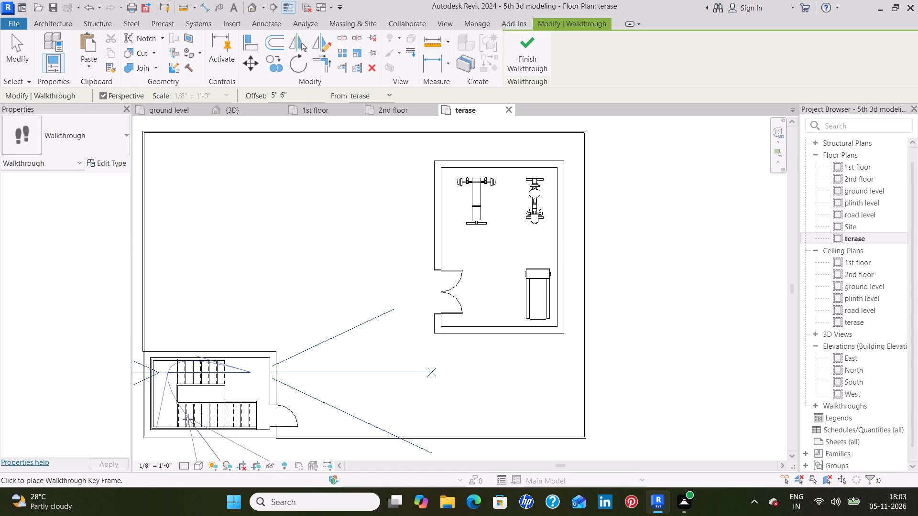
click(251, 415)
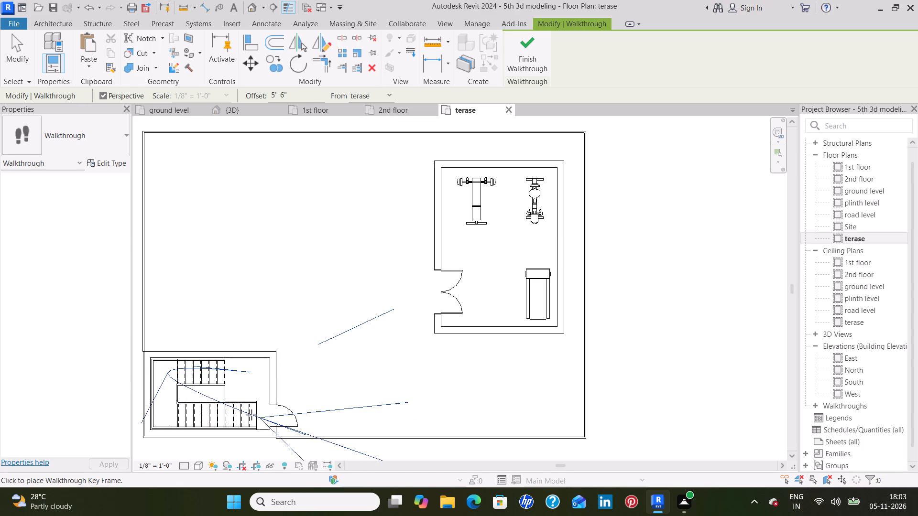
click(372, 382)
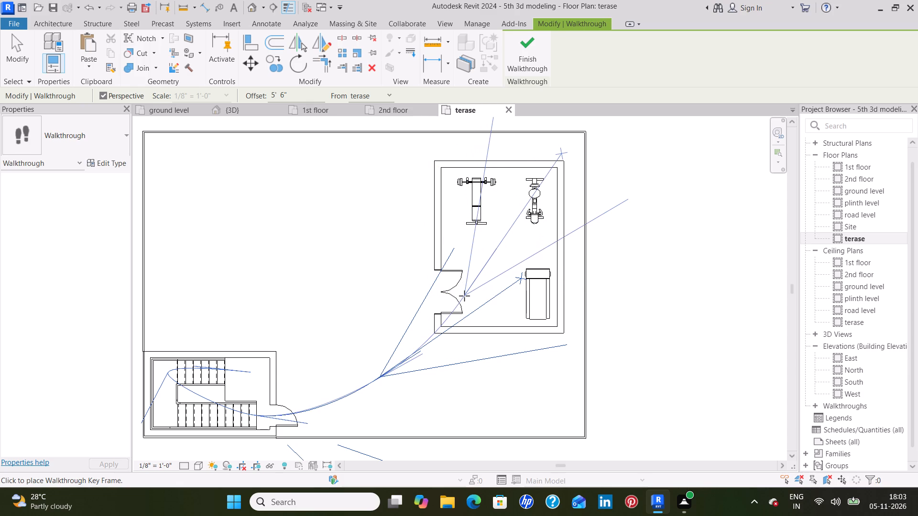
click(464, 296)
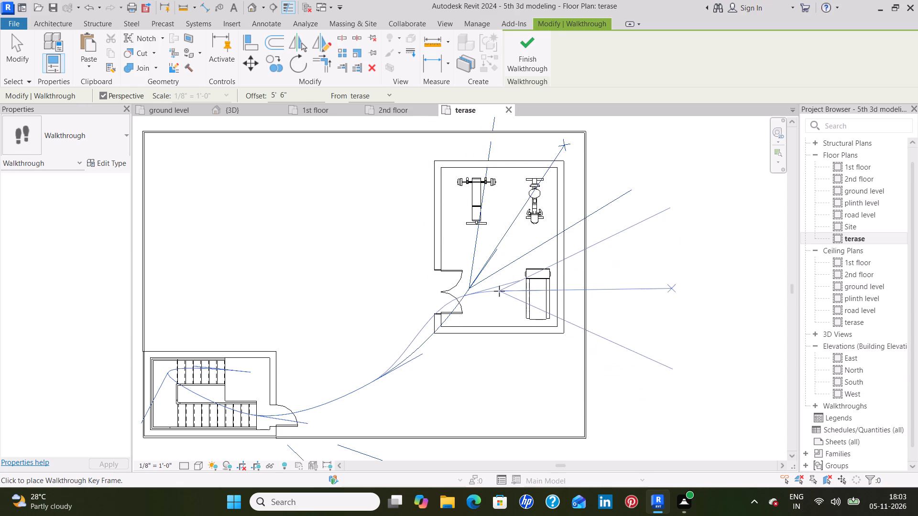
click(499, 290)
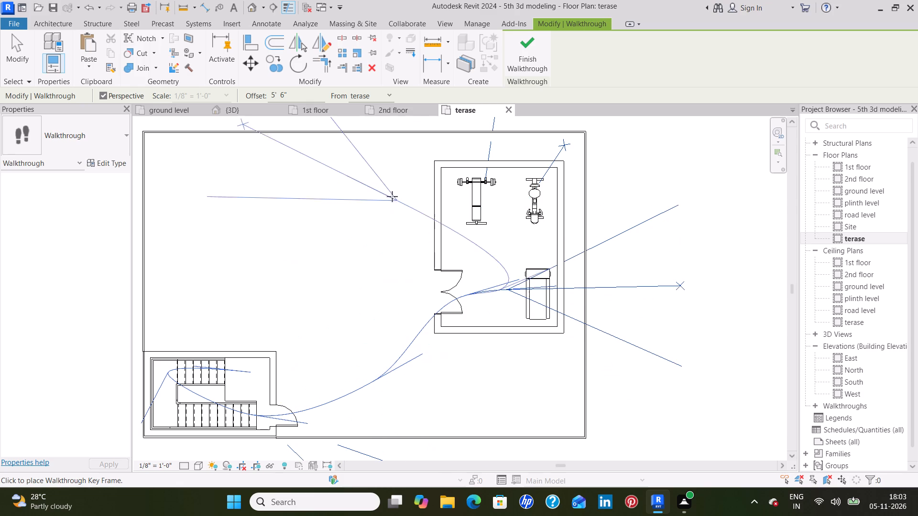
click(524, 65)
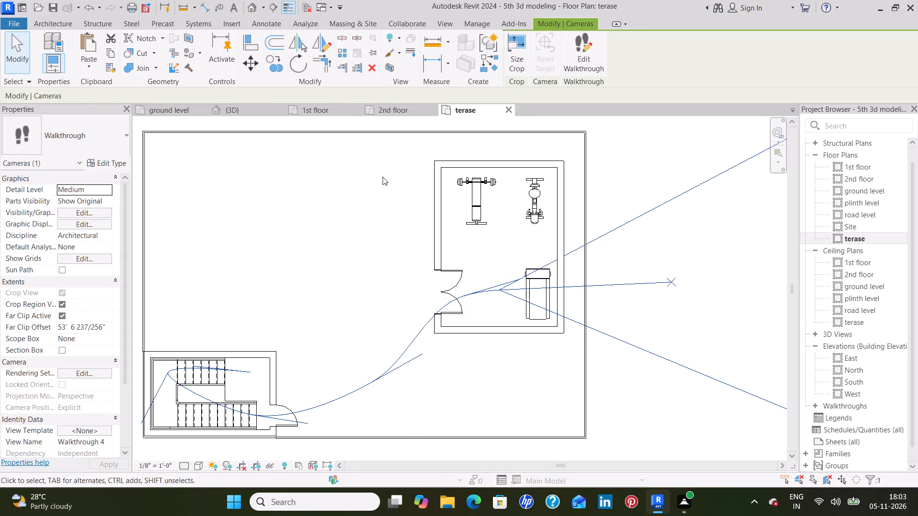
Edit the walkthrough and move its active camera back along the path to the first key frame on the stair landing.
click(570, 56)
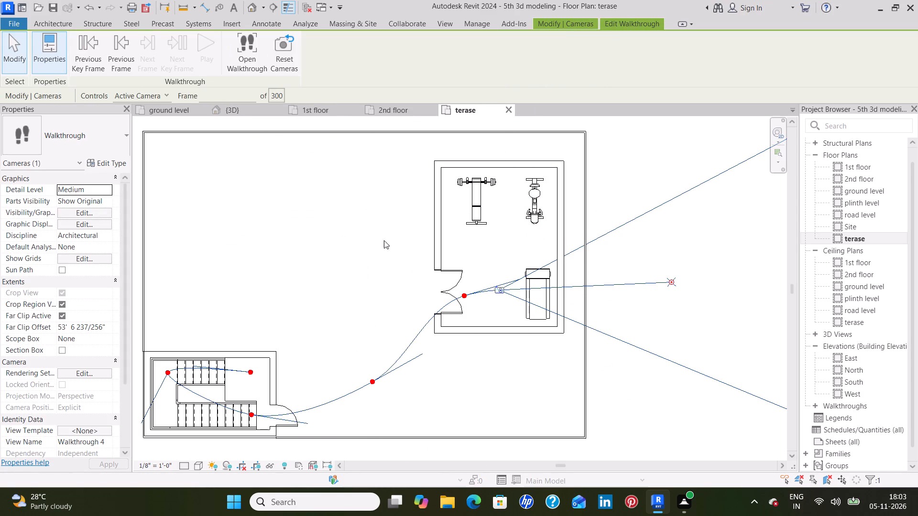
middle_drag(361, 246, 468, 182)
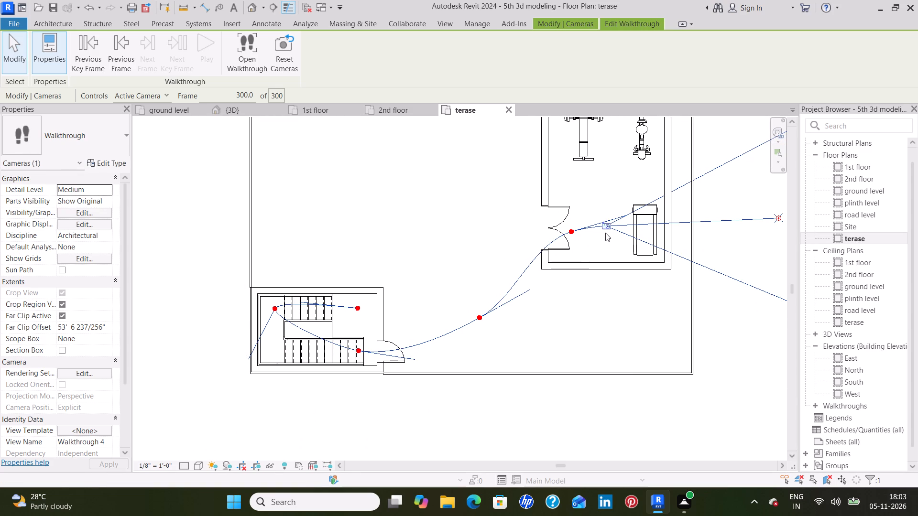
drag(608, 226, 482, 330)
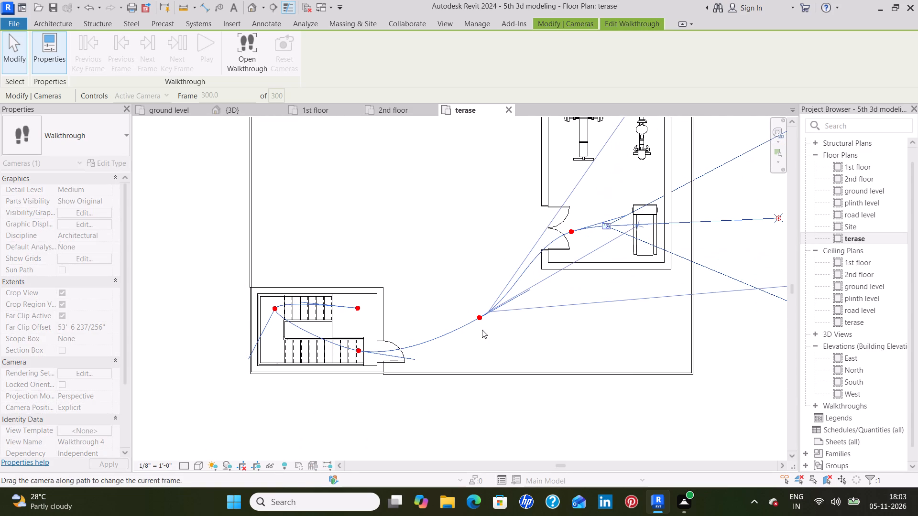
drag(482, 330, 342, 303)
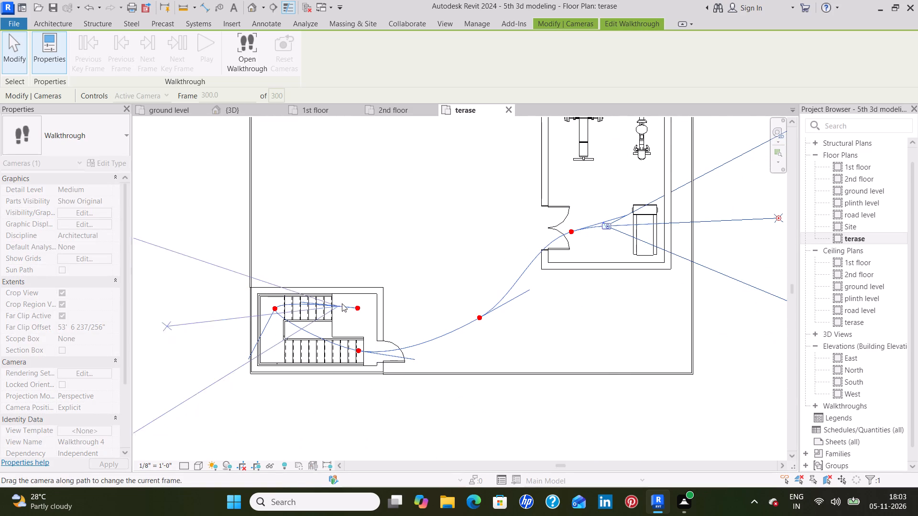
drag(342, 303, 362, 306)
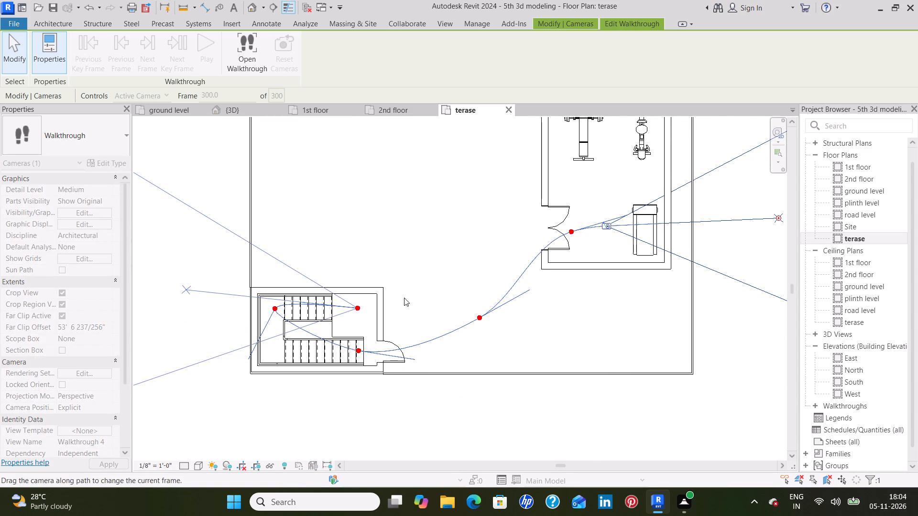
drag(608, 225, 515, 302)
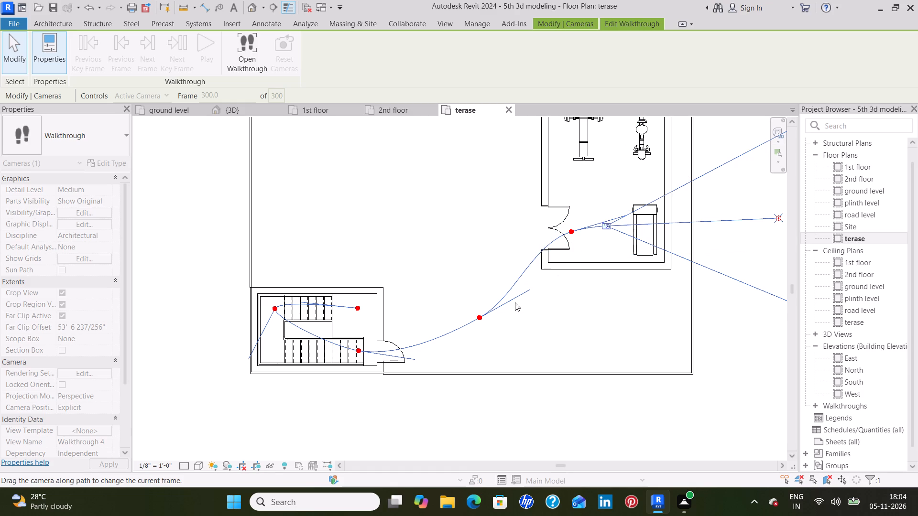
drag(515, 302, 355, 311)
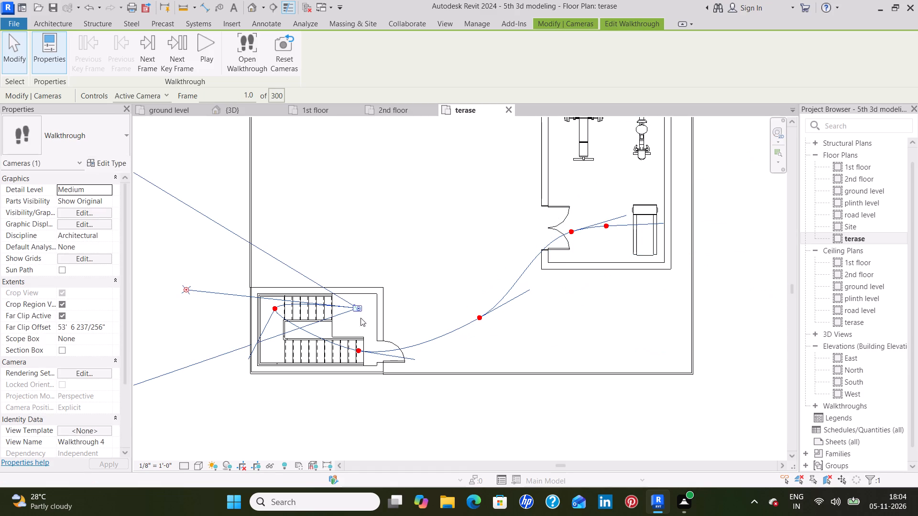
Re-aim the first key frame's camera target so it looks more directly along the adjacent stair flight.
middle_drag(376, 235, 491, 226)
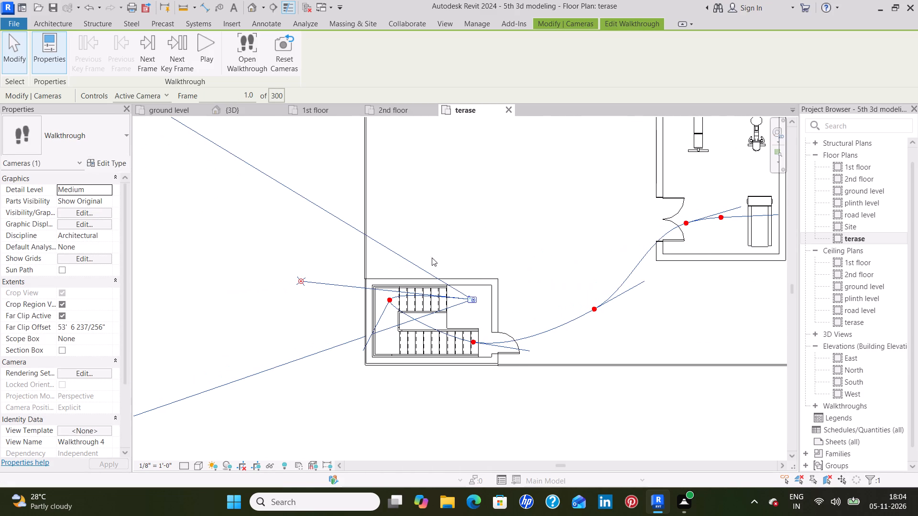
drag(302, 280, 298, 290)
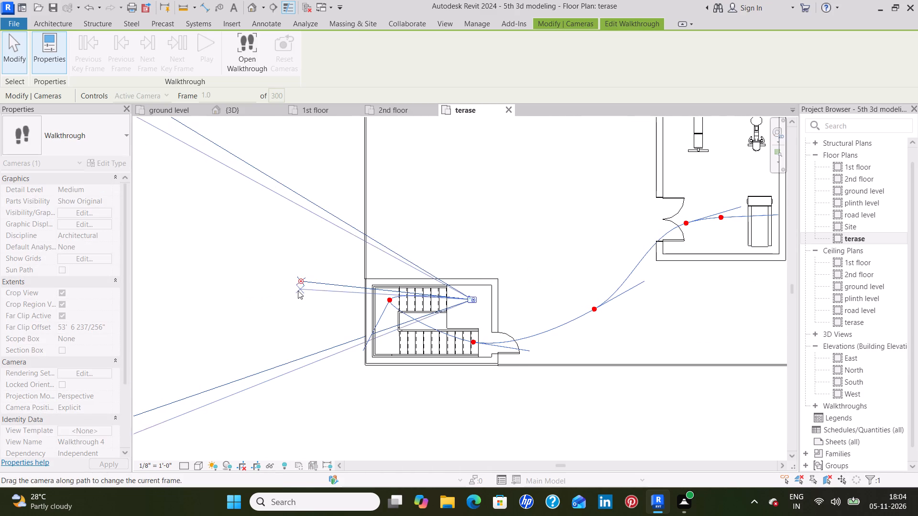
drag(298, 290, 297, 291)
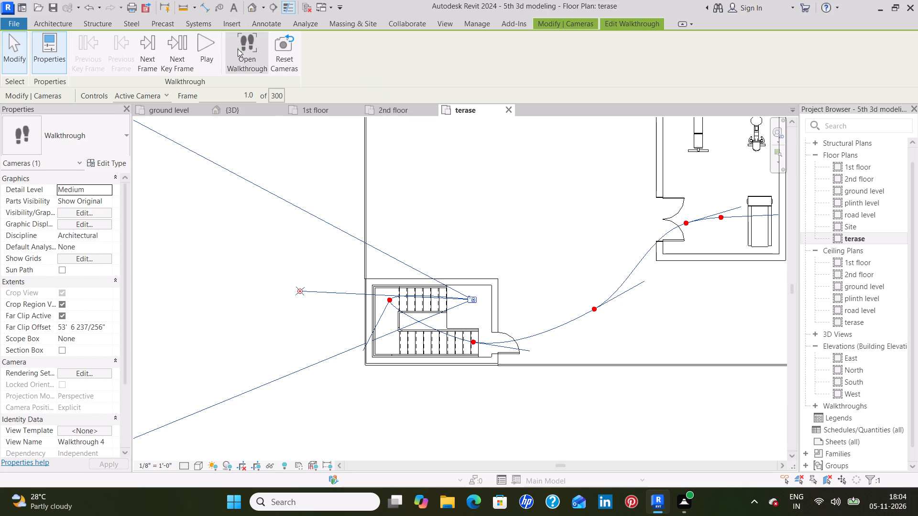
Open the walkthrough view at frame 1 and resize its crop region, extending the bottom and both sides and lowering the top edge.
click(239, 50)
scroll(514, 281, down, 3)
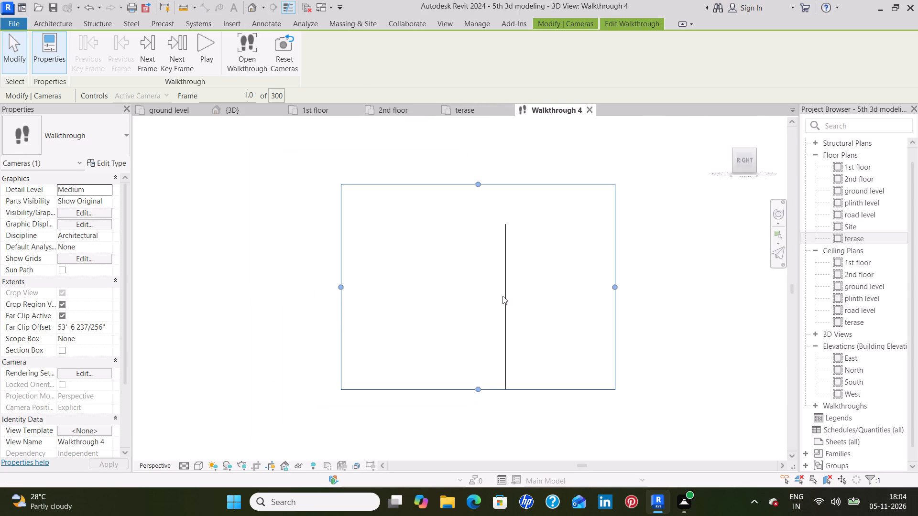
drag(477, 390, 476, 446)
scroll(500, 343, down, 3)
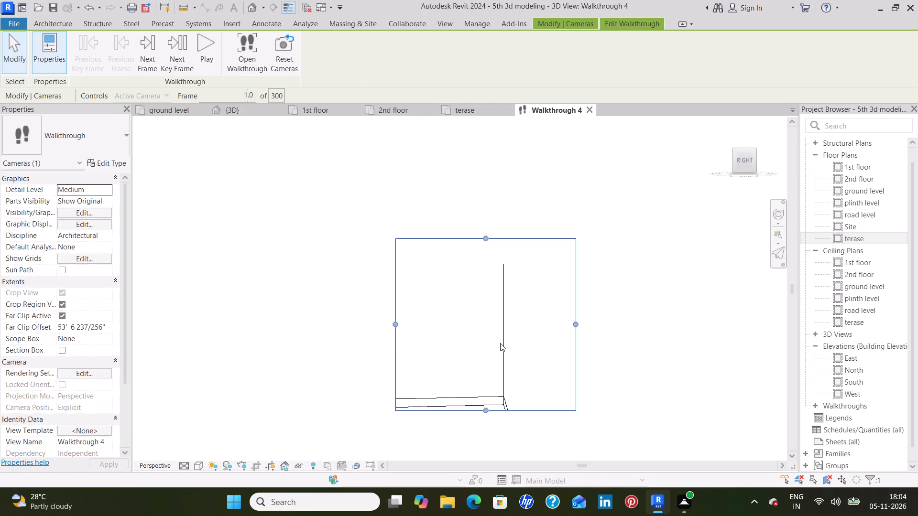
scroll(500, 343, down, 5)
drag(490, 375, 491, 391)
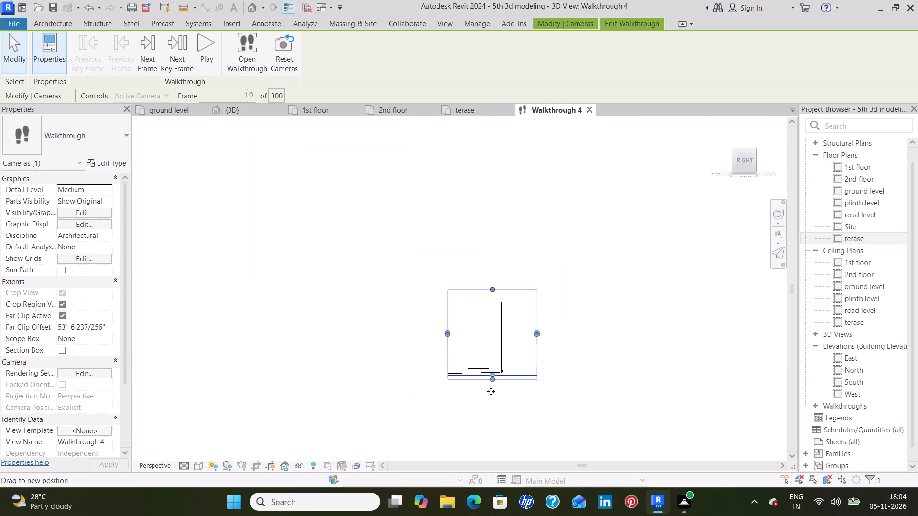
drag(491, 391, 492, 430)
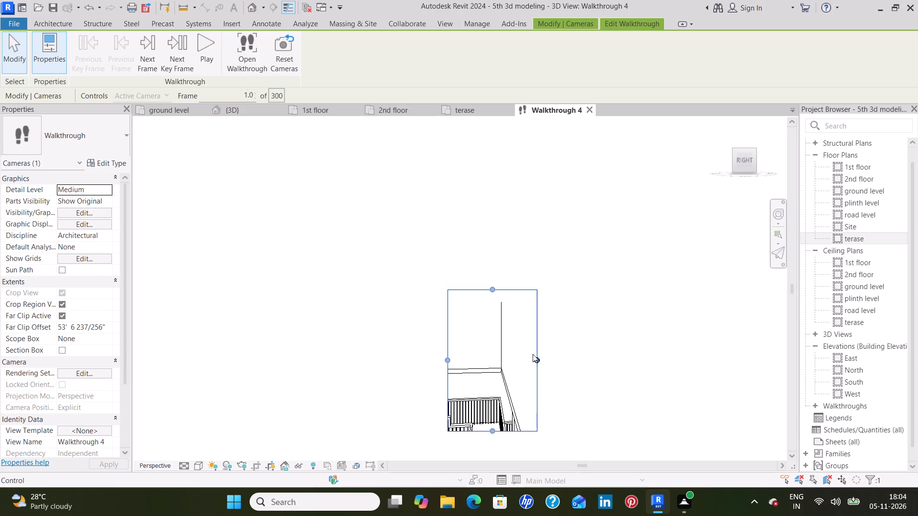
drag(537, 360, 560, 357)
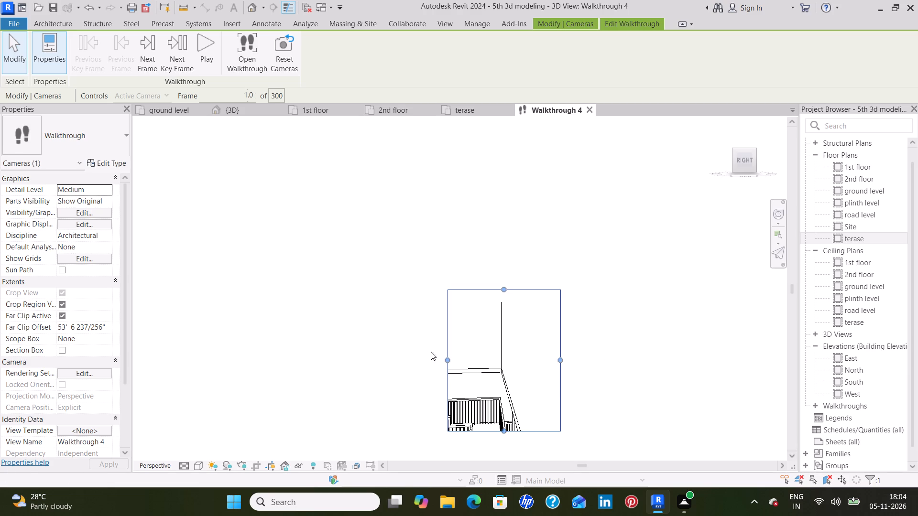
drag(449, 358, 402, 376)
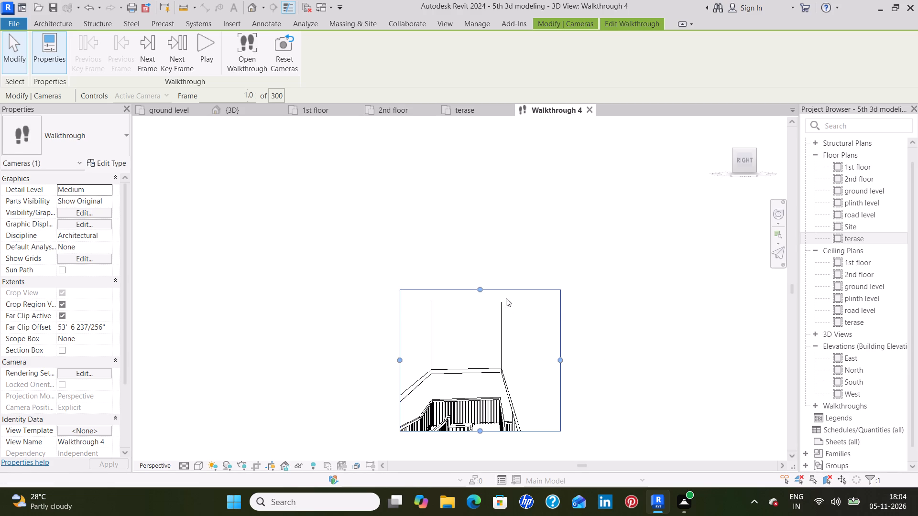
drag(480, 286, 475, 335)
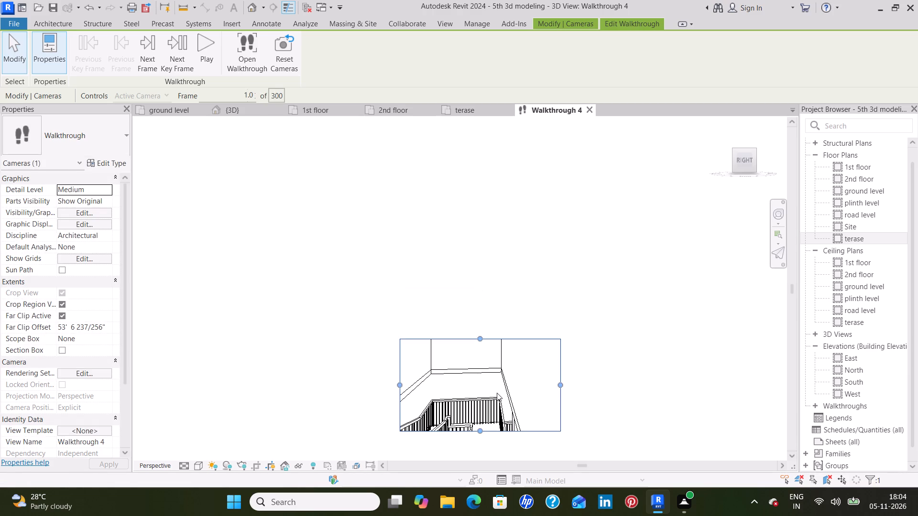
Adjust the frame 1 crop region, lowering its bottom edge to take in the stair flight and raising its top edge.
middle_drag(497, 385, 496, 266)
drag(478, 311, 478, 385)
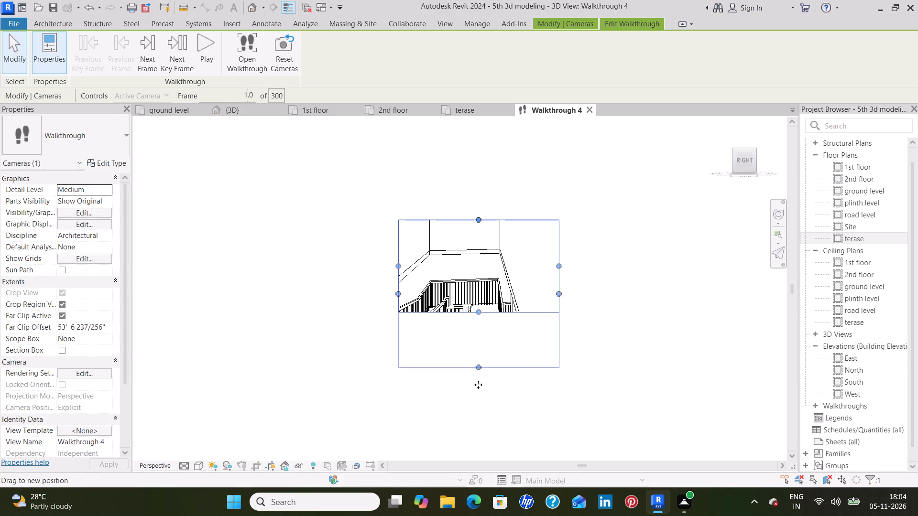
drag(478, 385, 479, 417)
middle_drag(491, 362, 491, 244)
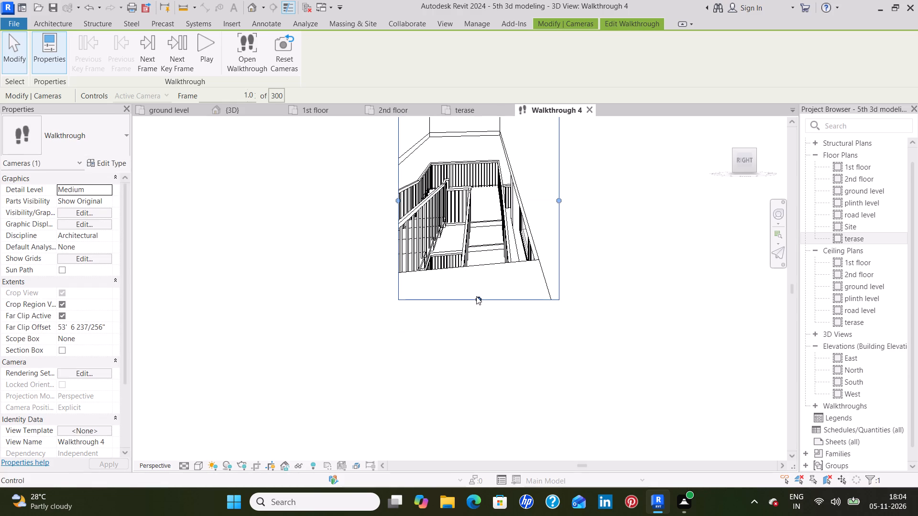
drag(476, 297, 474, 404)
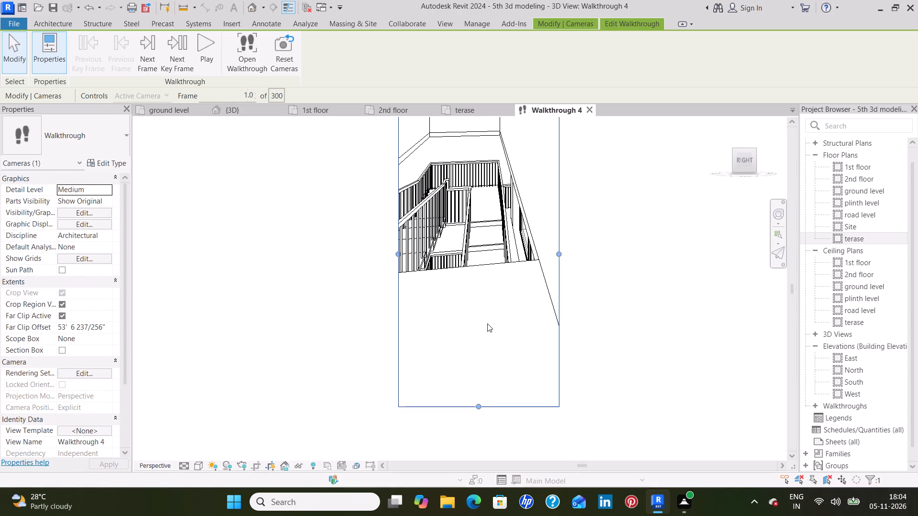
scroll(500, 308, down, 2)
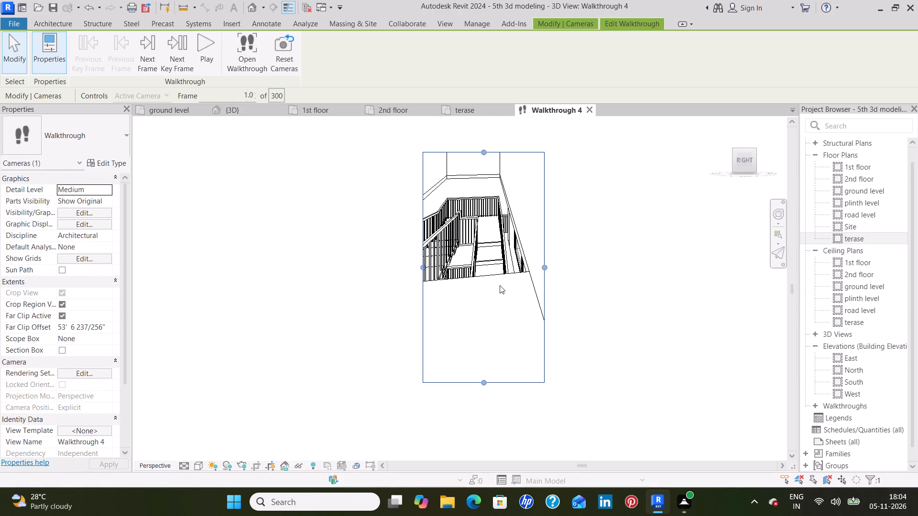
middle_drag(500, 285, 486, 327)
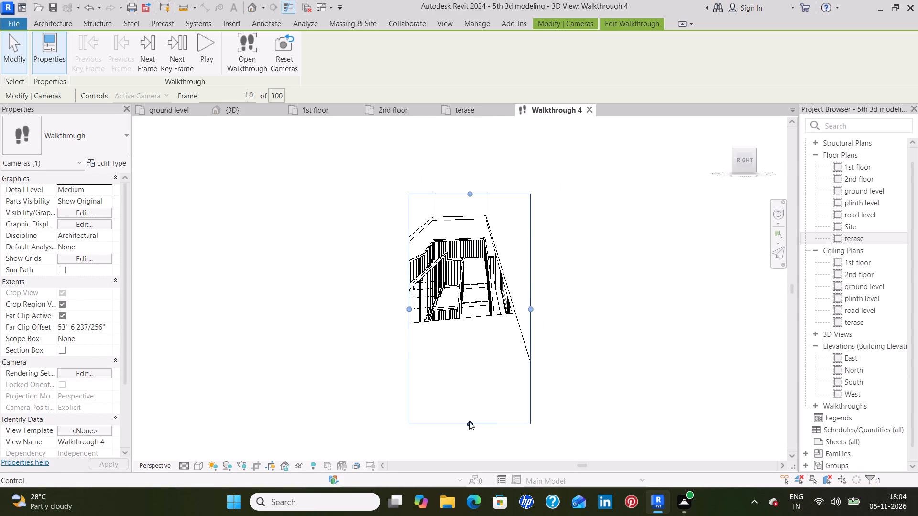
drag(469, 421, 491, 310)
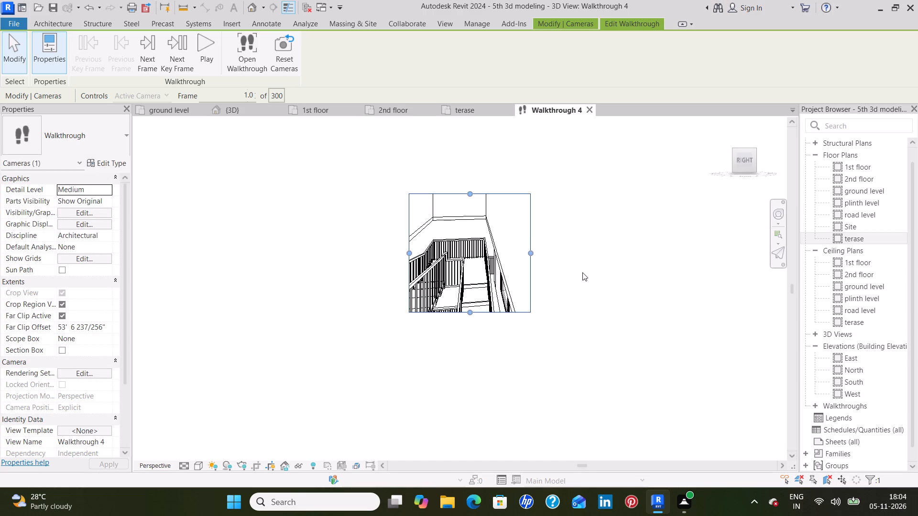
drag(469, 193, 469, 179)
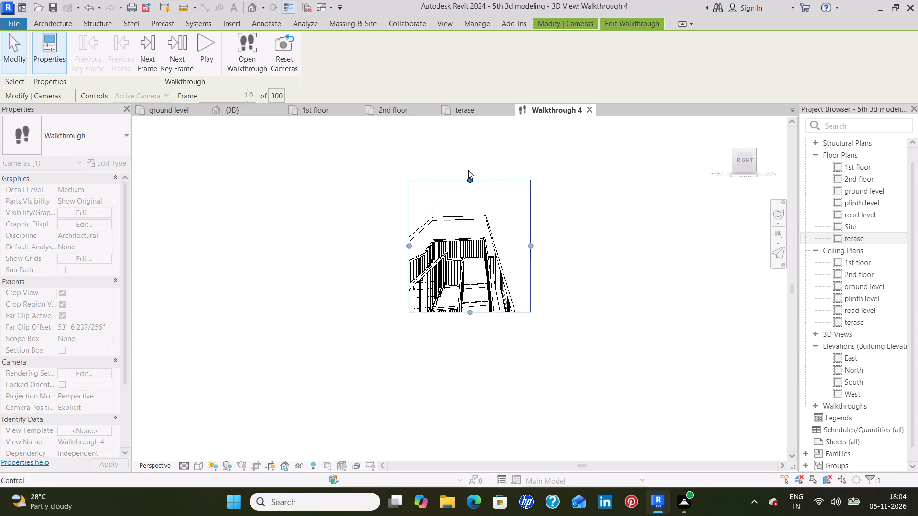
drag(469, 177, 467, 163)
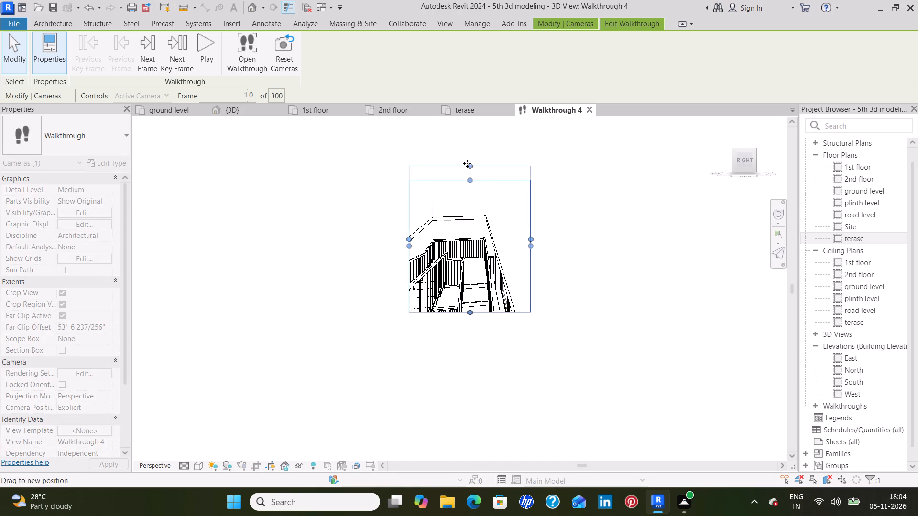
middle_drag(568, 235, 567, 267)
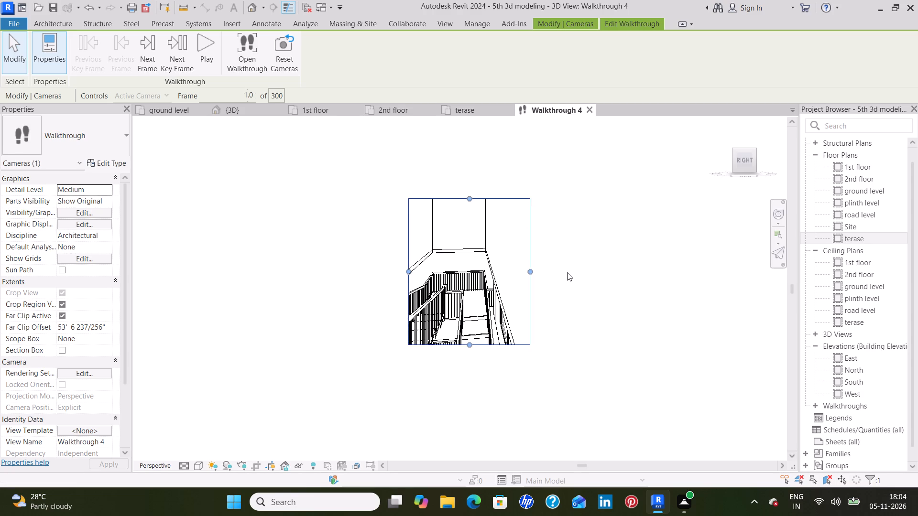
scroll(567, 272, down, 1)
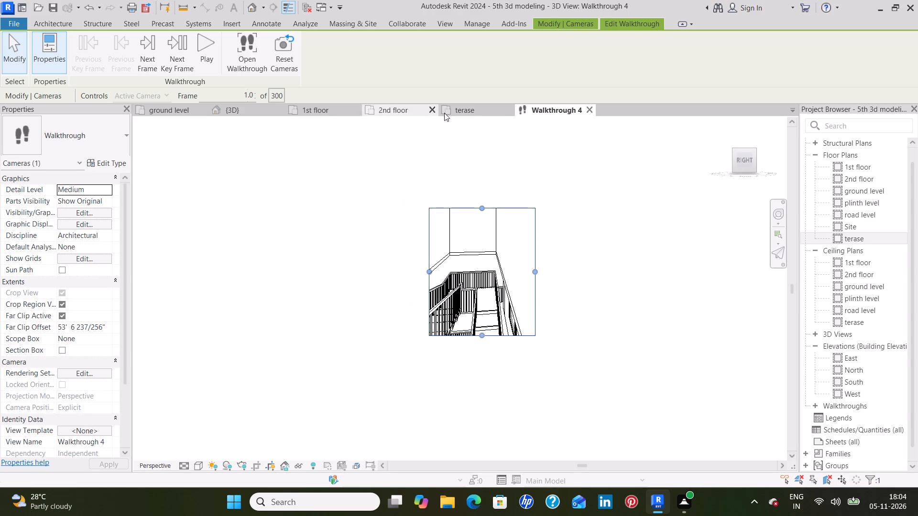
On the terase plan, move the active camera to the second key frame and aim its target past the stair door onto the terrace.
click(175, 115)
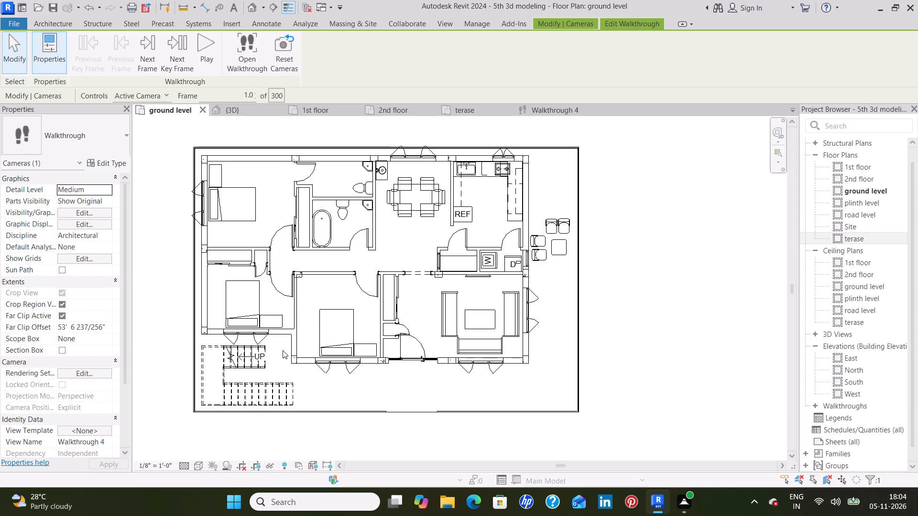
click(468, 107)
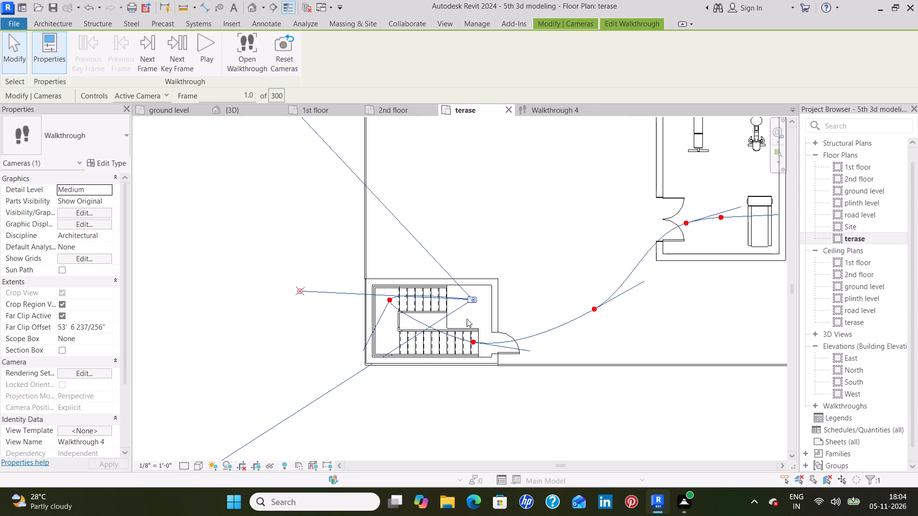
drag(470, 298, 382, 294)
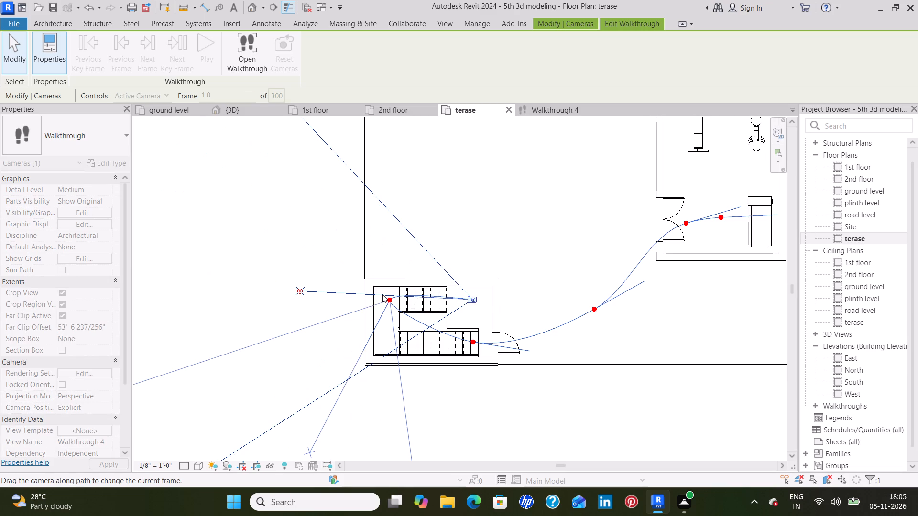
drag(382, 294, 382, 294)
drag(472, 300, 389, 298)
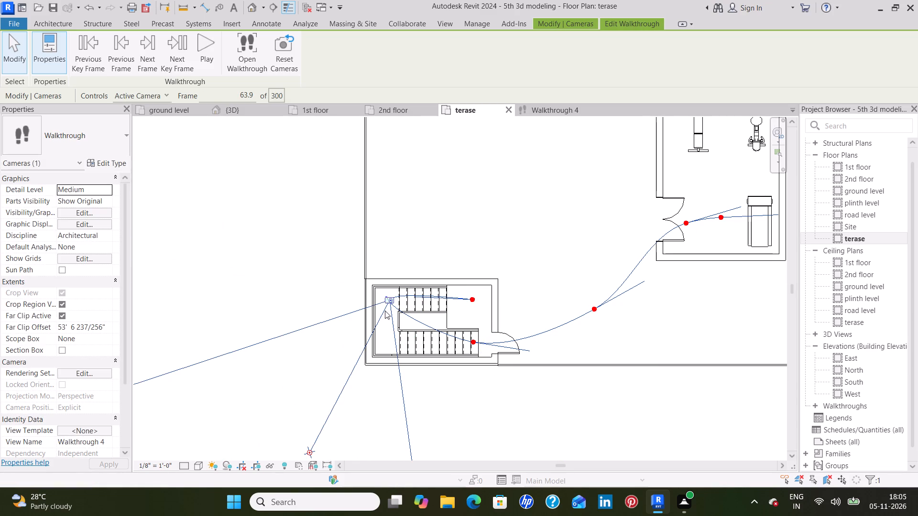
drag(311, 456, 488, 376)
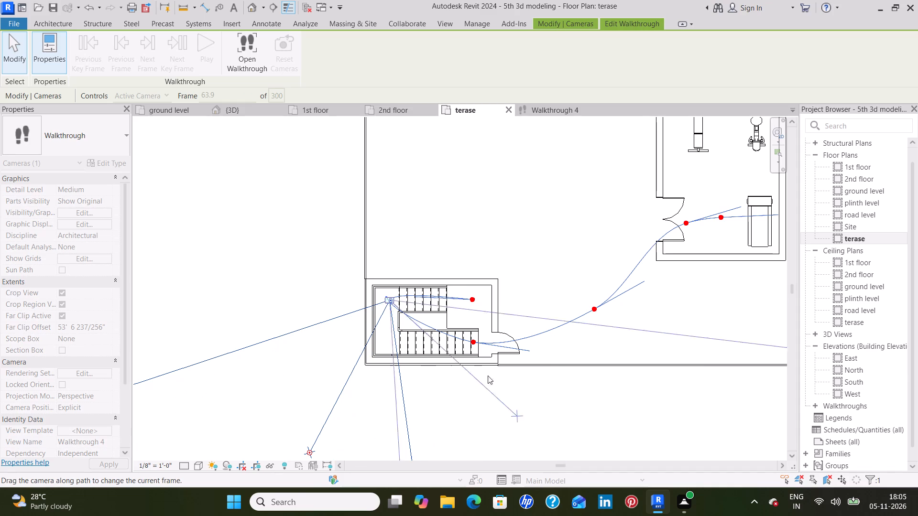
drag(488, 376, 515, 316)
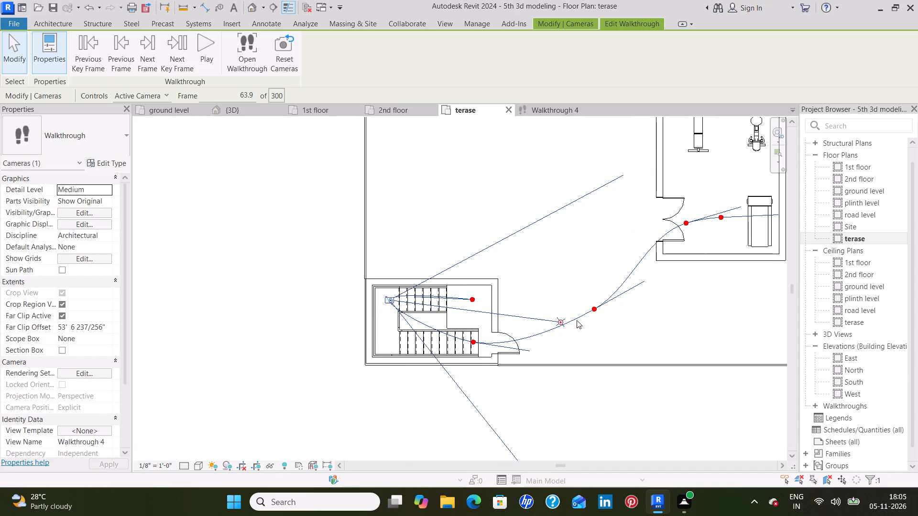
Open the walkthrough view at the second key frame and extend the crop region's bottom and right edges around the stair flights.
click(237, 49)
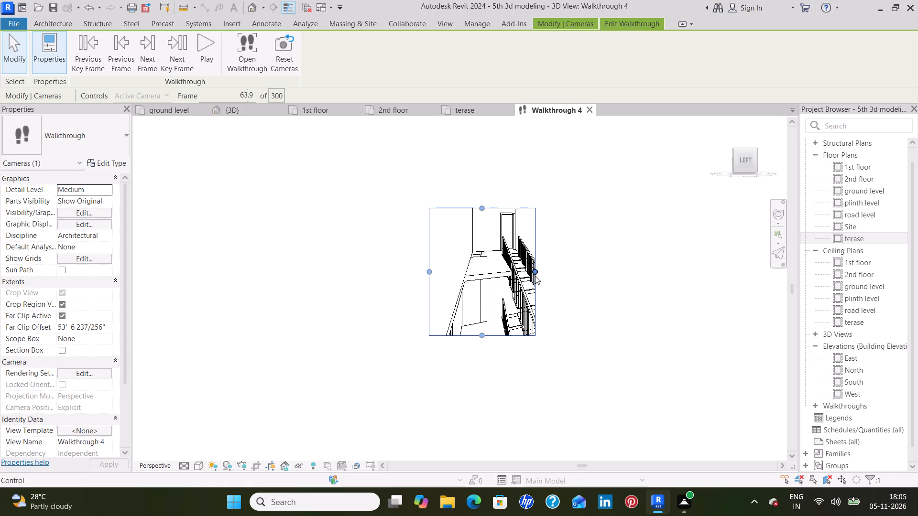
drag(481, 337, 477, 377)
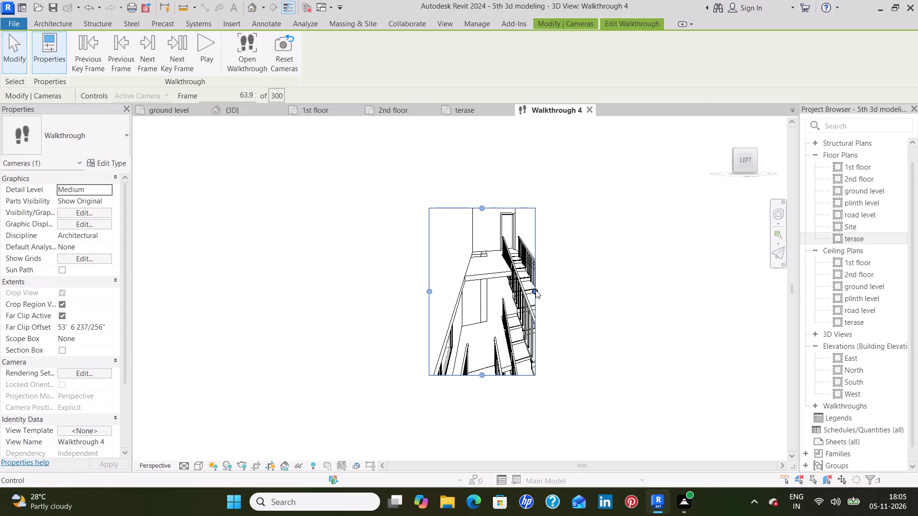
drag(535, 290, 558, 290)
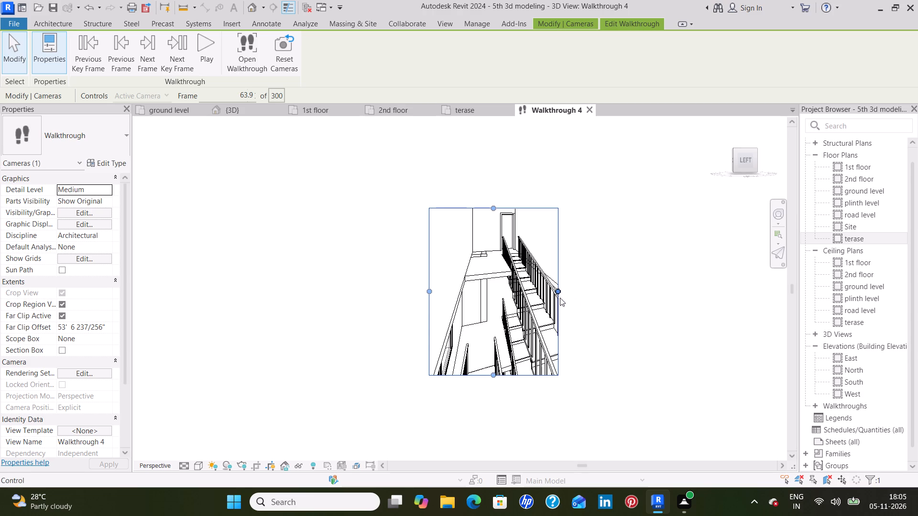
drag(555, 287, 573, 312)
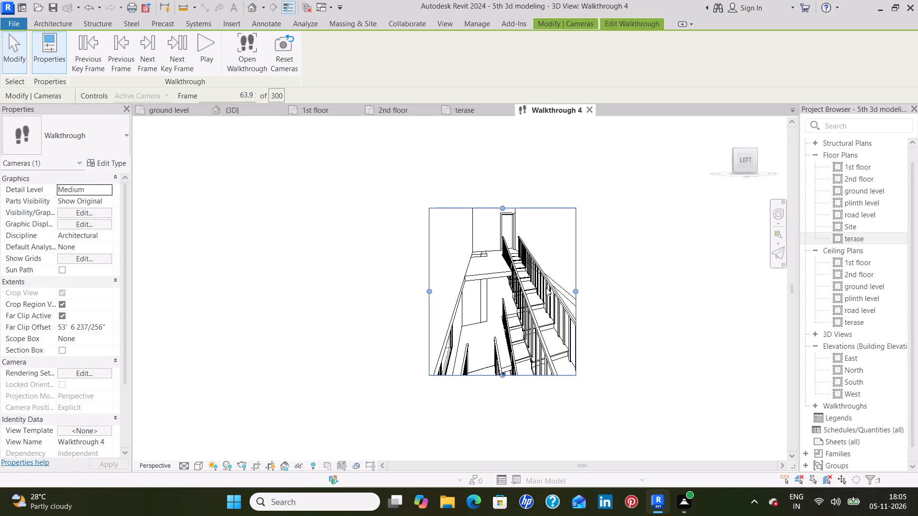
drag(504, 377, 497, 445)
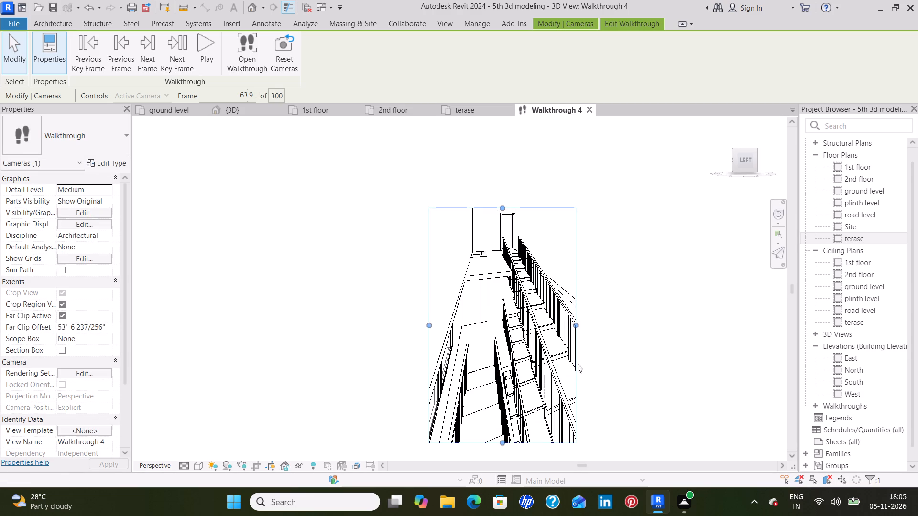
drag(575, 326, 609, 328)
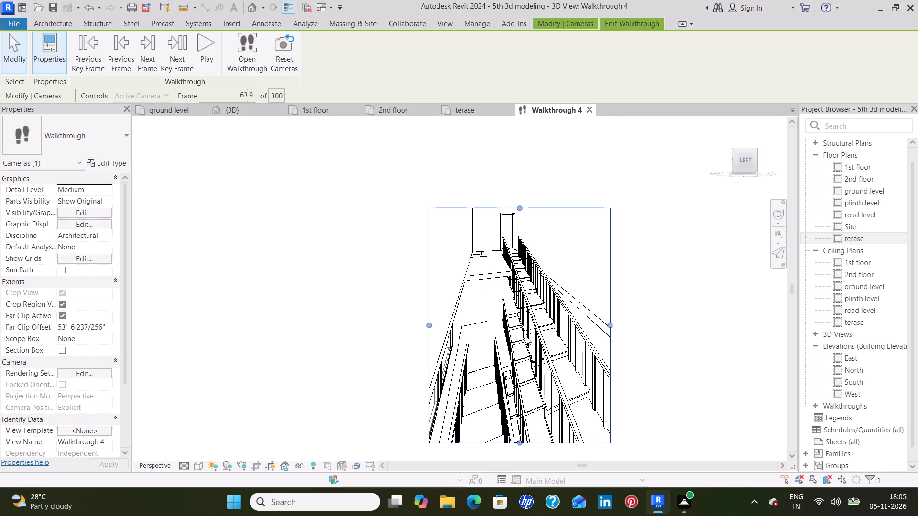
On the terase plan, move the camera to the third key frame by the stair door and aim its target just beyond the fourth key frame.
click(458, 114)
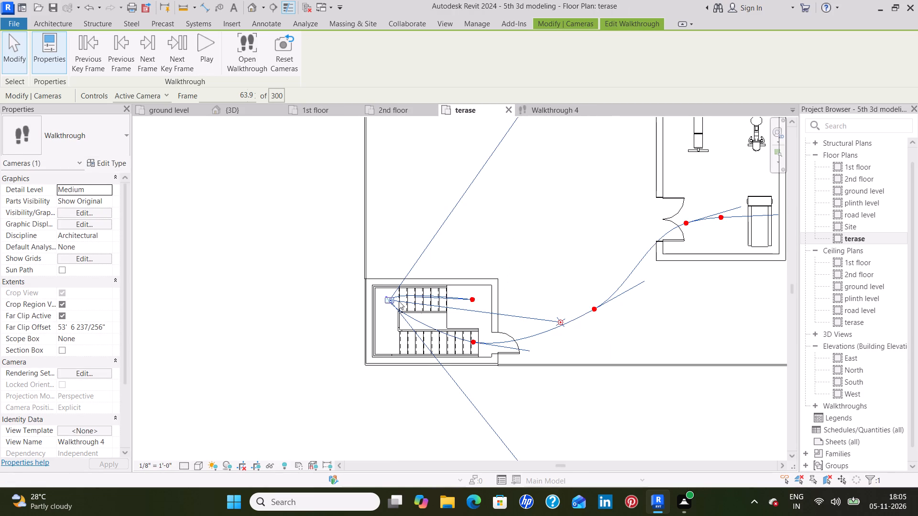
drag(387, 299, 462, 346)
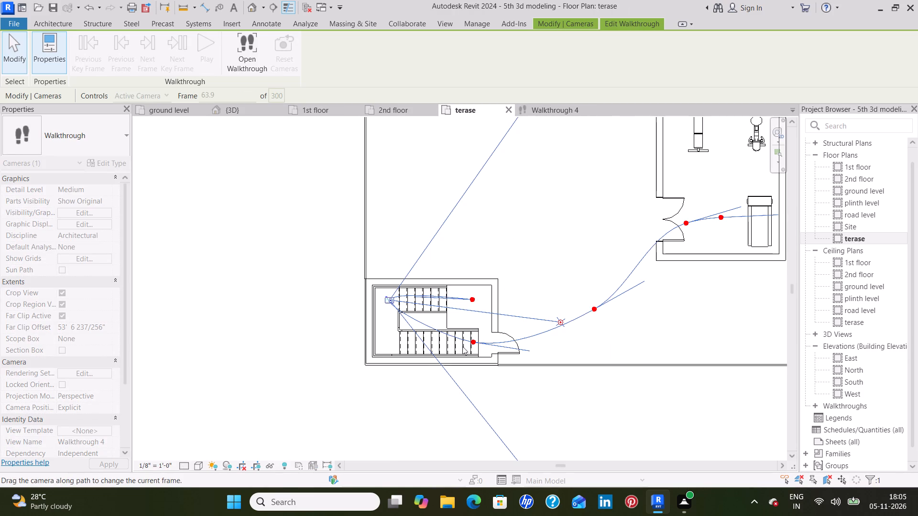
drag(462, 346, 474, 345)
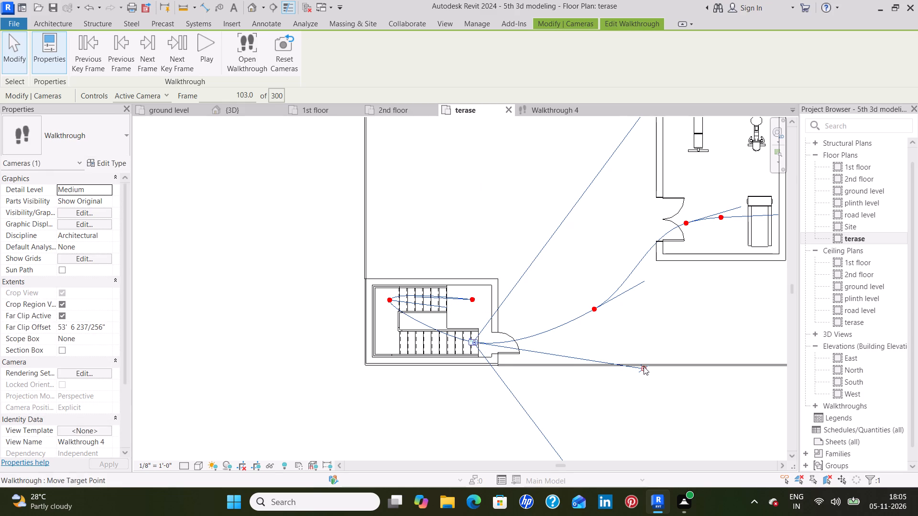
drag(644, 366, 637, 278)
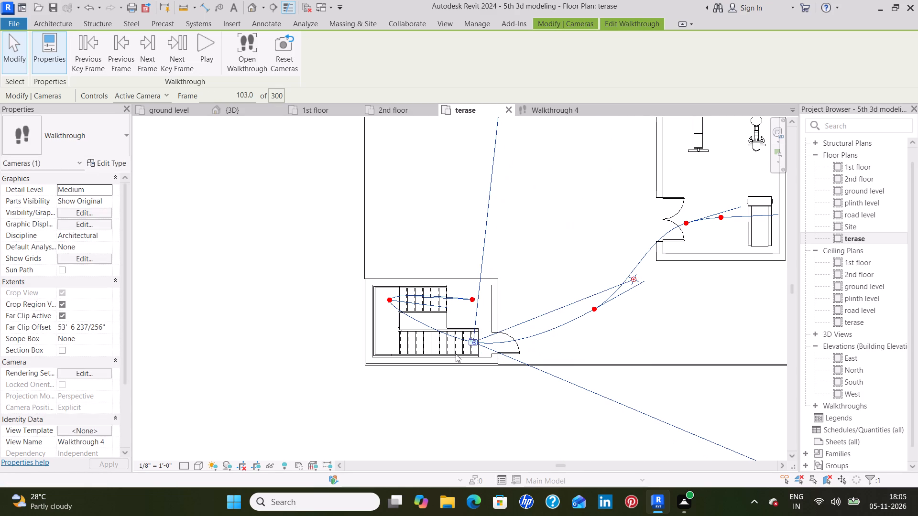
Open the walkthrough view at the third key frame and extend the crop region's top and left edges to frame the doorway.
click(244, 50)
scroll(440, 288, down, 2)
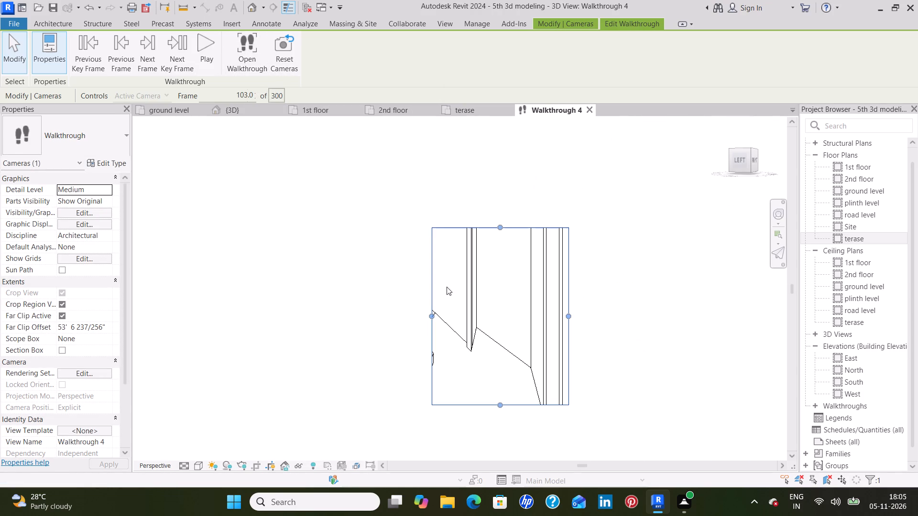
drag(498, 228, 498, 193)
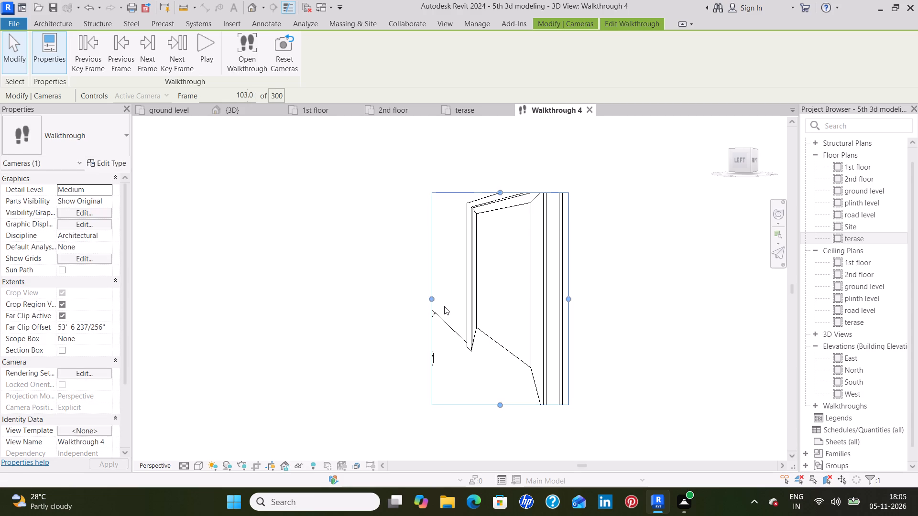
drag(432, 302, 393, 302)
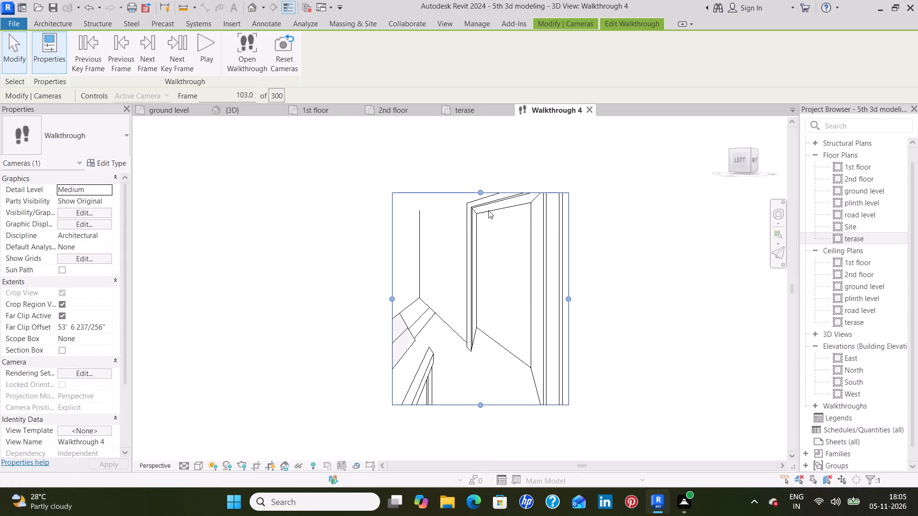
drag(478, 185, 478, 172)
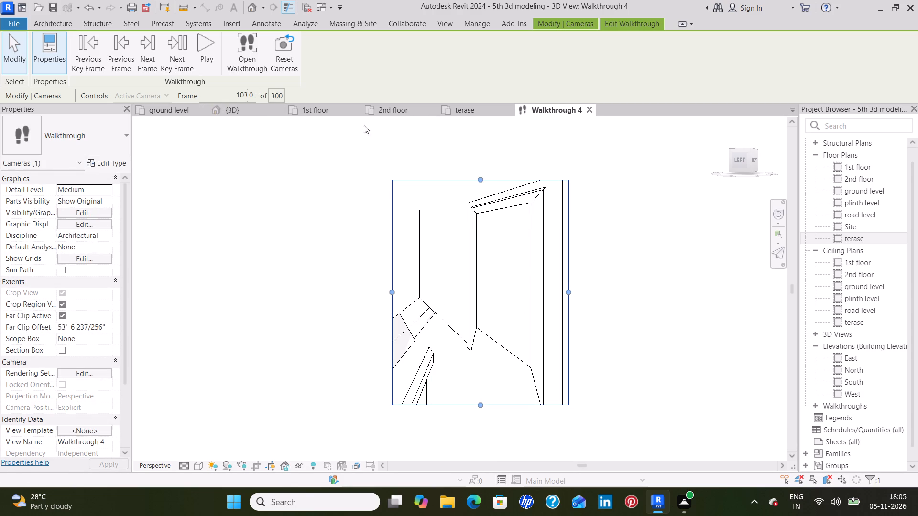
On the terase plan, move the camera to the fourth key frame and aim its target through the double door into the gym room.
click(468, 111)
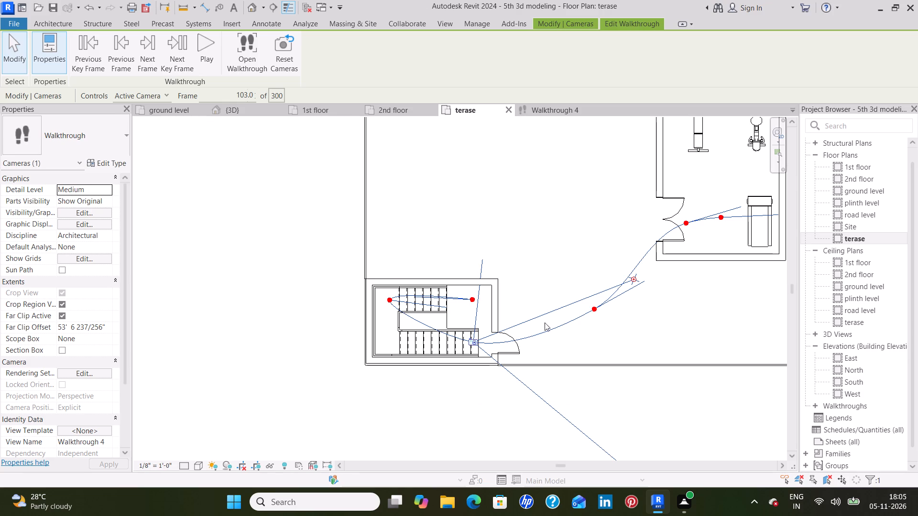
drag(474, 341, 578, 318)
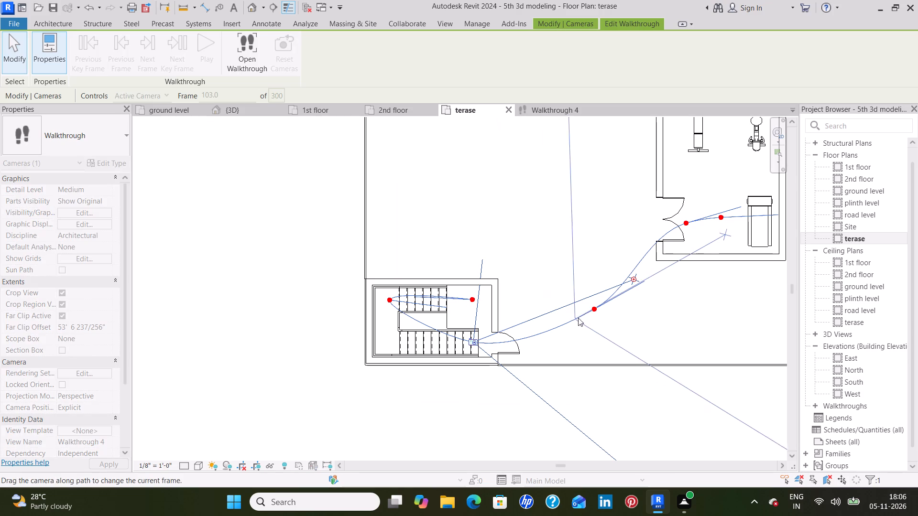
drag(578, 318, 588, 307)
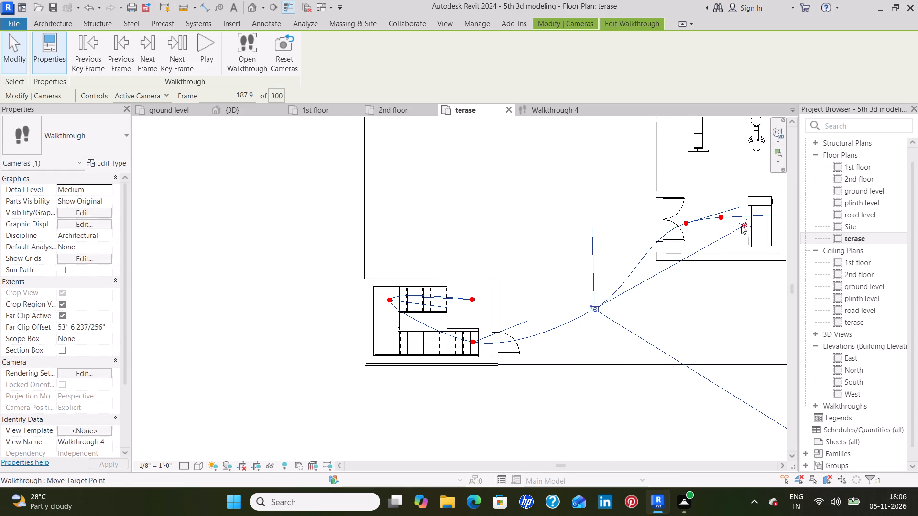
drag(743, 225, 727, 210)
click(722, 207)
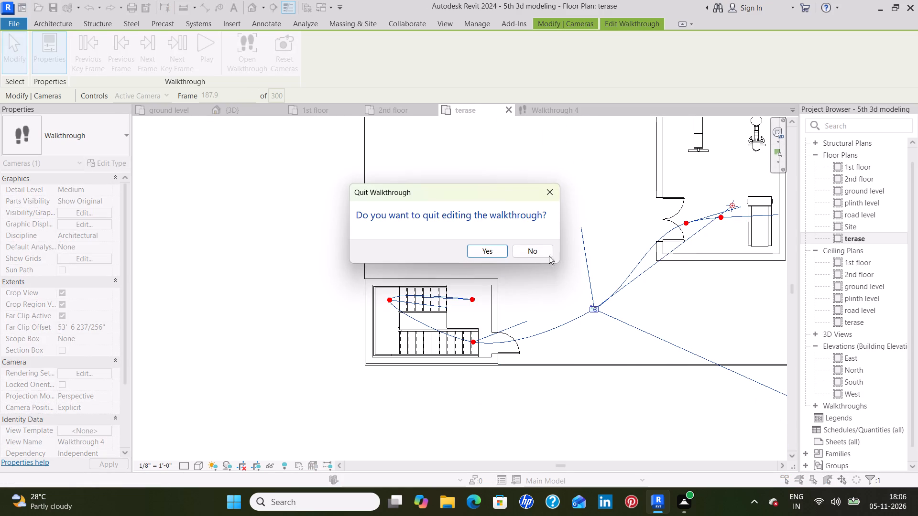
click(481, 246)
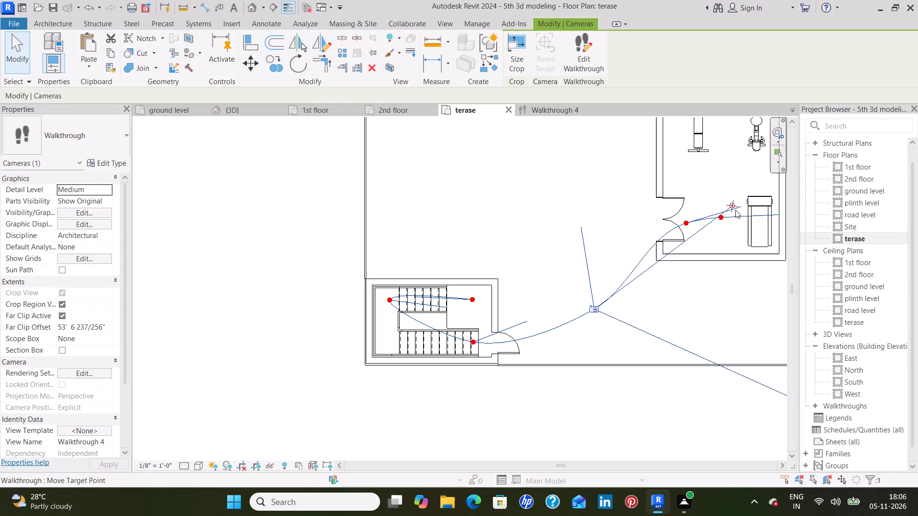
drag(732, 206, 704, 191)
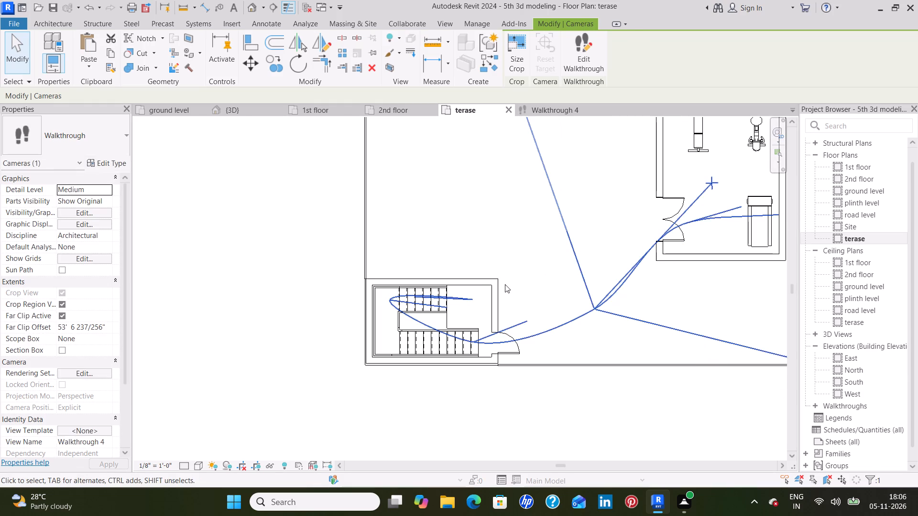
Open the walkthrough view at the fourth key frame, raise the crop region's bottom edge below the gym room, and quit walkthrough editing.
click(581, 54)
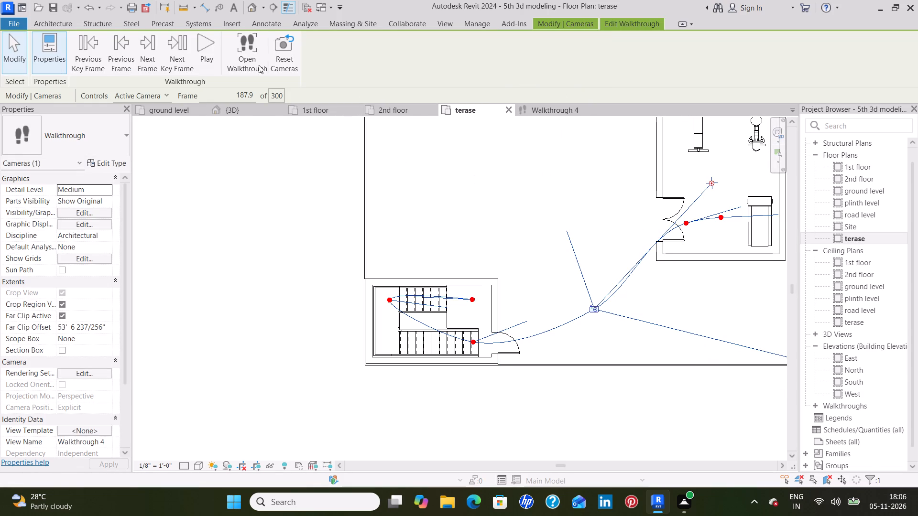
click(247, 50)
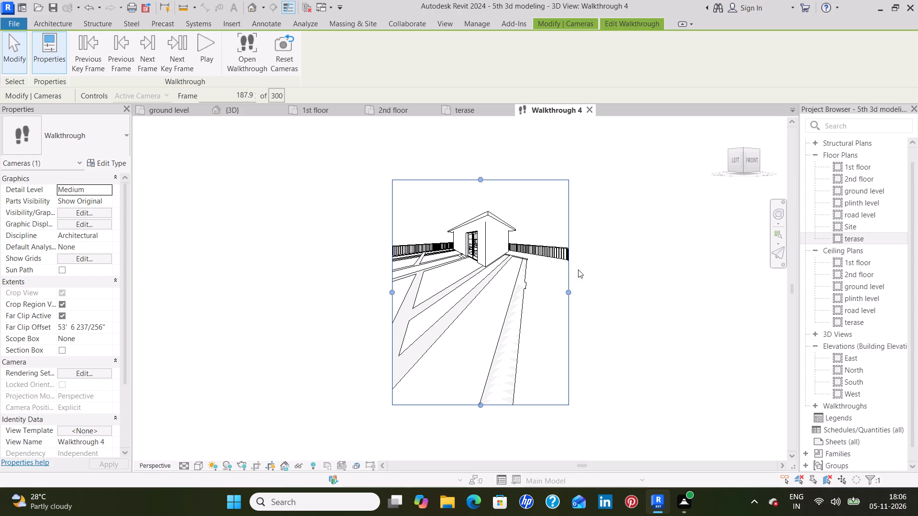
drag(478, 406, 471, 327)
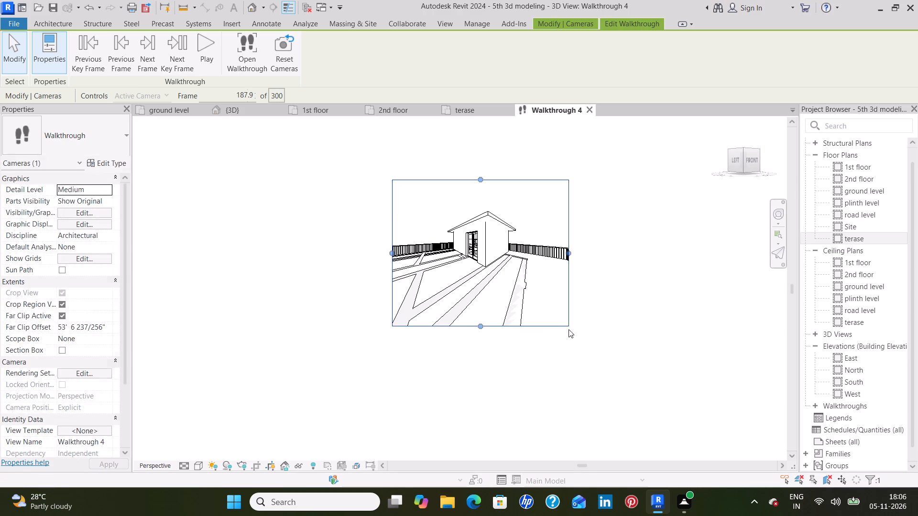
scroll(484, 275, up, 1)
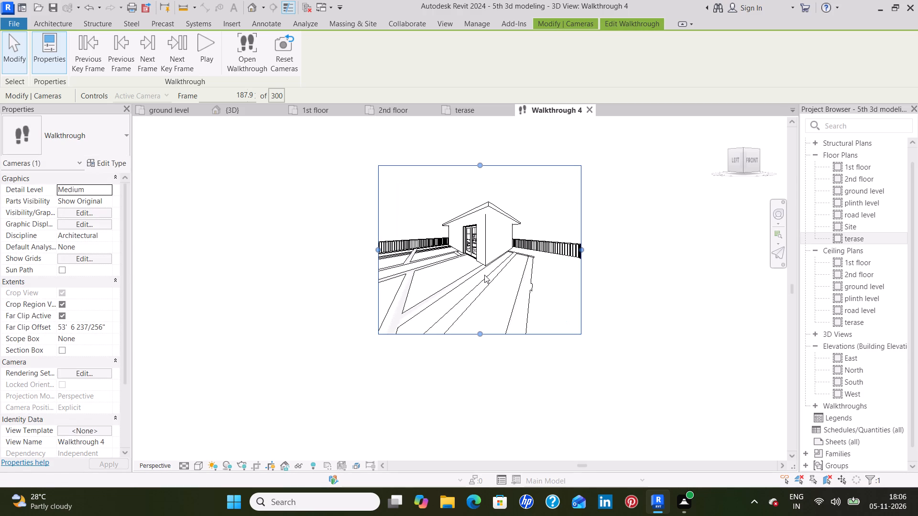
shift+middle_drag(484, 275, 490, 273)
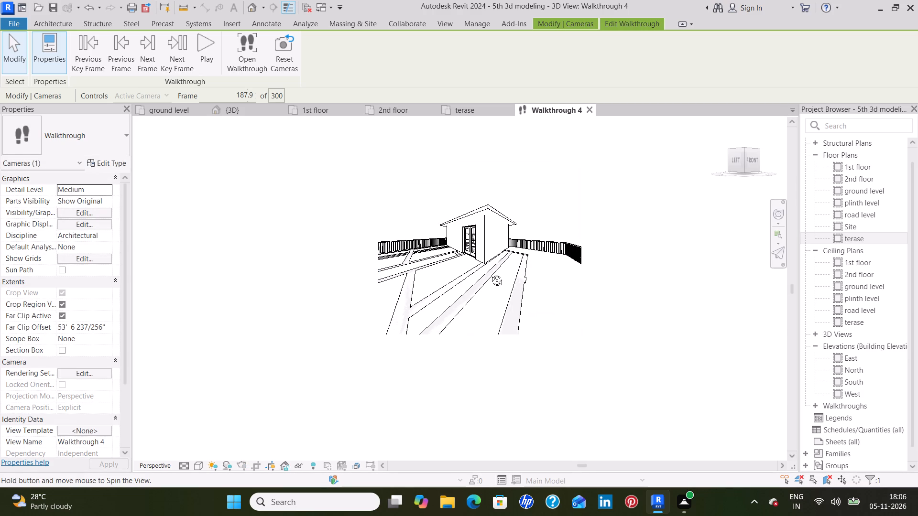
shift+middle_drag(490, 273, 496, 277)
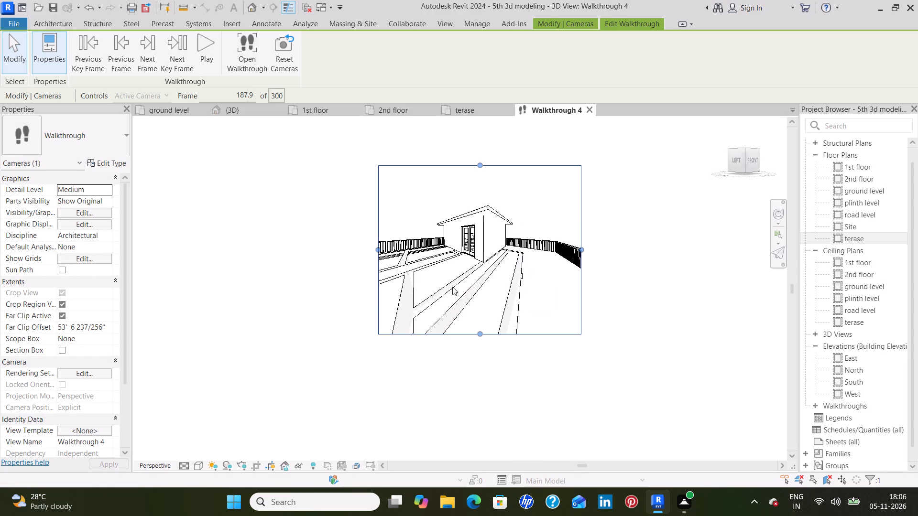
click(280, 263)
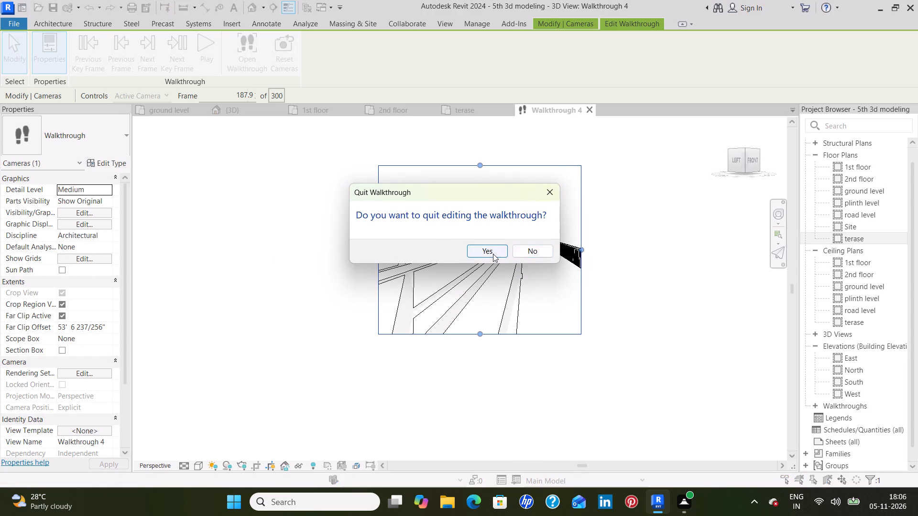
click(493, 254)
Resume walkthrough editing on the terase plan, move the camera to the fifth key frame, and aim it between the weight bench and exercise bike.
click(466, 110)
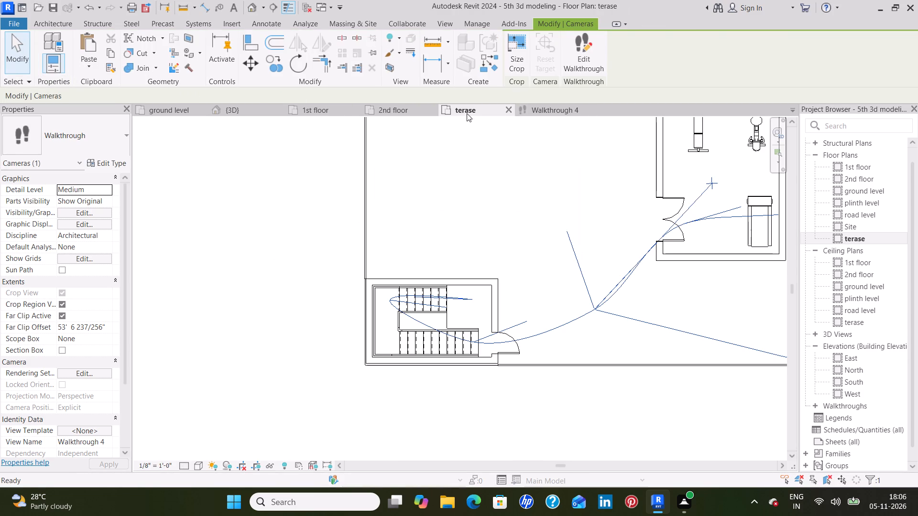
click(569, 62)
middle_drag(613, 252, 495, 309)
drag(476, 369, 561, 280)
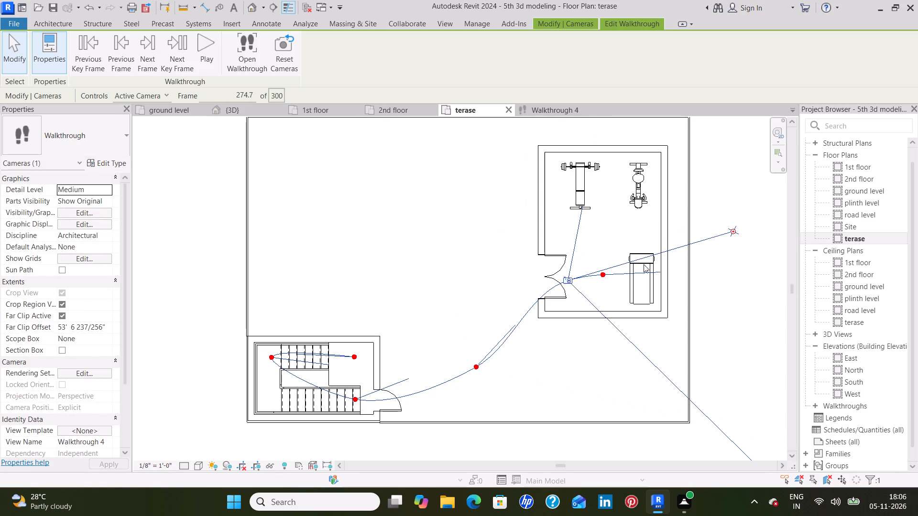
drag(731, 230, 728, 224)
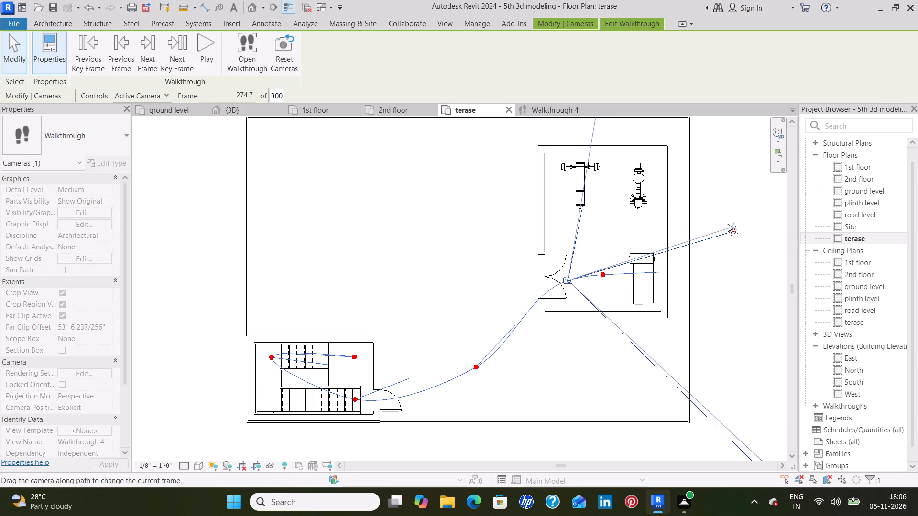
drag(728, 224, 596, 180)
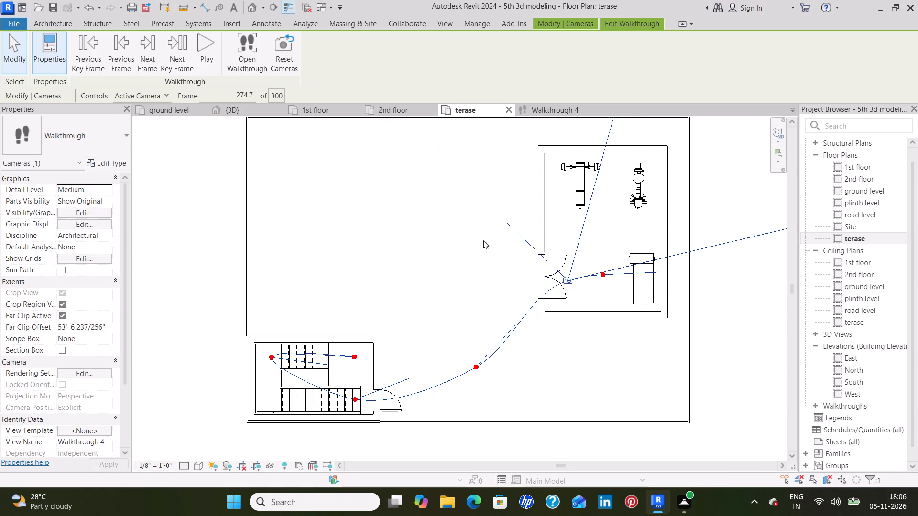
Open the walkthrough view at the fifth key frame and pull in the crop region's left, right and bottom edges around the bench and bike.
click(240, 49)
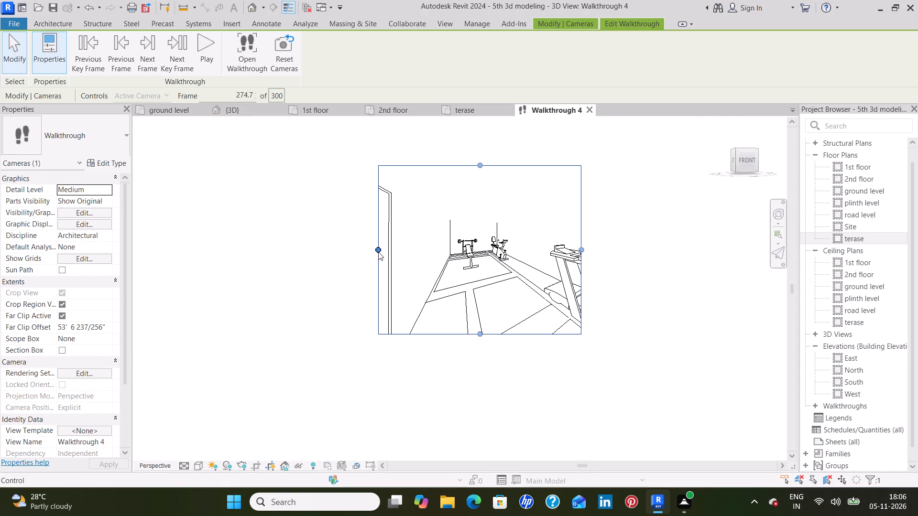
drag(379, 251, 397, 251)
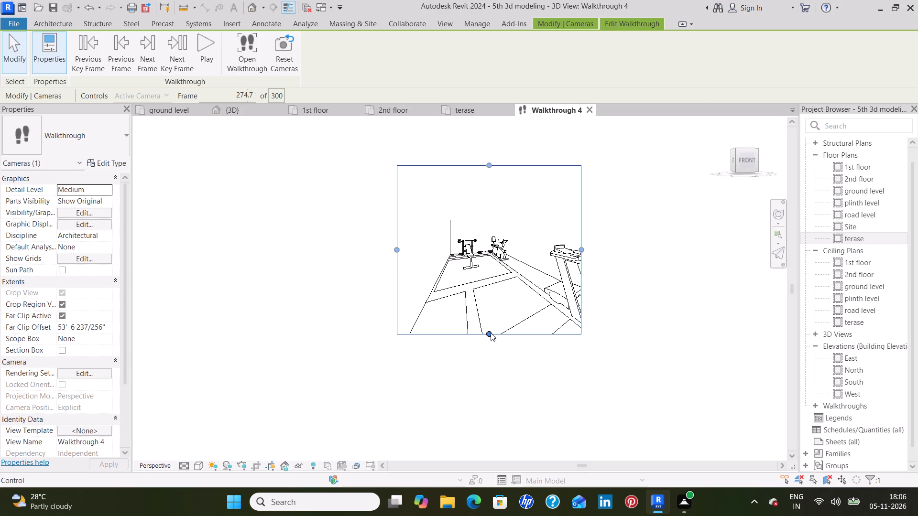
drag(491, 333, 496, 353)
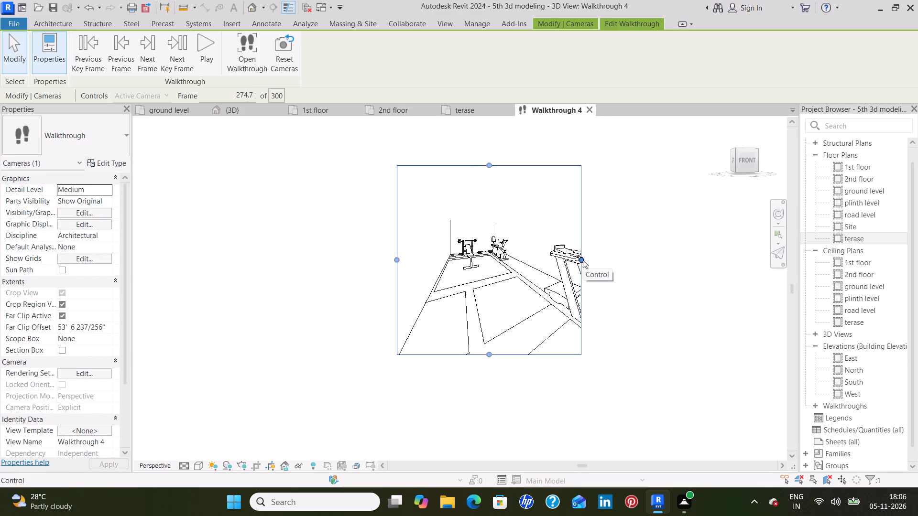
drag(490, 349, 490, 310)
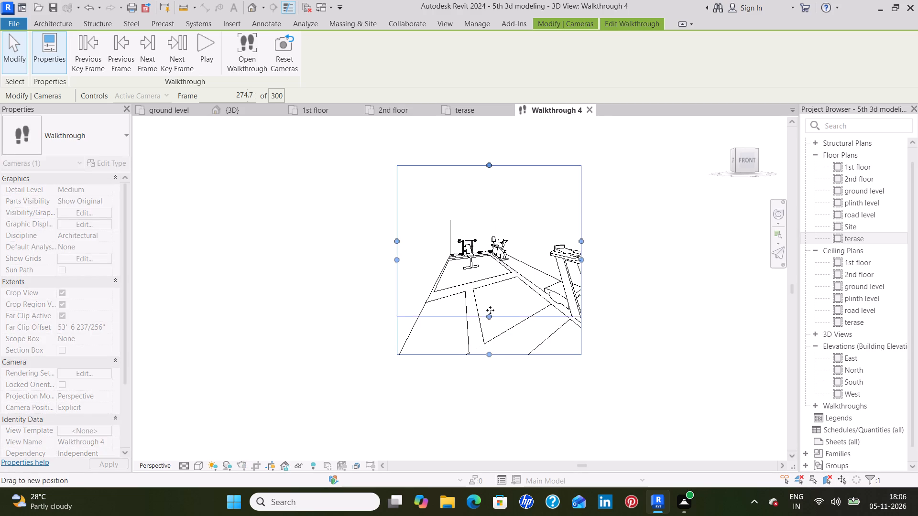
drag(490, 310, 490, 310)
drag(580, 239, 540, 235)
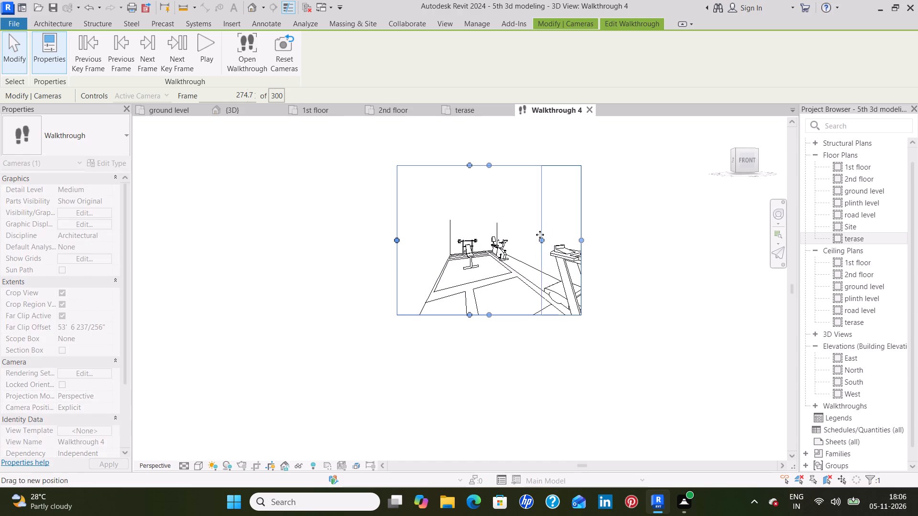
drag(540, 235, 539, 235)
drag(394, 239, 415, 243)
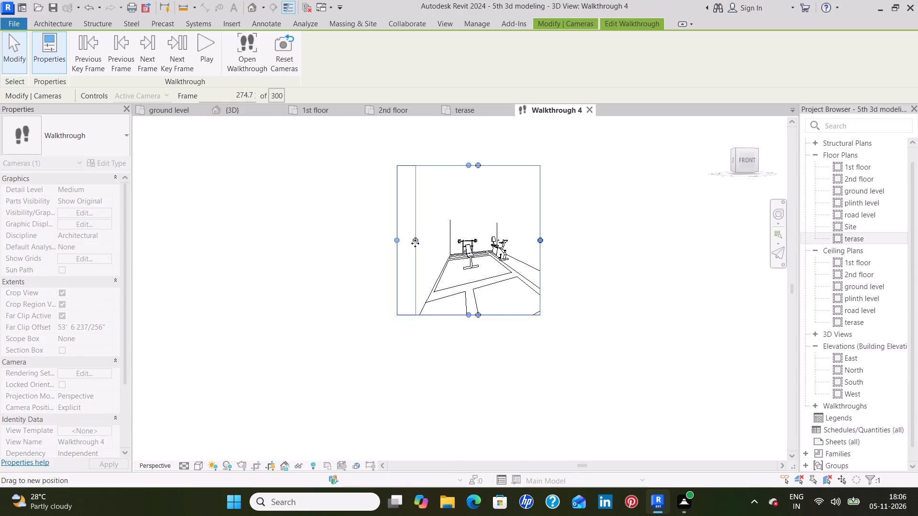
drag(415, 243, 423, 246)
scroll(481, 245, up, 2)
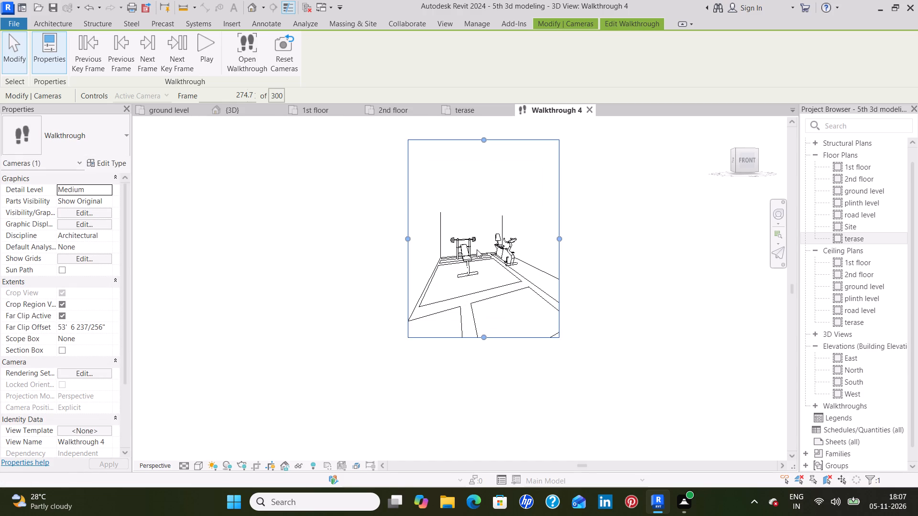
scroll(476, 250, up, 3)
middle_drag(472, 253, 463, 305)
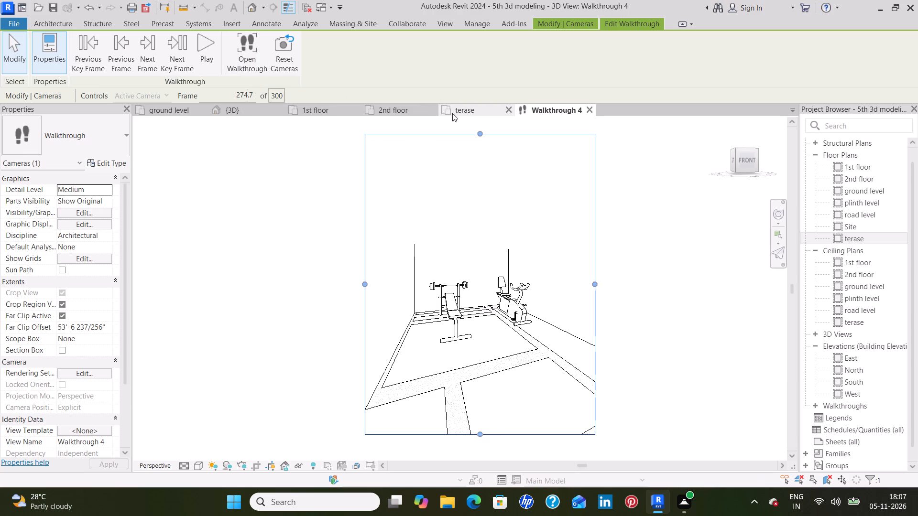
On the terase plan, move the camera to the last key frame, frame 300, and aim its target across the treadmill.
click(467, 109)
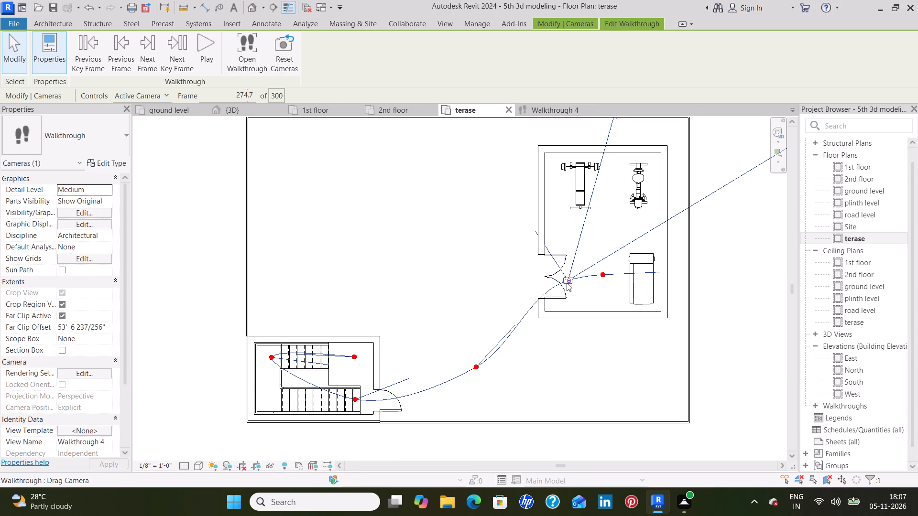
drag(567, 280, 602, 274)
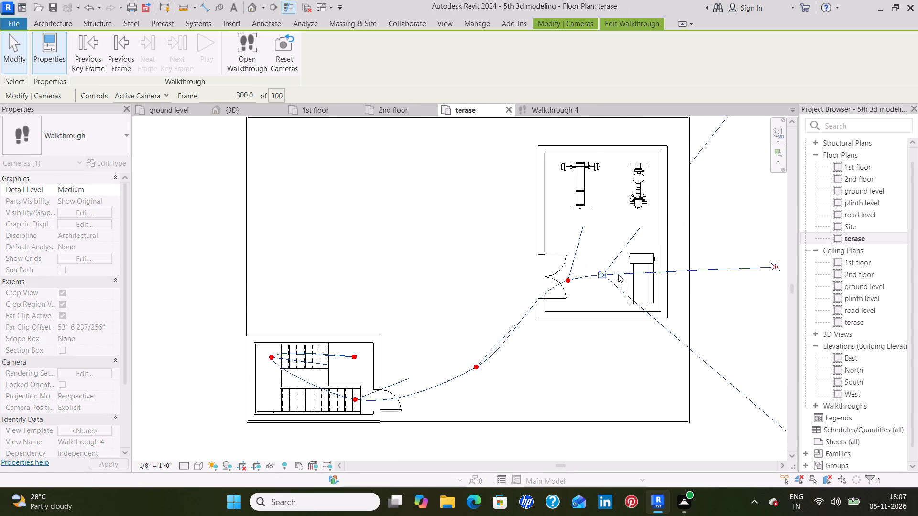
drag(777, 263, 762, 267)
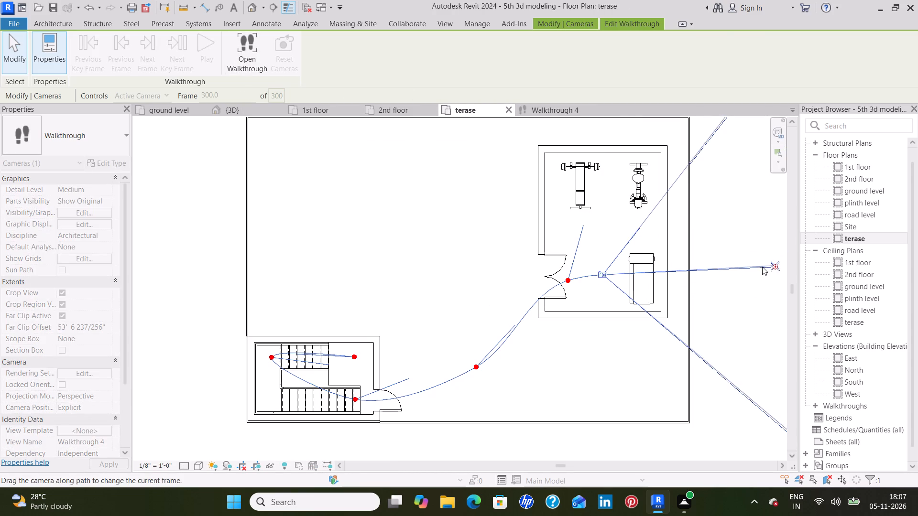
drag(762, 267, 730, 280)
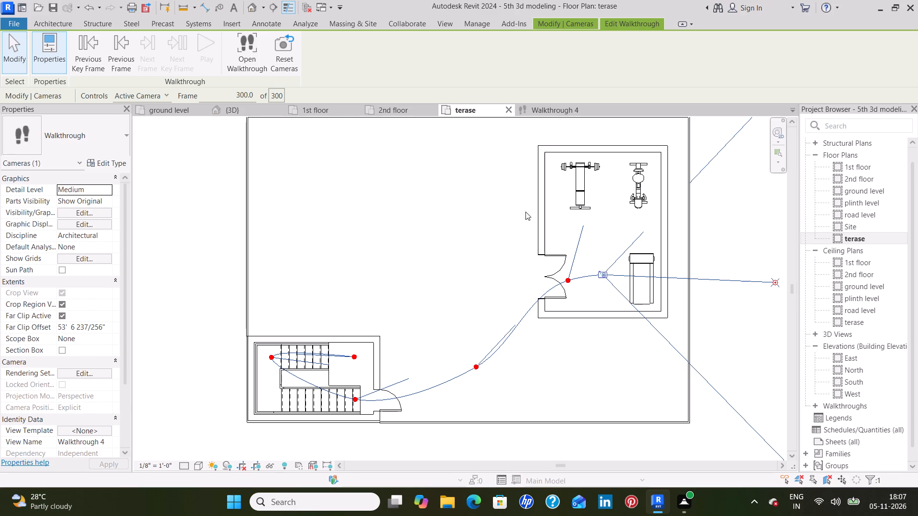
Open the walkthrough view at frame 300, lower the crop region's top edge, and extend its right and bottom edges around the treadmill.
click(246, 54)
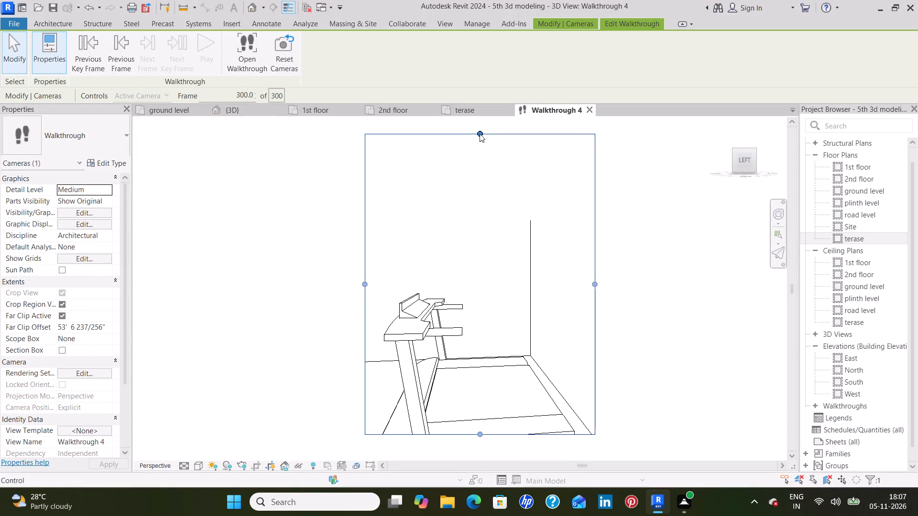
drag(479, 132, 490, 179)
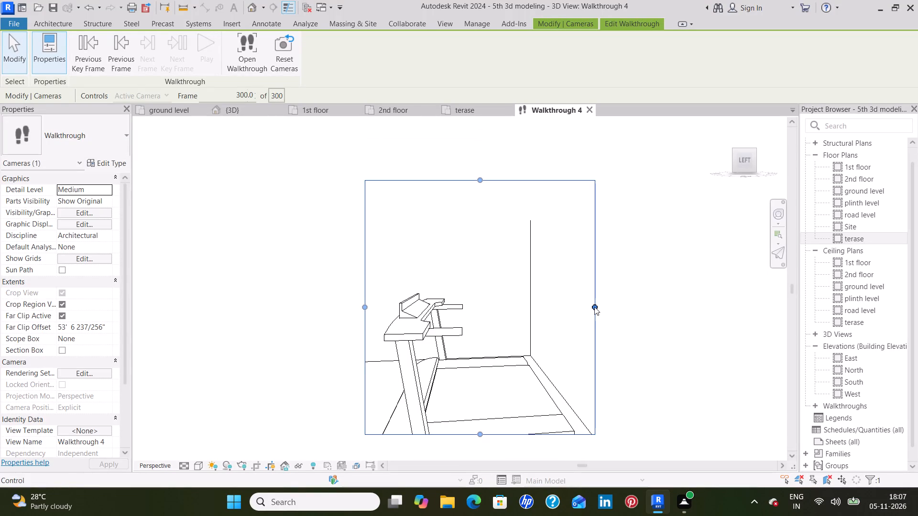
drag(594, 307, 615, 315)
drag(490, 435, 488, 453)
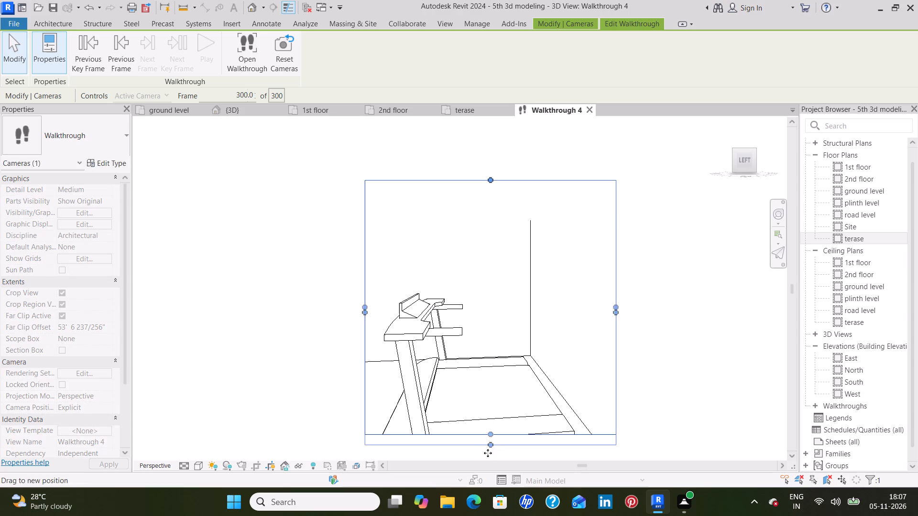
drag(488, 453, 487, 456)
scroll(477, 387, down, 3)
middle_drag(476, 385, 465, 288)
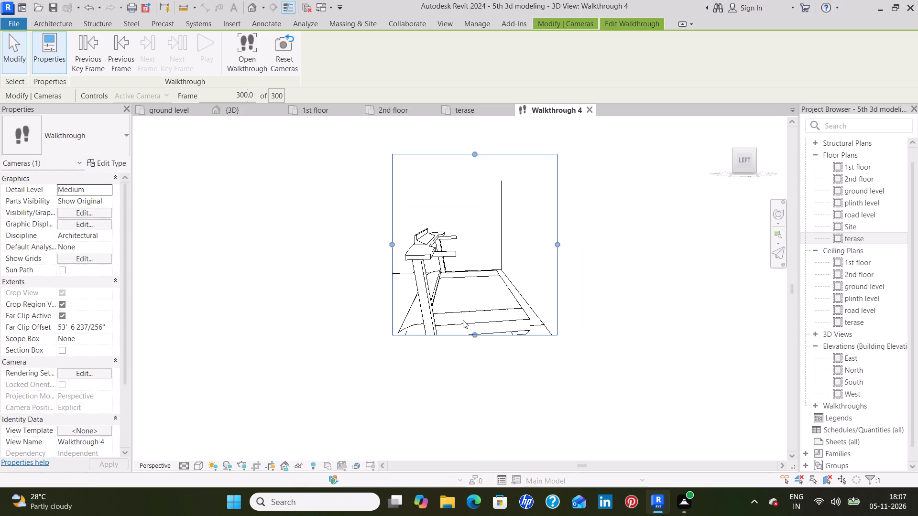
drag(473, 332, 477, 366)
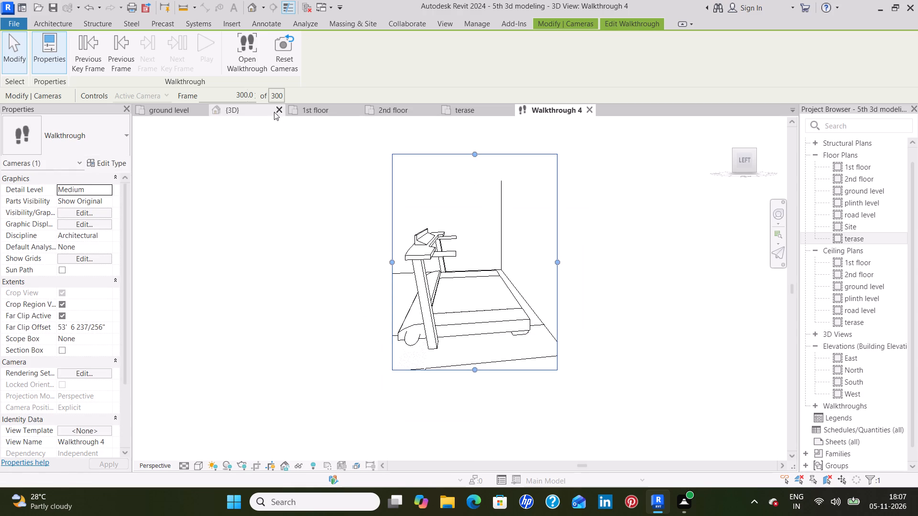
On the terase plan, move the walkthrough camera back along its path to the first key frame, frame 1, in the staircase.
click(479, 112)
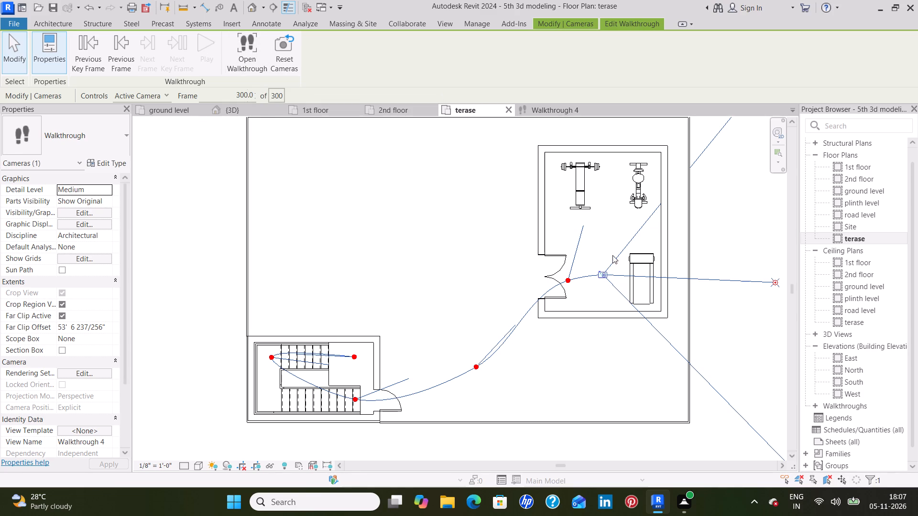
drag(604, 275, 542, 289)
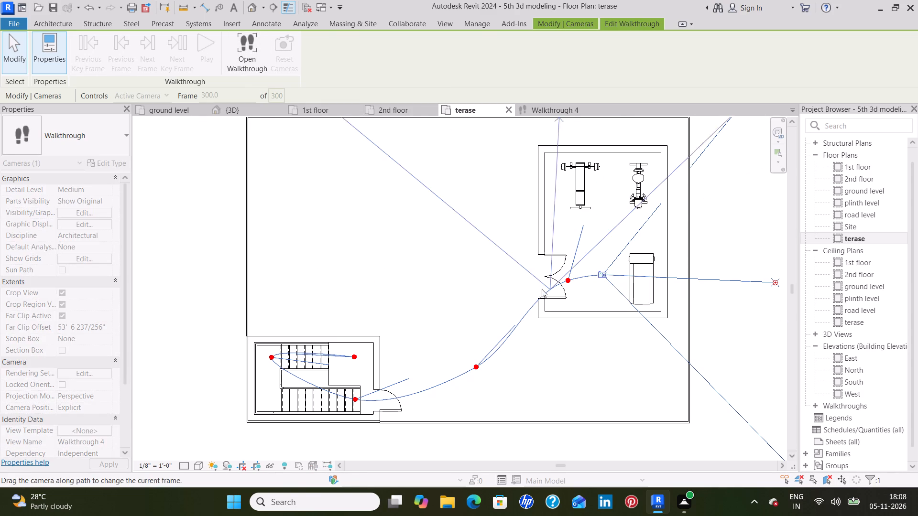
drag(542, 289, 357, 355)
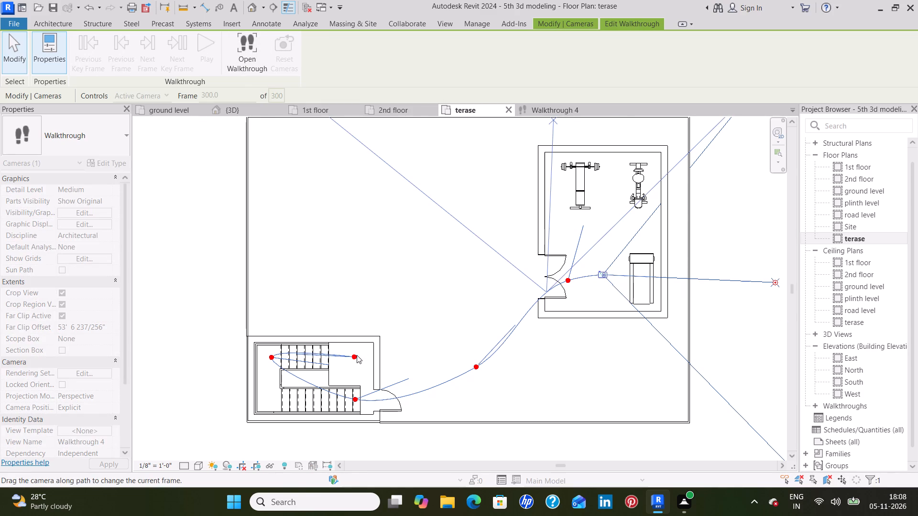
drag(357, 355, 356, 355)
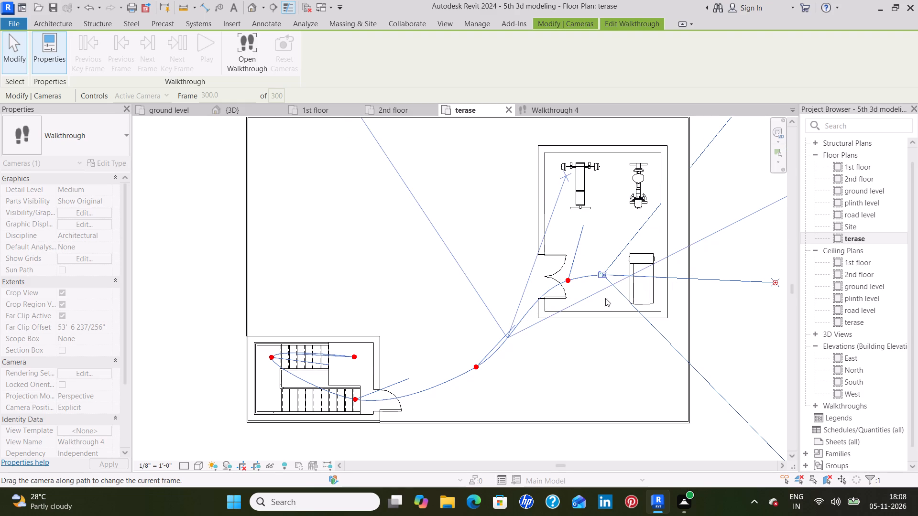
drag(601, 273, 521, 340)
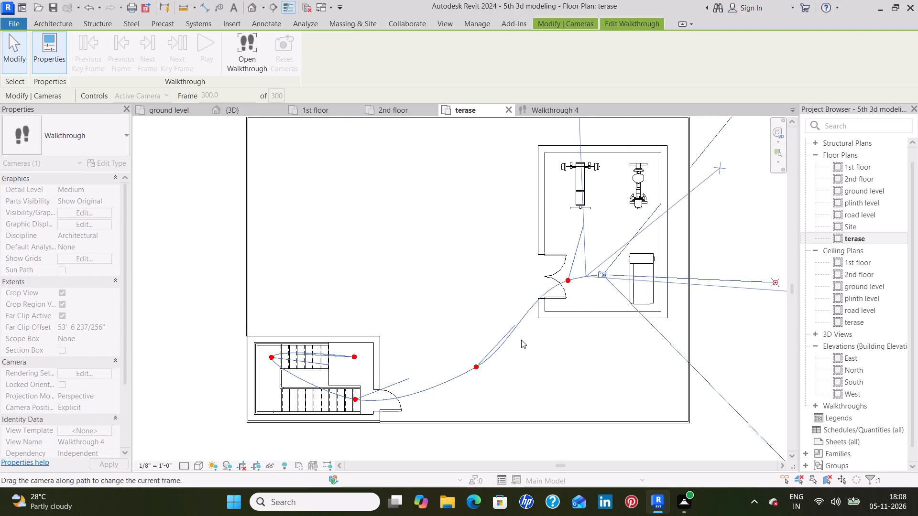
drag(521, 340, 321, 391)
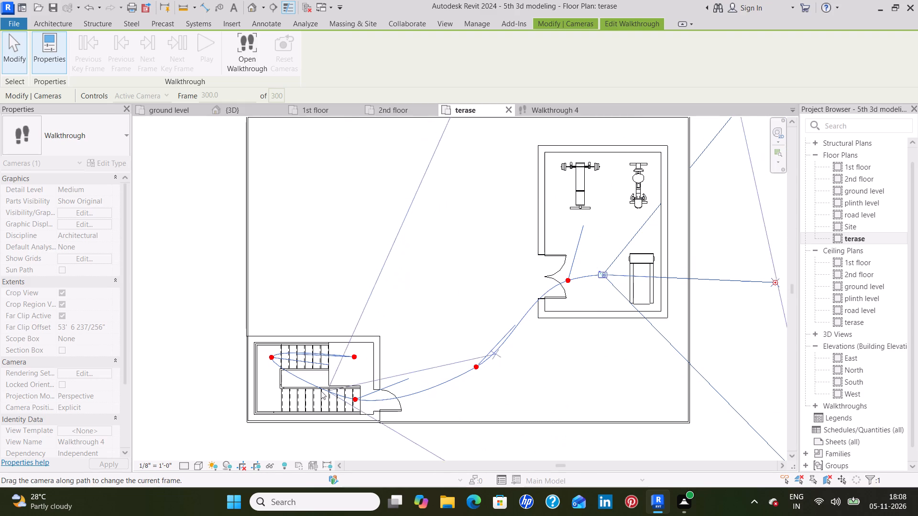
drag(321, 391, 351, 357)
scroll(365, 192, down, 2)
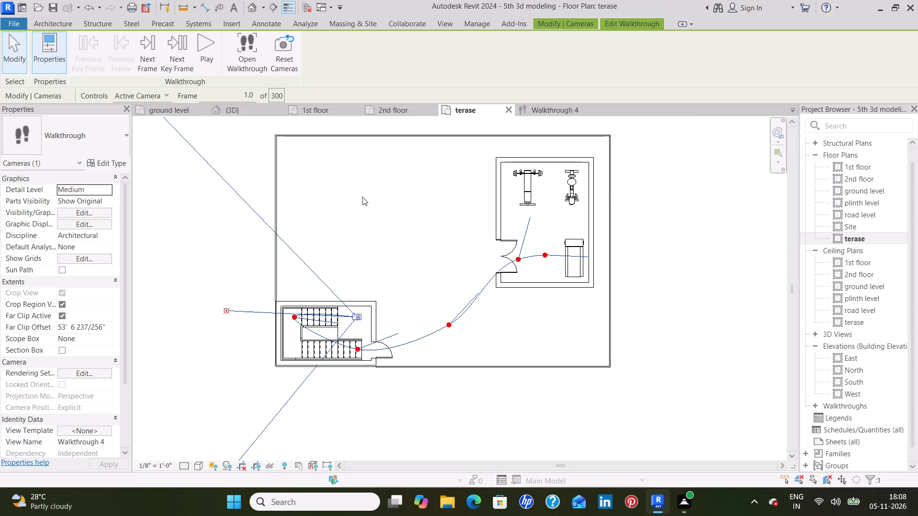
middle_drag(376, 216, 364, 230)
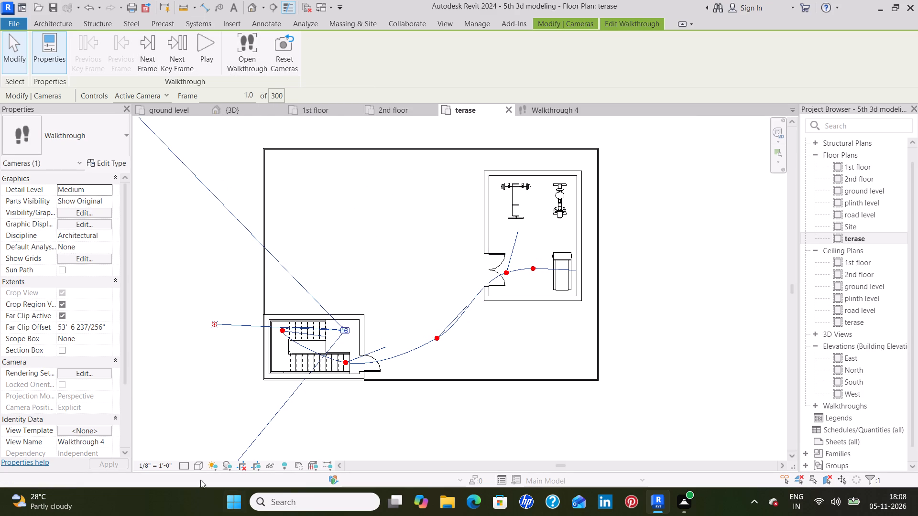
Set the terase plan's visual style to Realistic and its detail level to Fine.
click(199, 468)
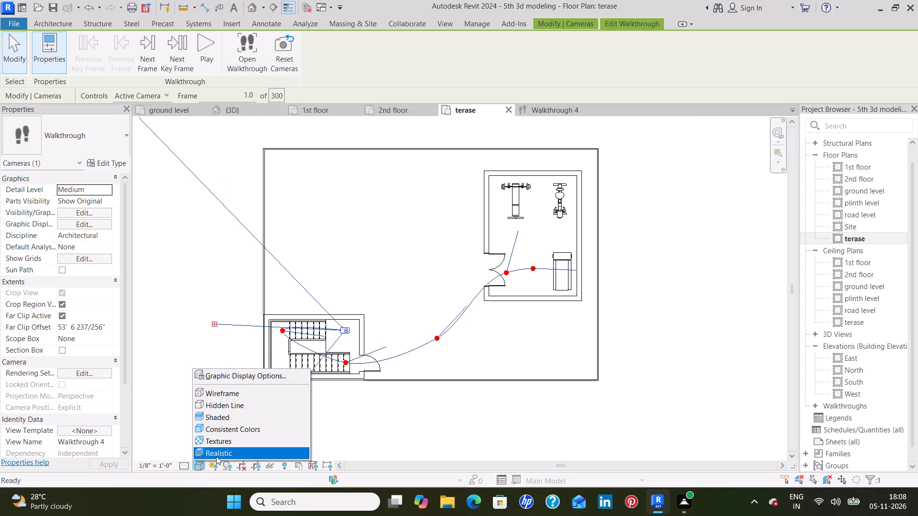
click(216, 456)
click(184, 466)
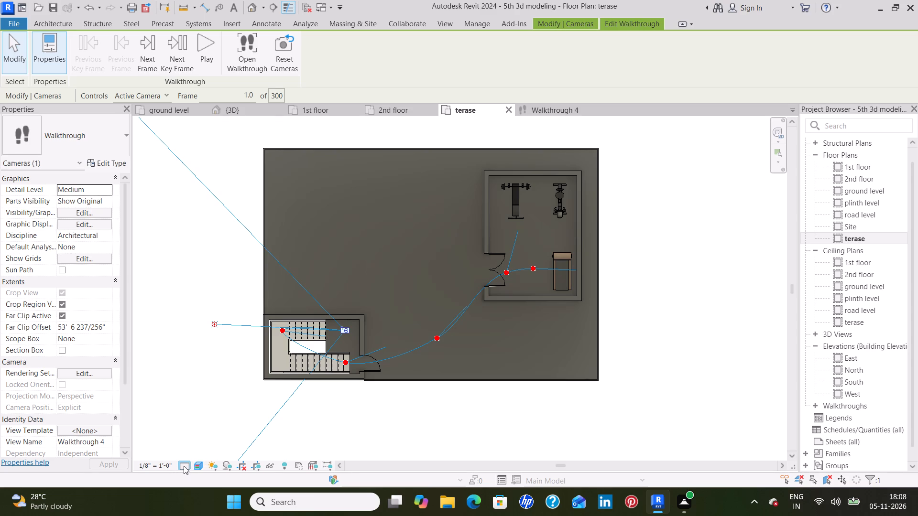
click(195, 455)
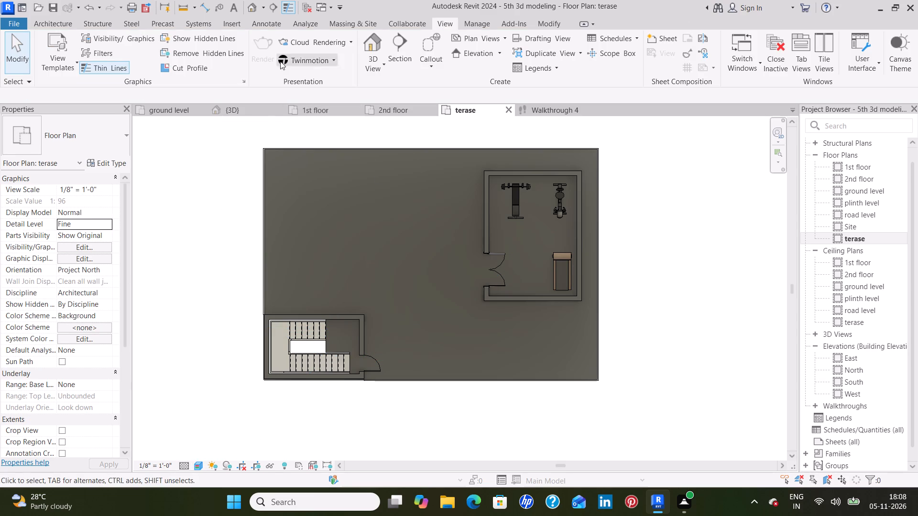
In the Walkthrough 4 view at frame 1, resume walkthrough editing and set the visual style to Realistic.
click(549, 110)
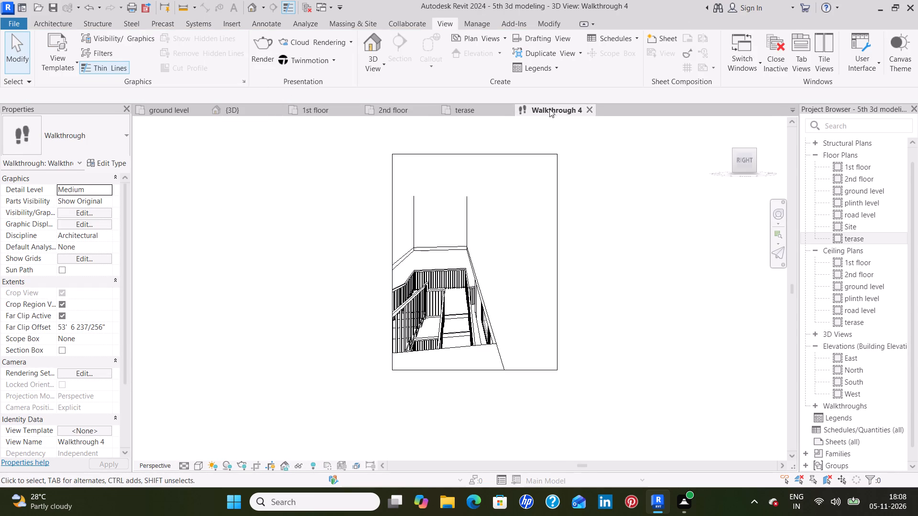
click(558, 161)
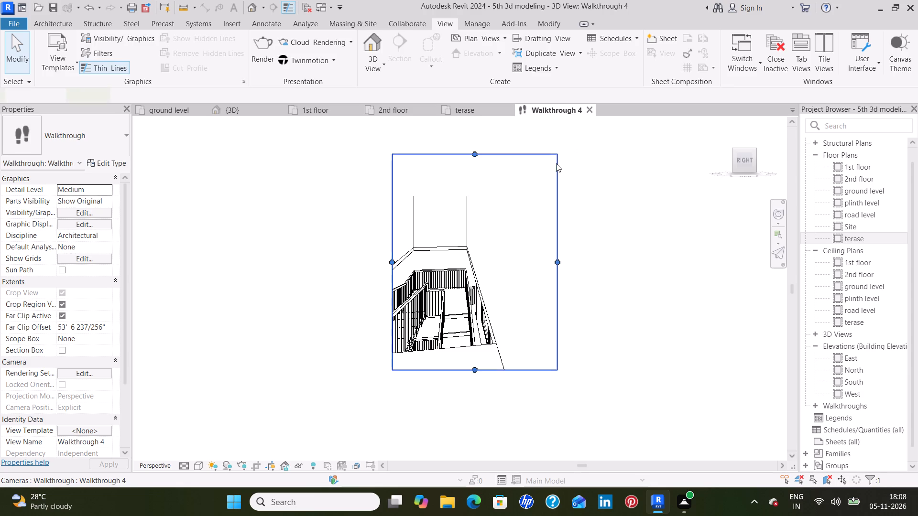
click(581, 61)
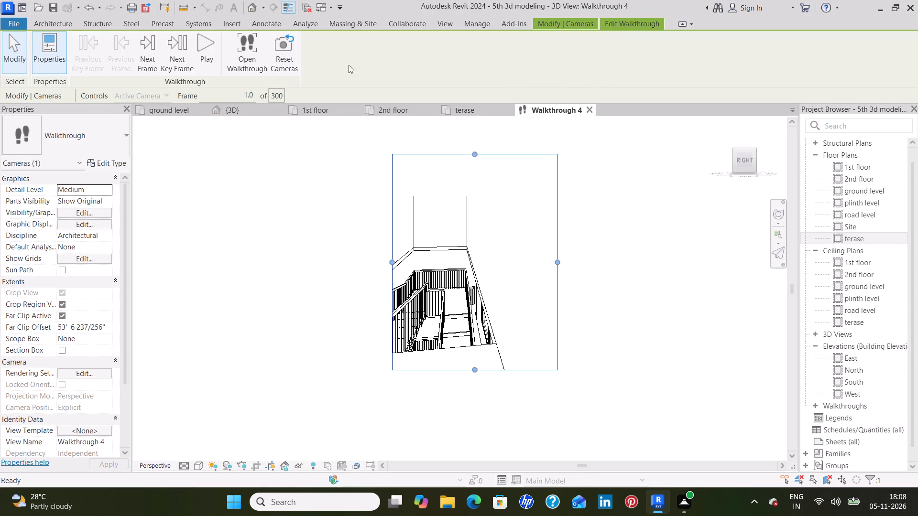
click(208, 56)
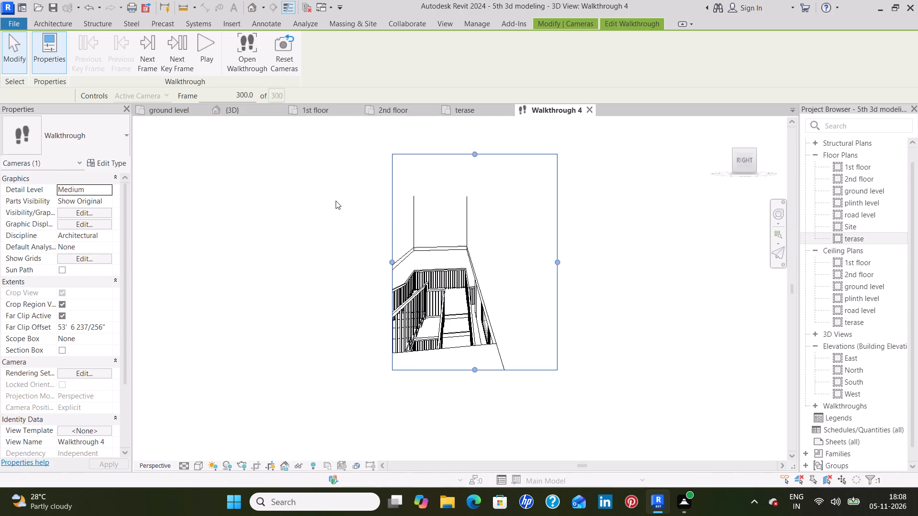
click(197, 468)
click(224, 452)
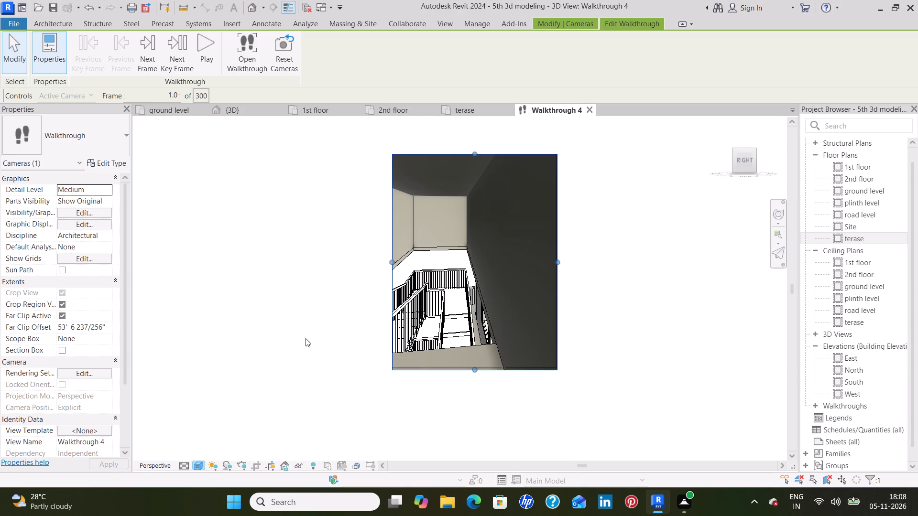
Play the walkthrough from frame 1 to 300 to review the route from staircase to treadmill, and close its view.
click(209, 48)
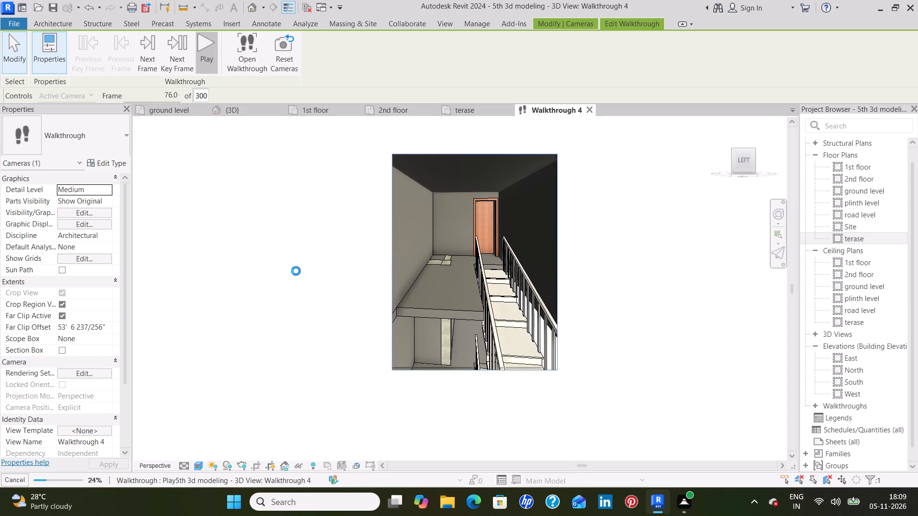
scroll(489, 269, up, 5)
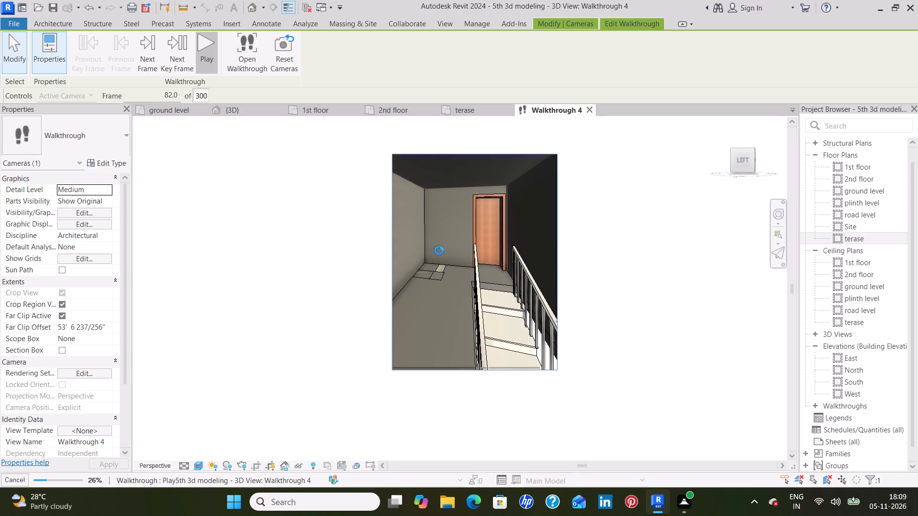
scroll(439, 257, up, 4)
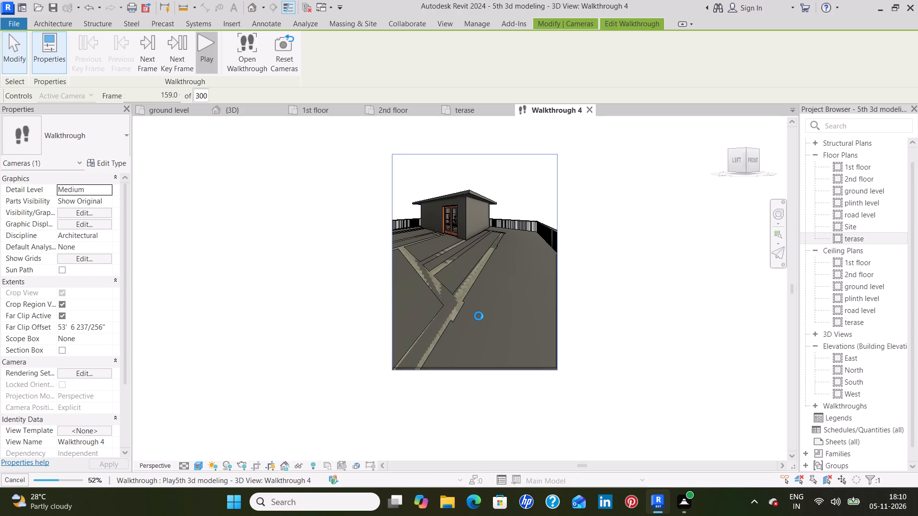
scroll(479, 316, up, 6)
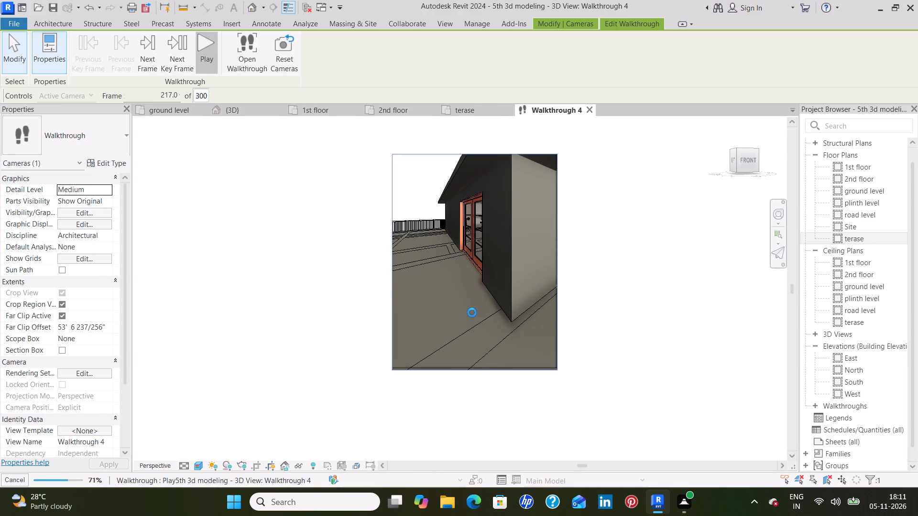
scroll(462, 315, up, 3)
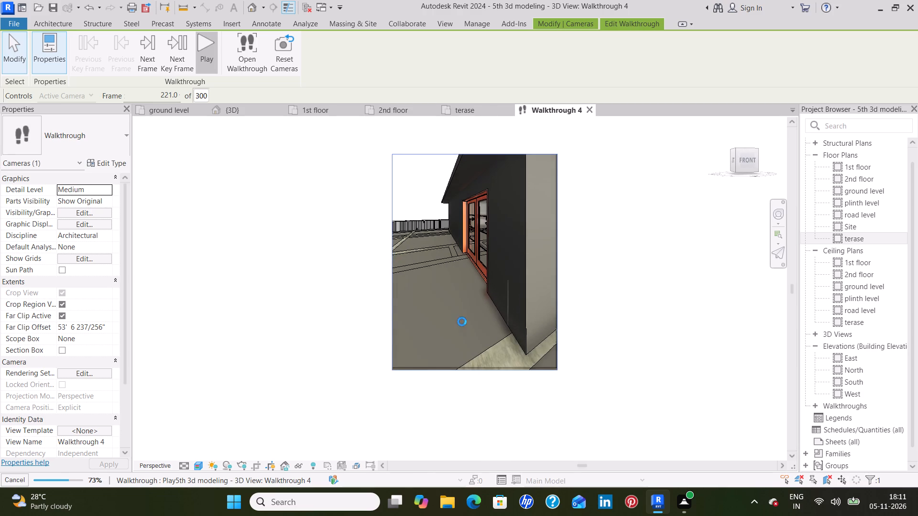
scroll(463, 323, up, 1)
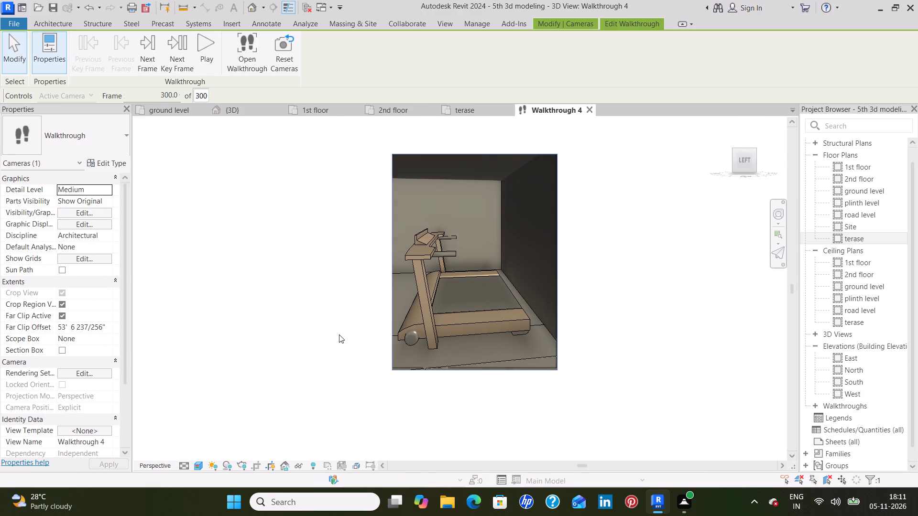
scroll(312, 269, down, 4)
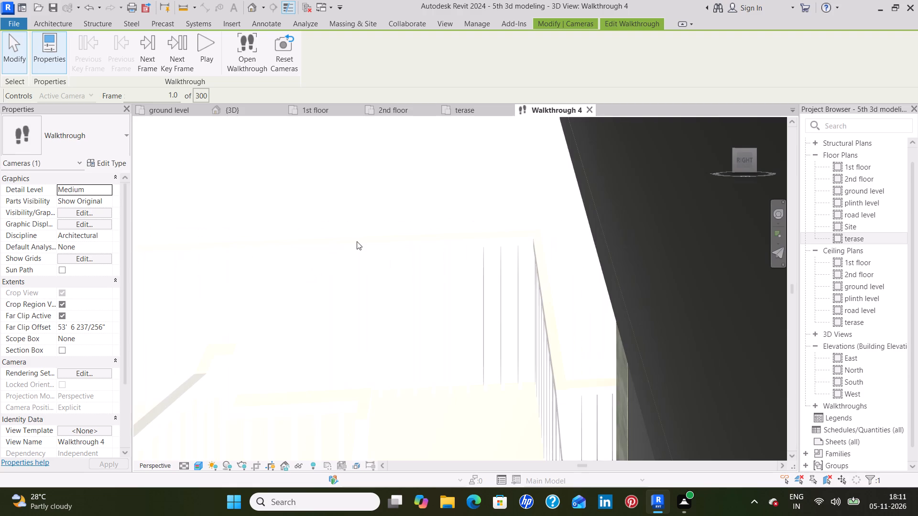
scroll(357, 241, down, 16)
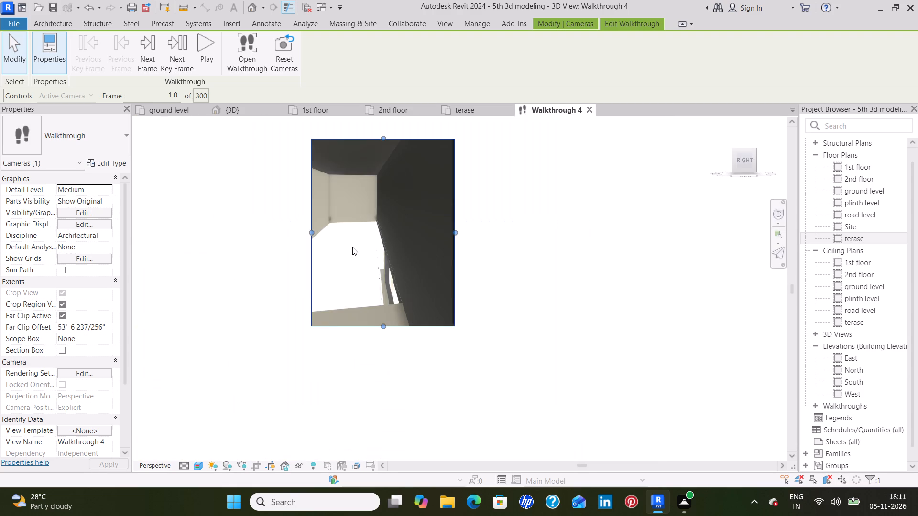
click(585, 106)
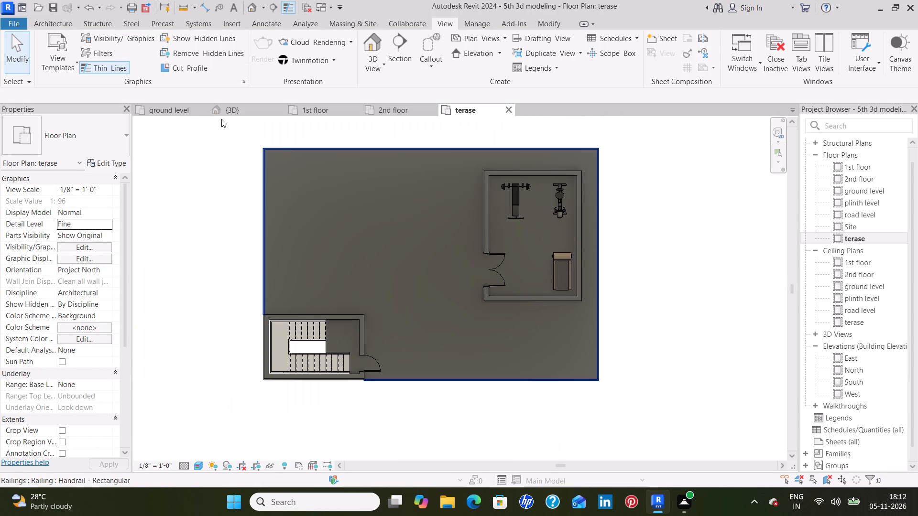
In the 3D view, select the terrace floor beneath the staircase room and open its boundary for editing in the terase plan.
click(237, 110)
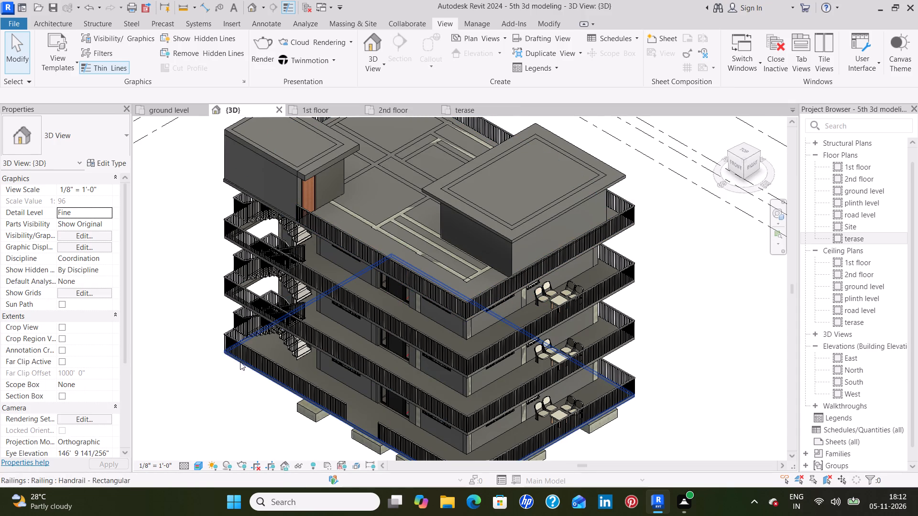
shift+middle_drag(177, 318, 296, 357)
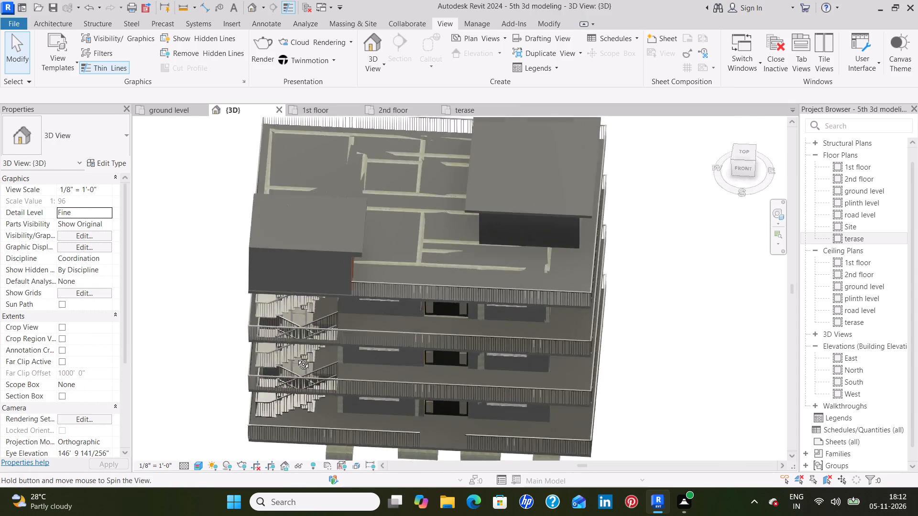
shift+middle_drag(296, 357, 415, 225)
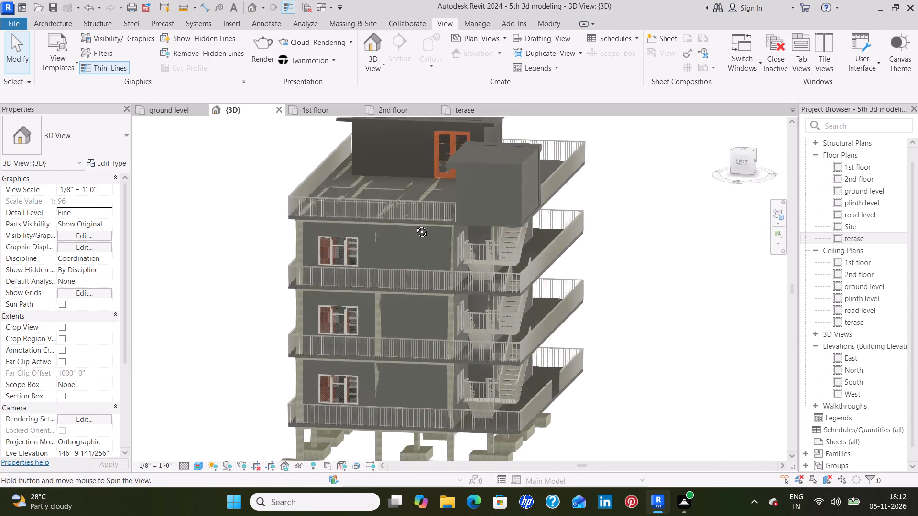
shift+middle_drag(415, 225, 382, 161)
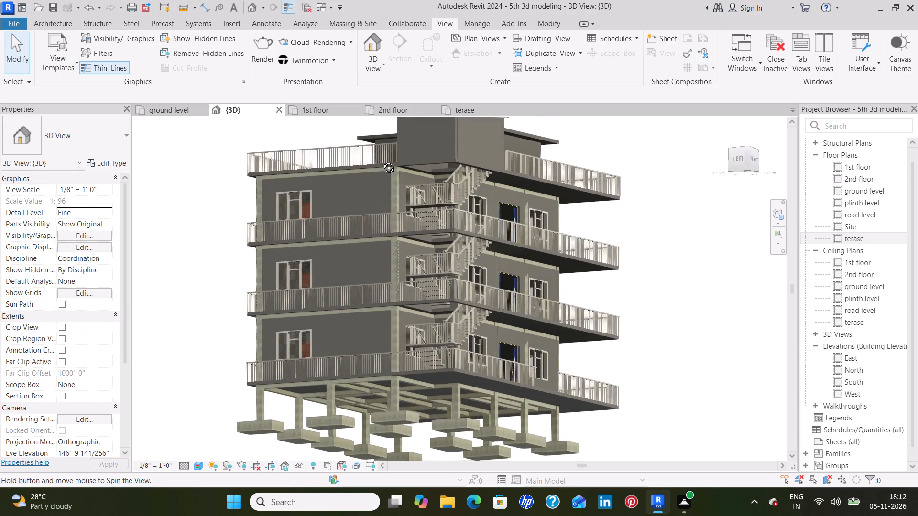
shift+middle_drag(382, 161, 383, 159)
scroll(424, 165, up, 2)
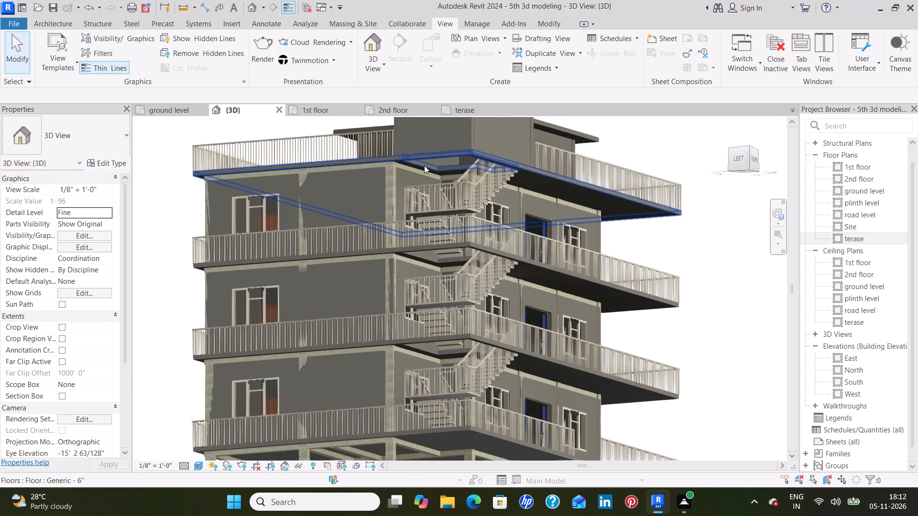
scroll(424, 166, up, 3)
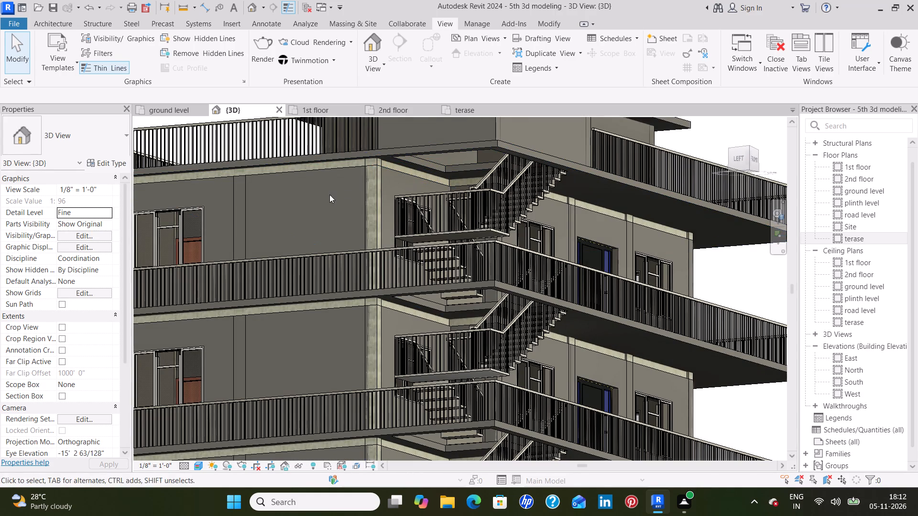
middle_drag(329, 194, 327, 254)
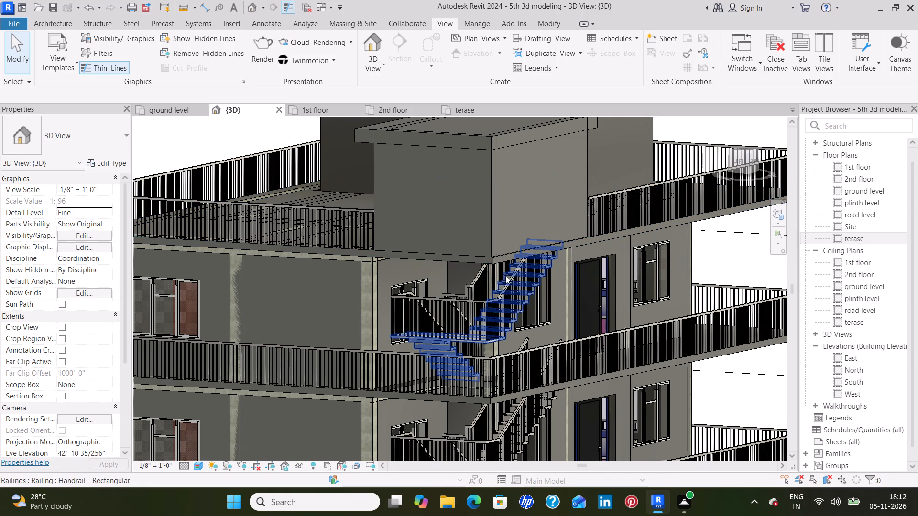
scroll(437, 308, down, 1)
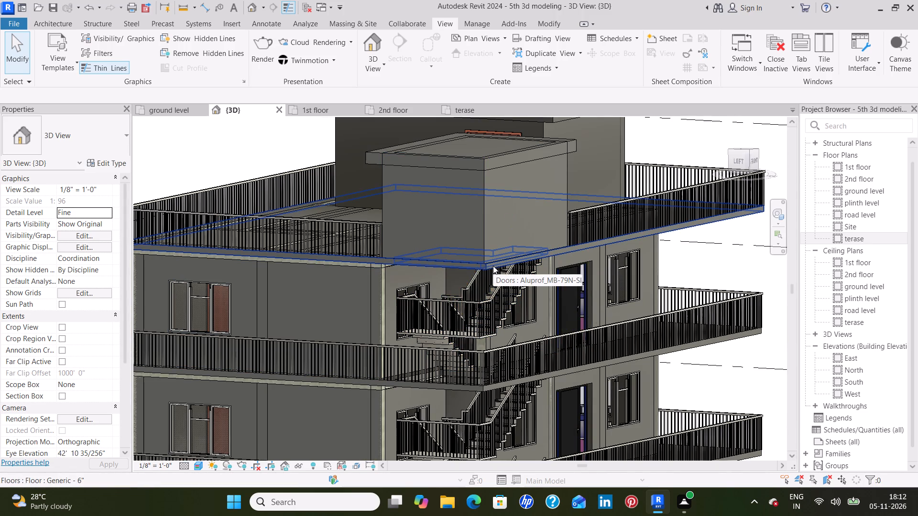
click(493, 266)
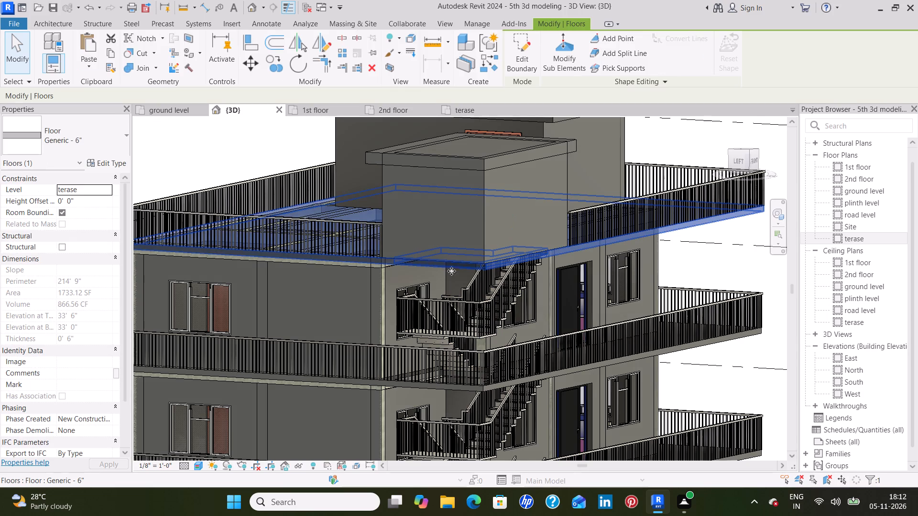
click(519, 63)
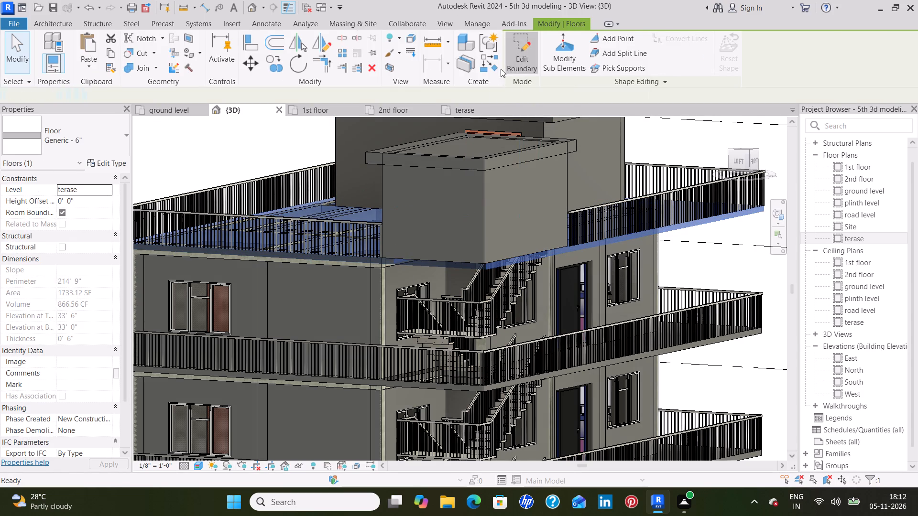
click(459, 109)
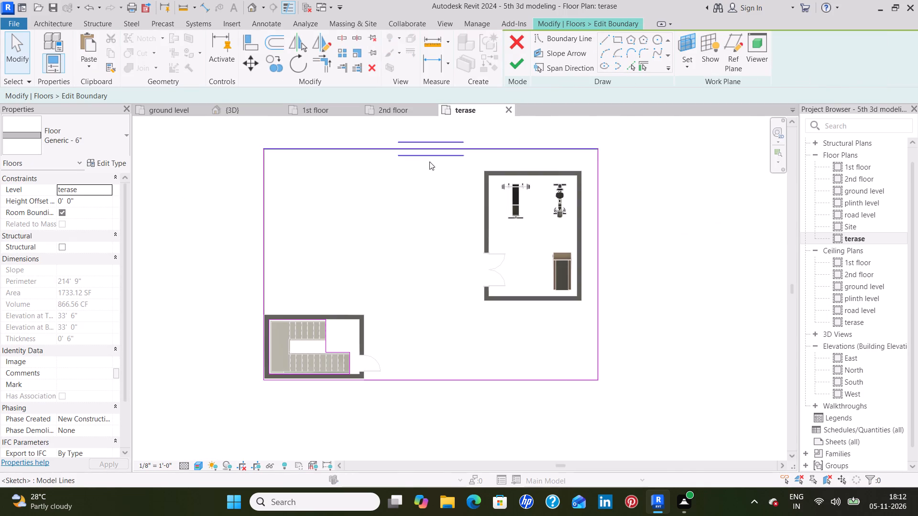
Delete the three boundary lines forming the stepped corner of the stair opening between the upper flight's end and the lower flight.
middle_drag(395, 304, 408, 229)
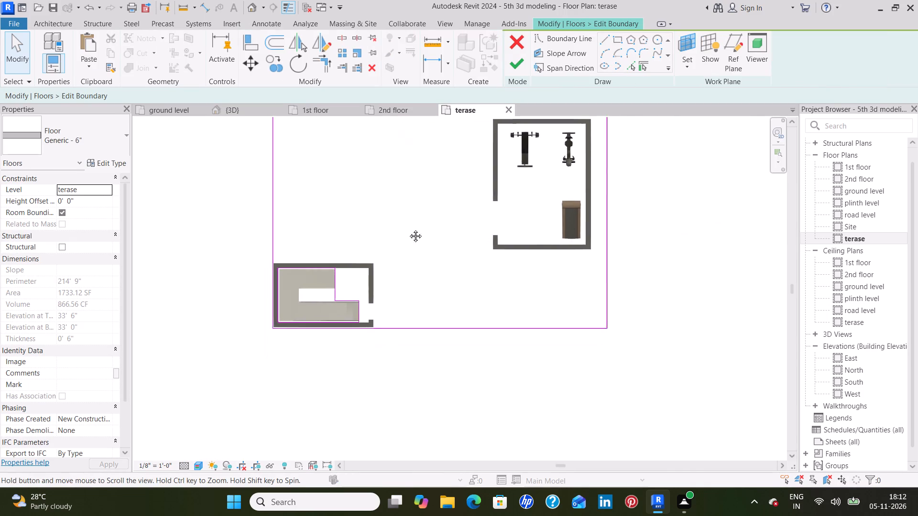
middle_drag(408, 229, 409, 227)
scroll(363, 254, up, 8)
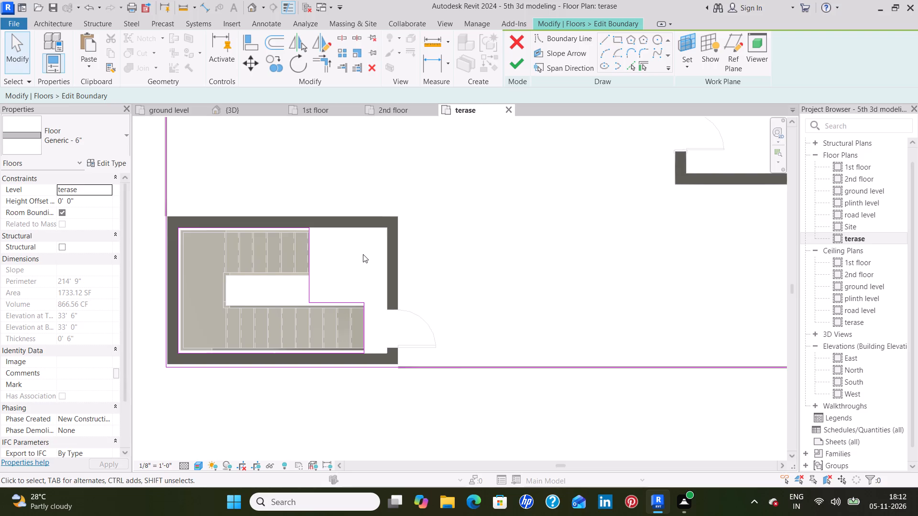
scroll(363, 254, up, 1)
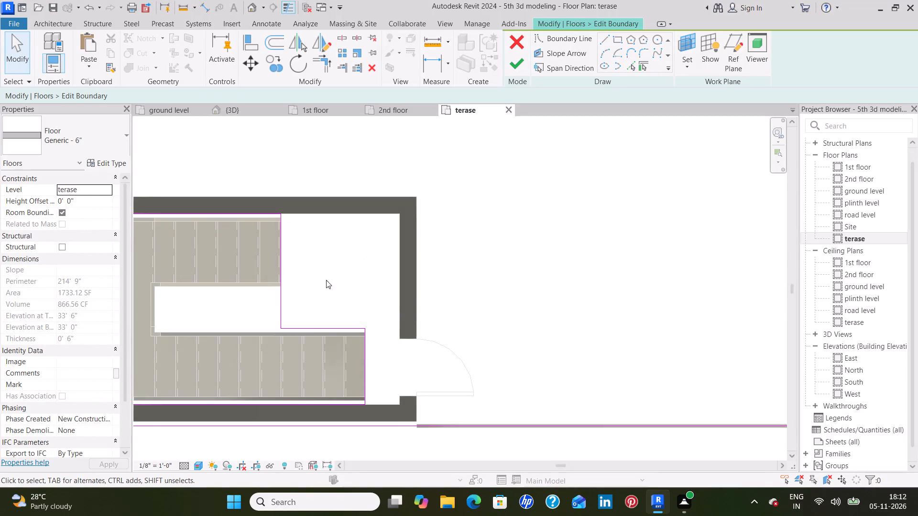
click(280, 295)
middle_drag(313, 285, 391, 227)
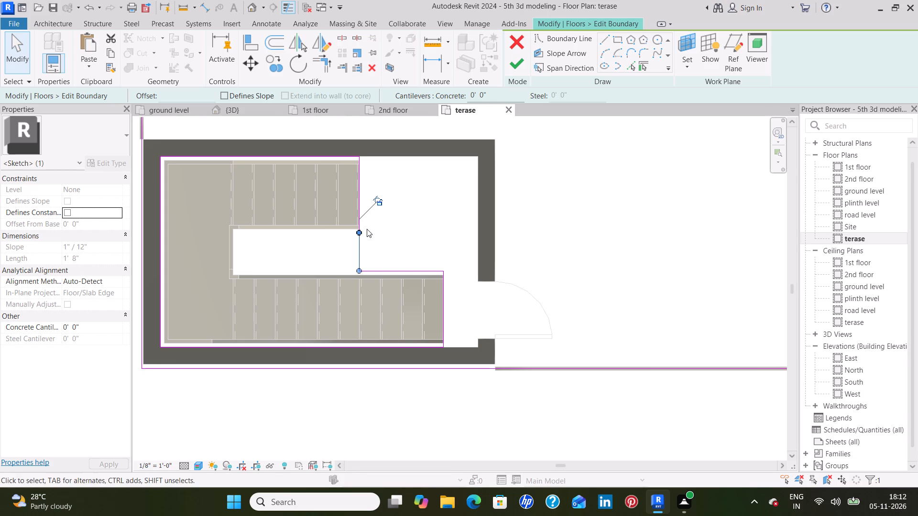
click(360, 198)
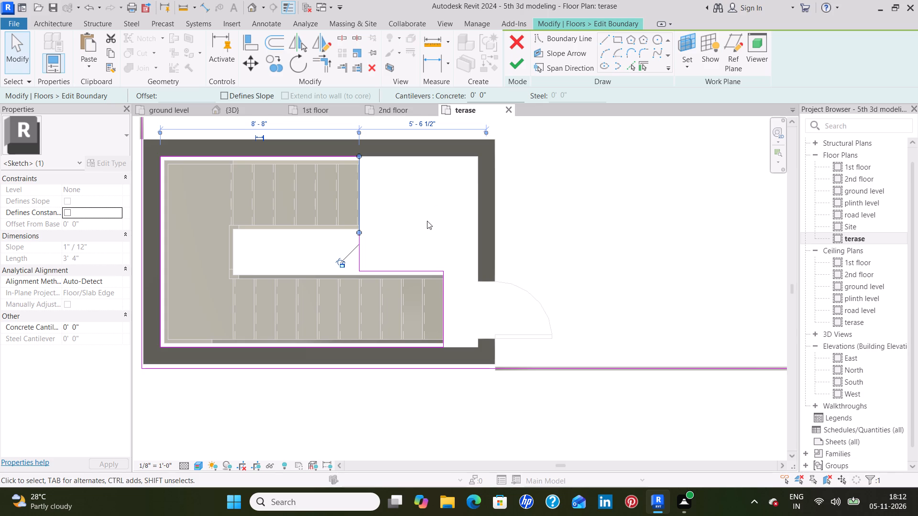
key(Delete)
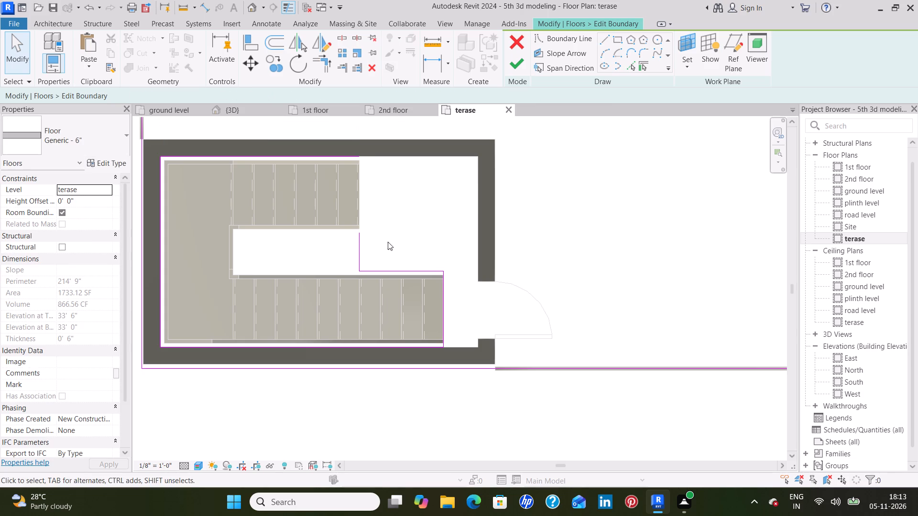
click(361, 249)
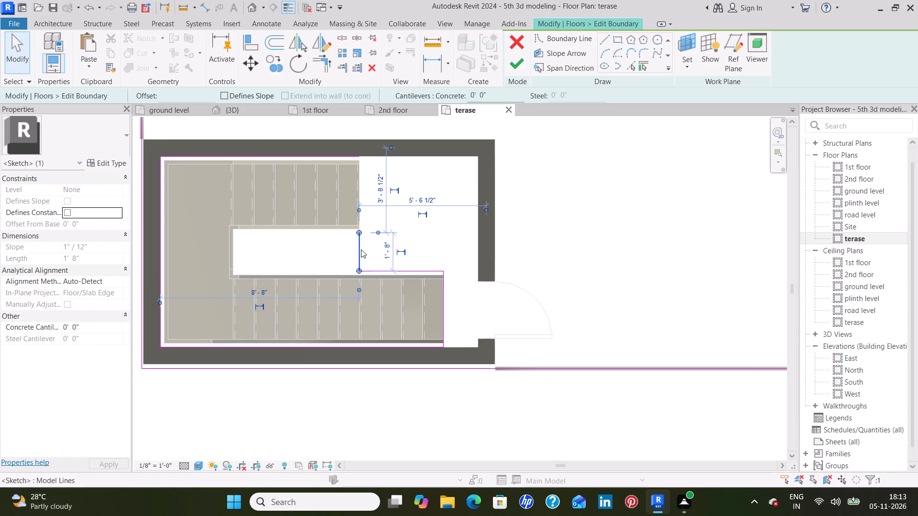
key(Delete)
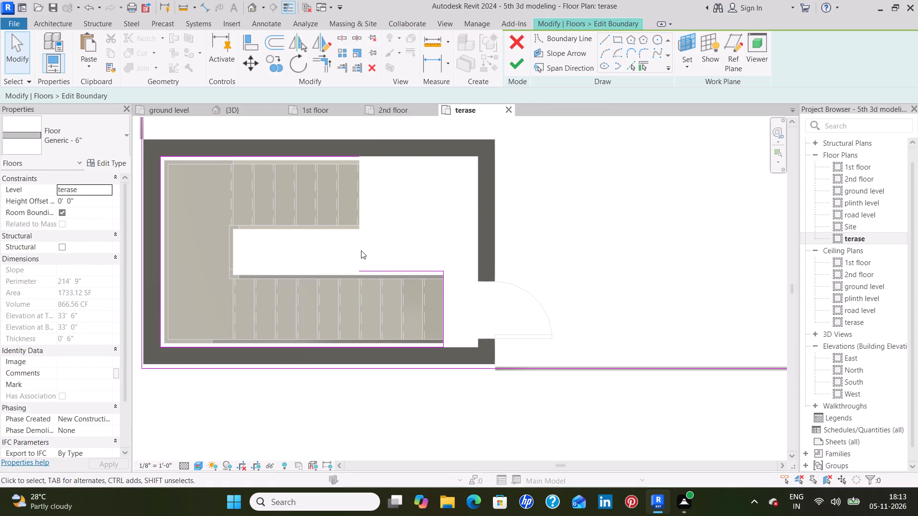
click(390, 270)
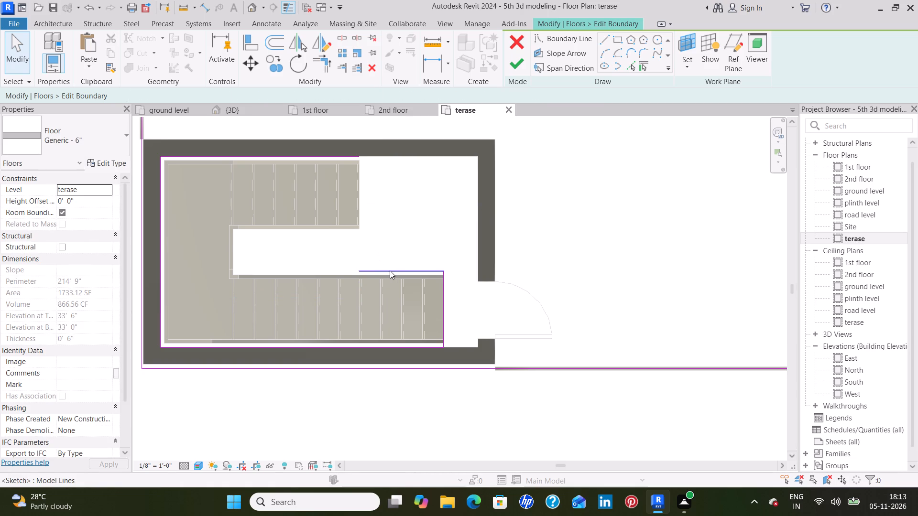
key(Delete)
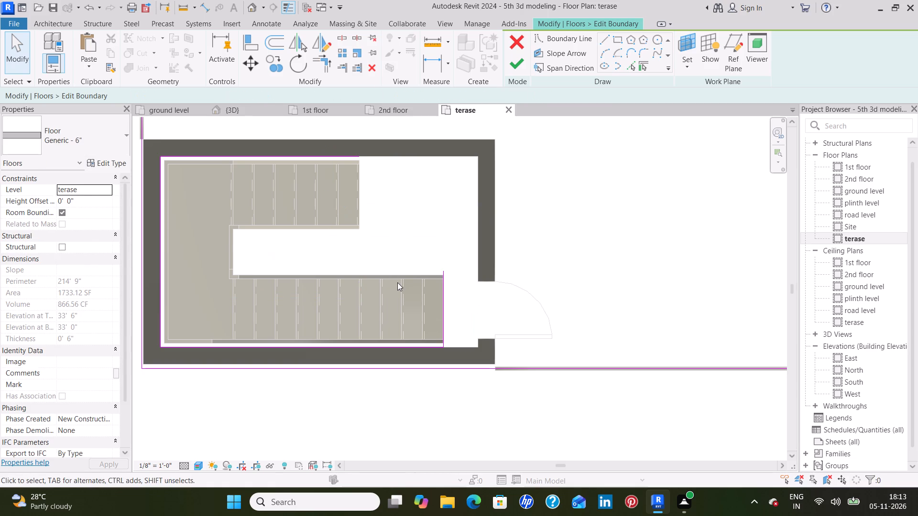
Stretch the boundary line at the lower flight's end across to the opposite wall's inner face, making it 8' 4" long.
click(445, 276)
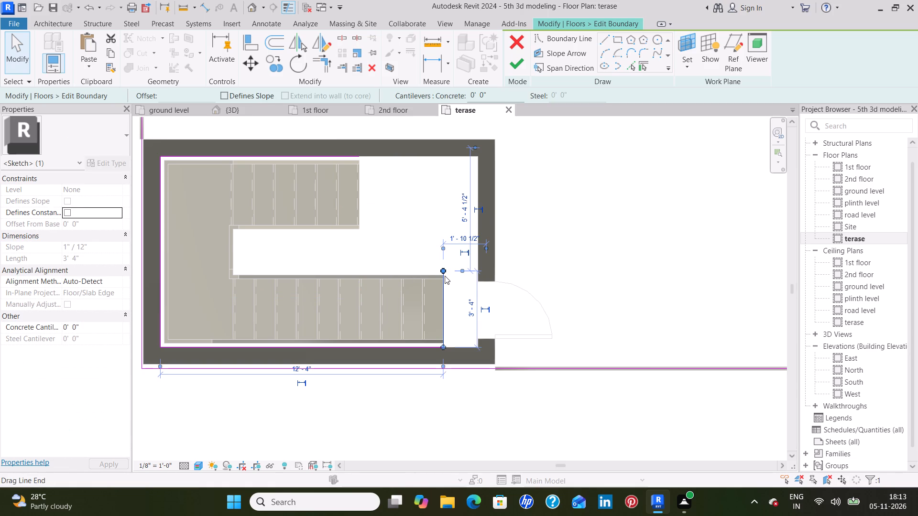
drag(443, 270, 433, 165)
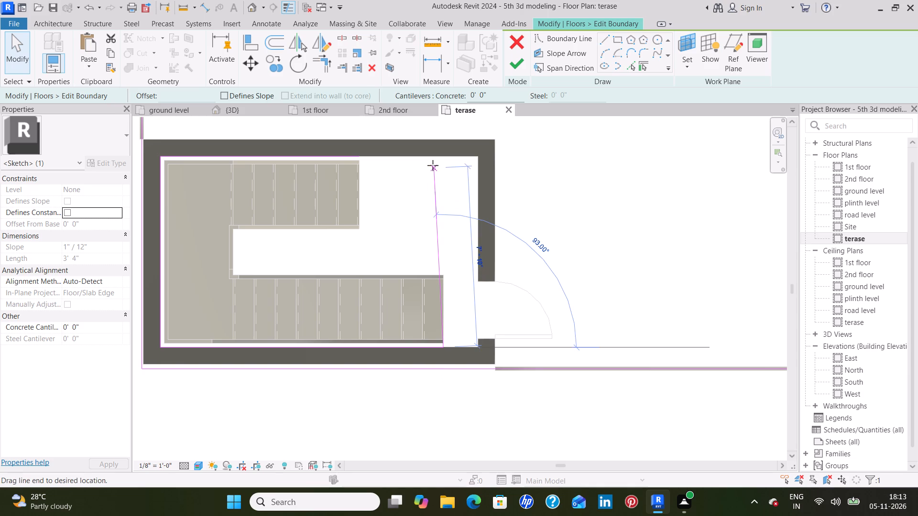
drag(433, 165, 437, 160)
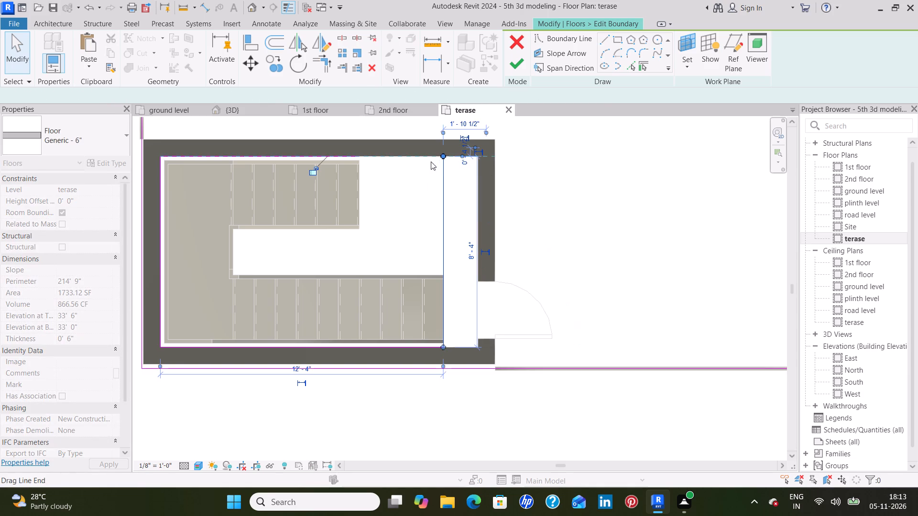
Extend the boundary line along the upper flight's wall to 12' 4", closing the stair opening's corner, and finish the floor boundary.
middle_drag(409, 170, 398, 245)
scroll(393, 250, up, 3)
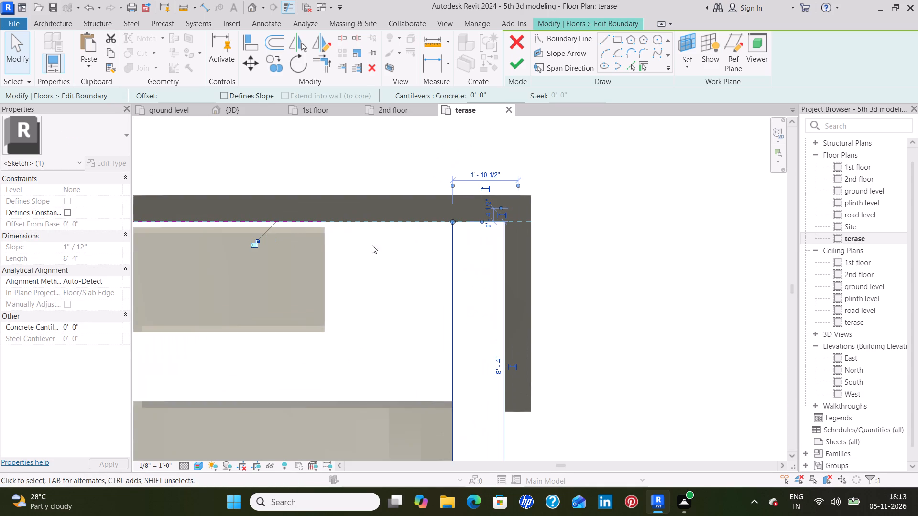
click(318, 221)
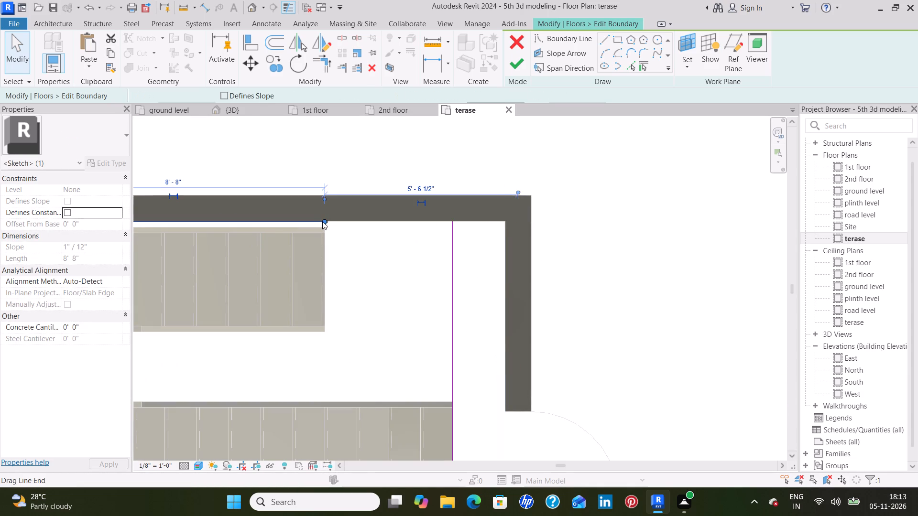
drag(323, 221, 459, 221)
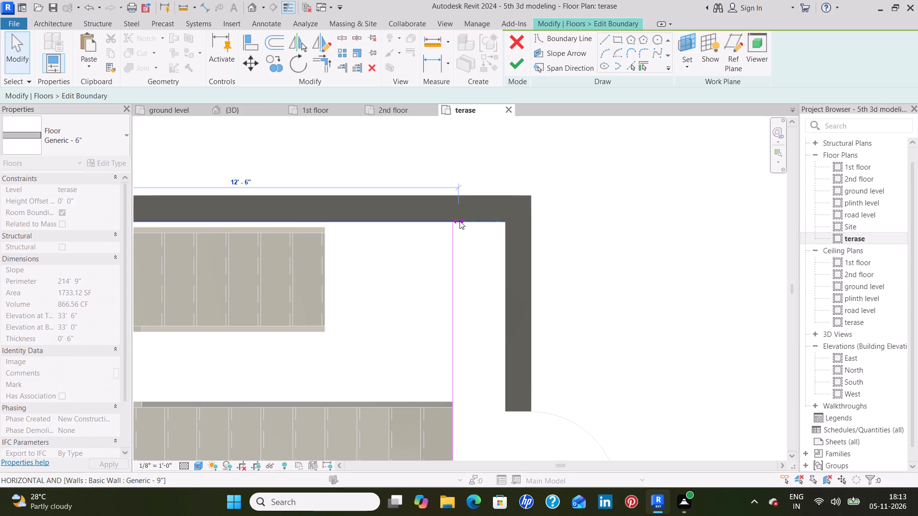
scroll(460, 221, up, 10)
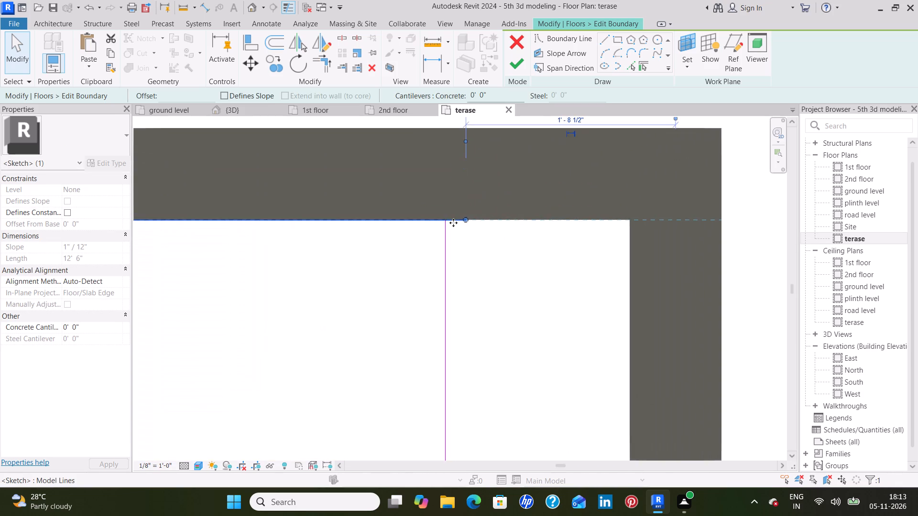
scroll(453, 223, up, 4)
drag(480, 216, 438, 216)
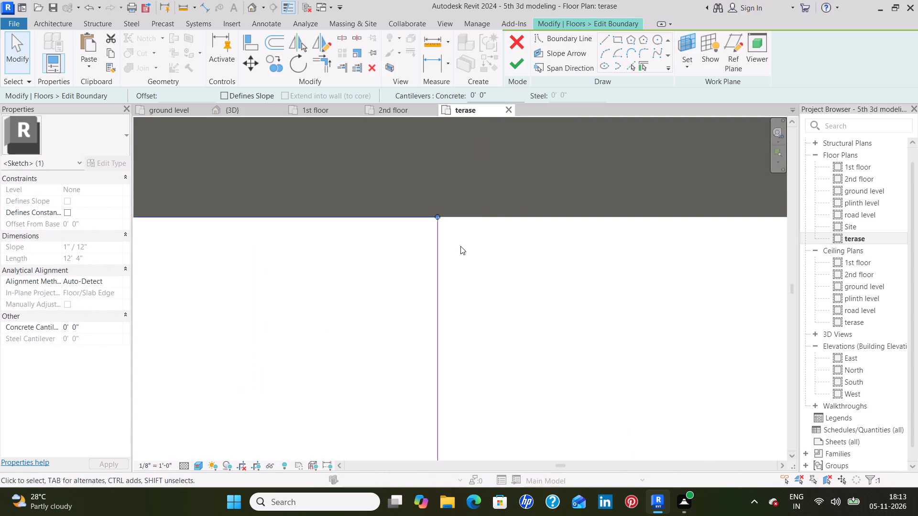
scroll(460, 247, down, 17)
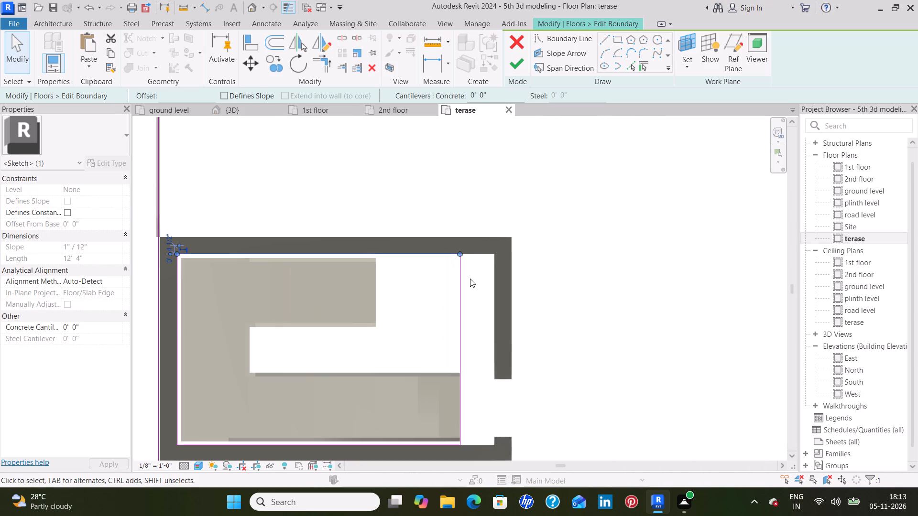
middle_drag(480, 291, 474, 253)
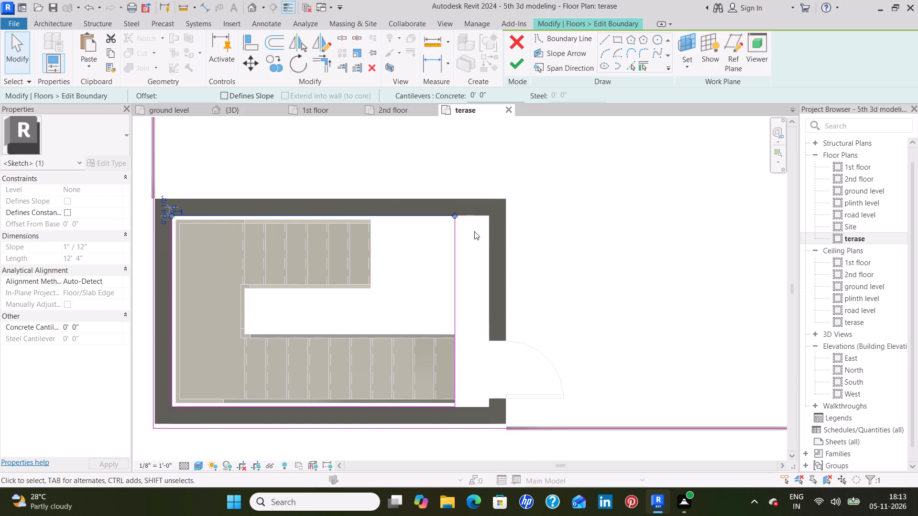
click(519, 65)
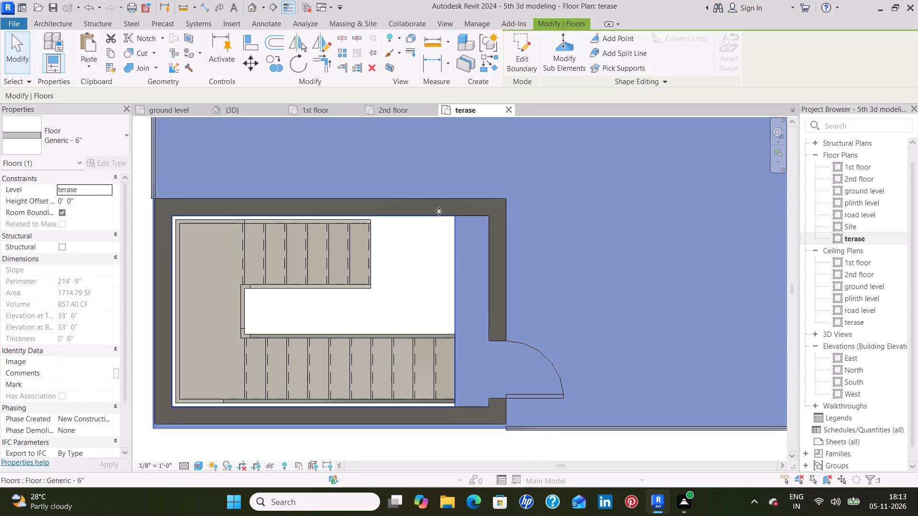
Examine the edited stair opening in the terase plan and the staircase beneath the terrace floor in the 3D view.
scroll(172, 245, down, 2)
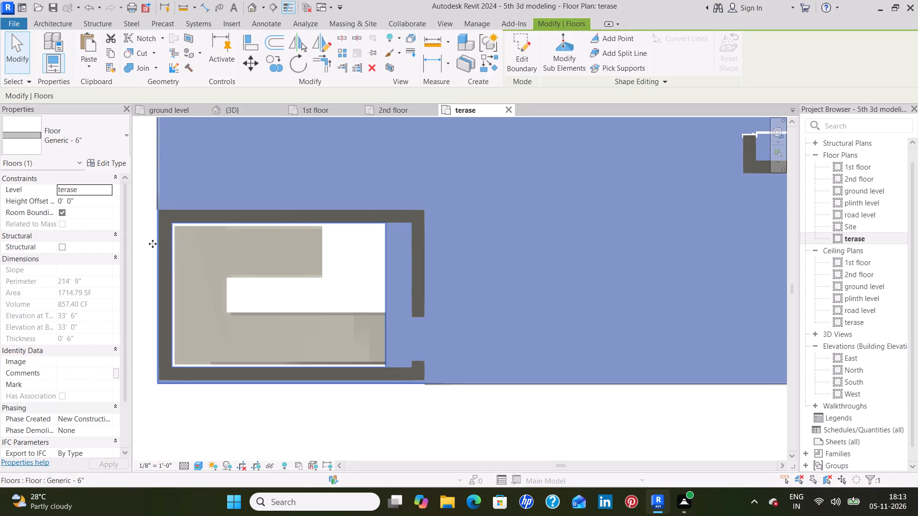
click(148, 245)
scroll(389, 233, down, 4)
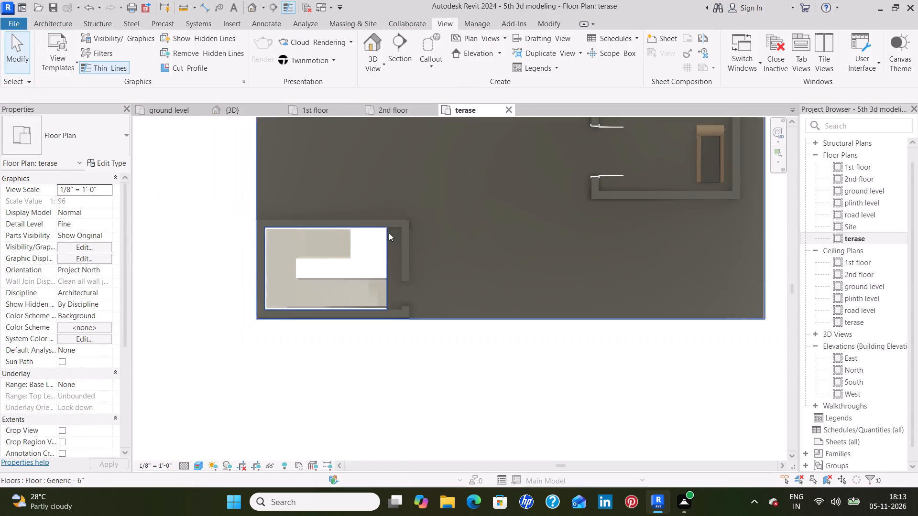
scroll(389, 233, down, 3)
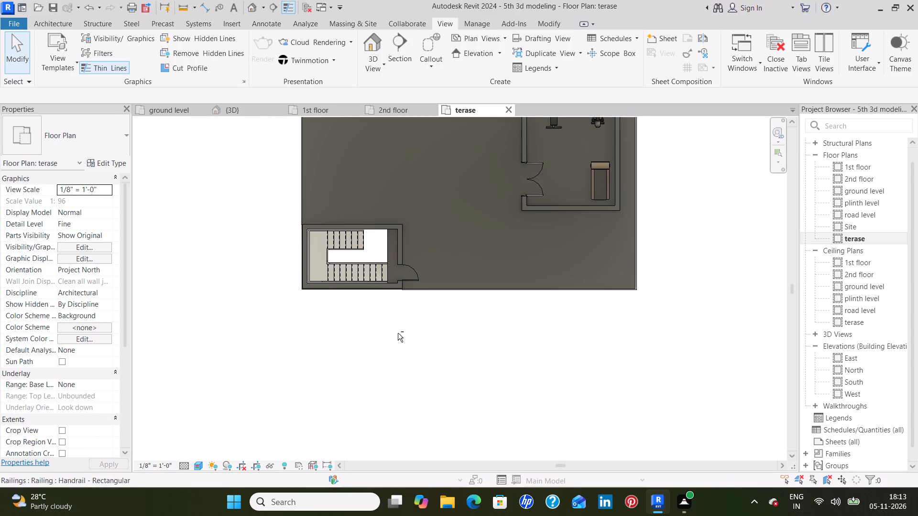
shift+middle_drag(398, 333, 410, 295)
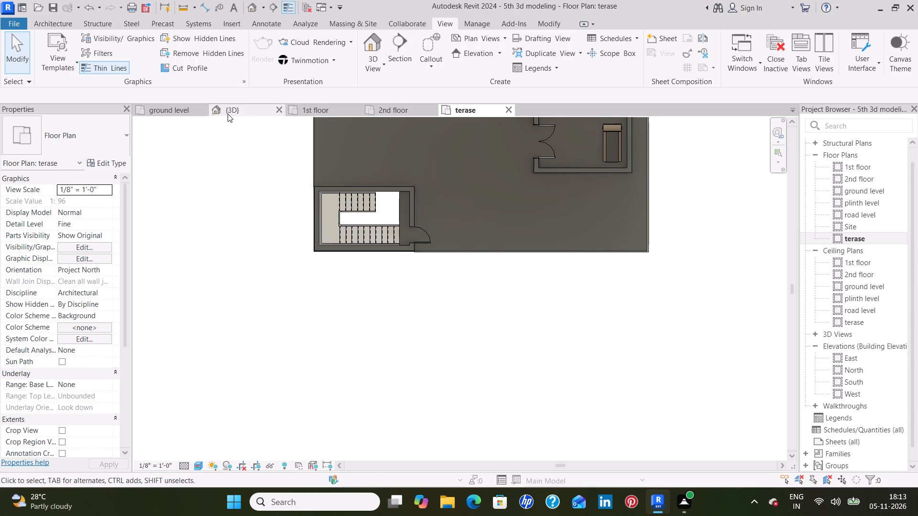
click(240, 108)
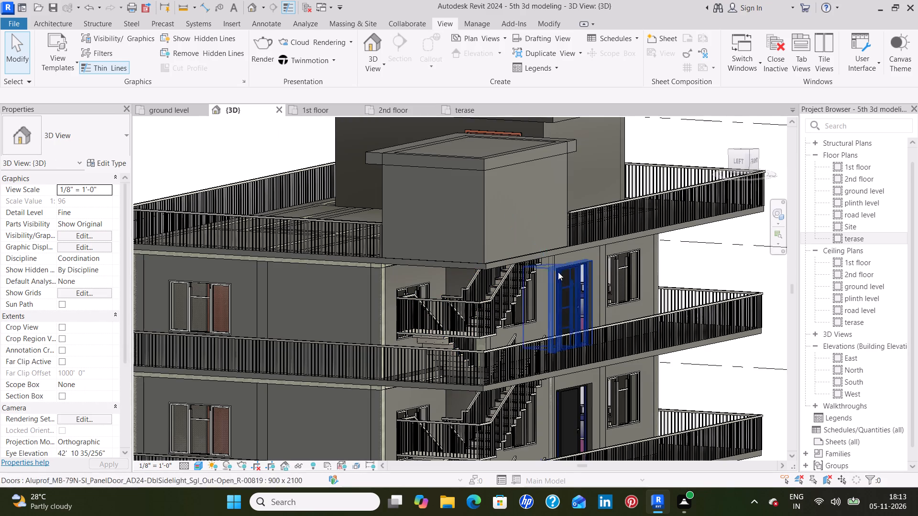
shift+middle_drag(539, 333, 528, 313)
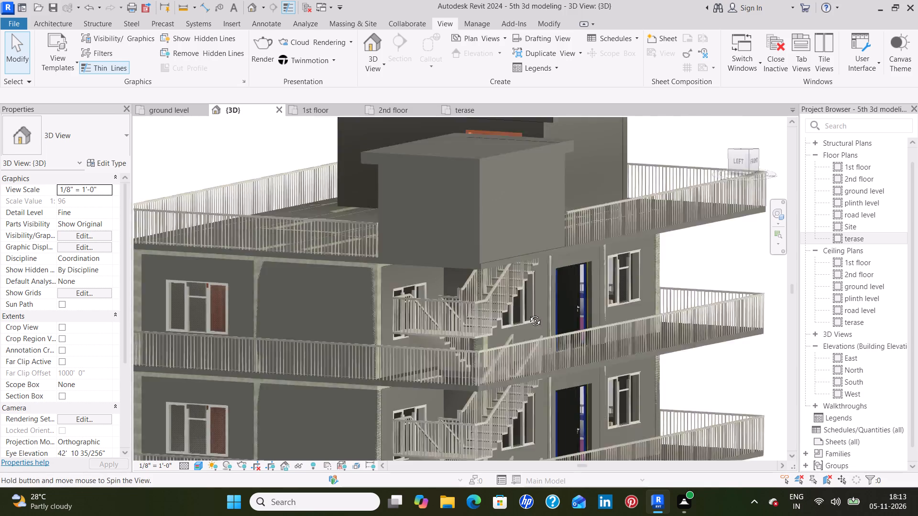
shift+middle_drag(528, 313, 512, 262)
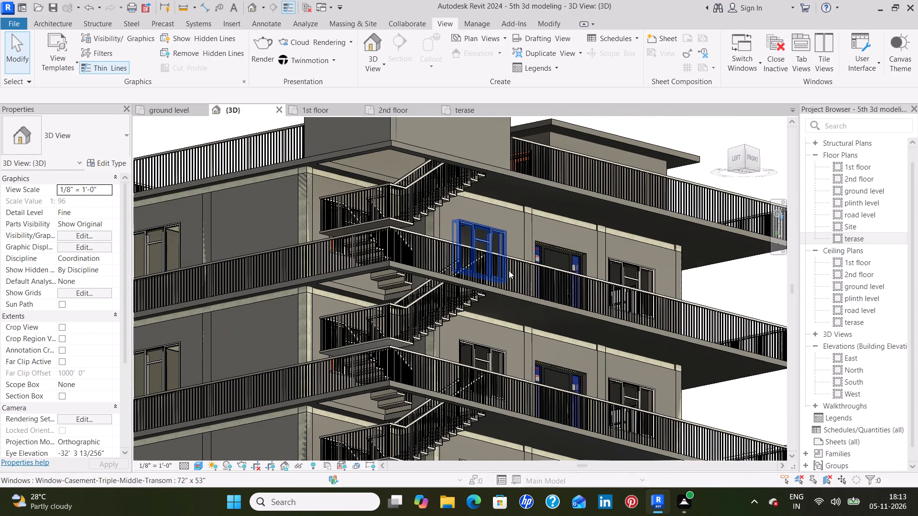
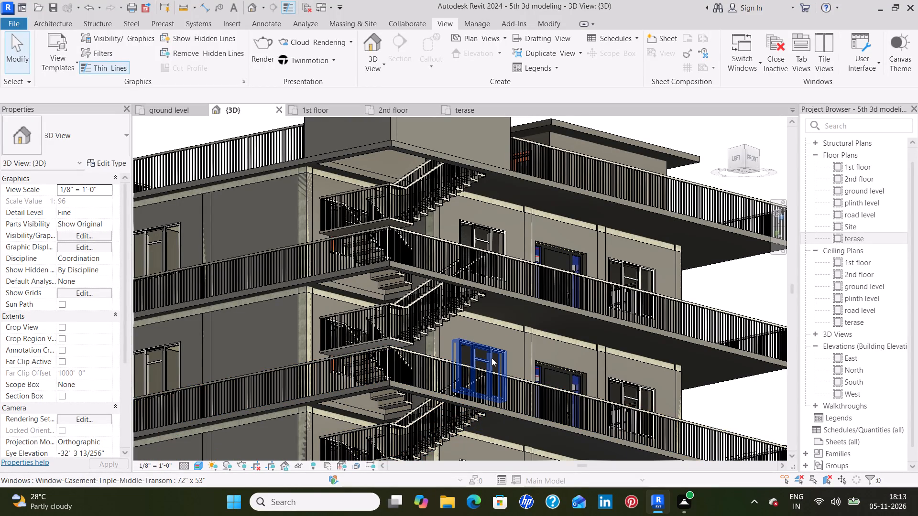
Examine the whole building in 3D from below, above and the front, including the terrace structures, balconies, staircases and foundations.
scroll(492, 358, down, 6)
middle_drag(498, 355, 526, 286)
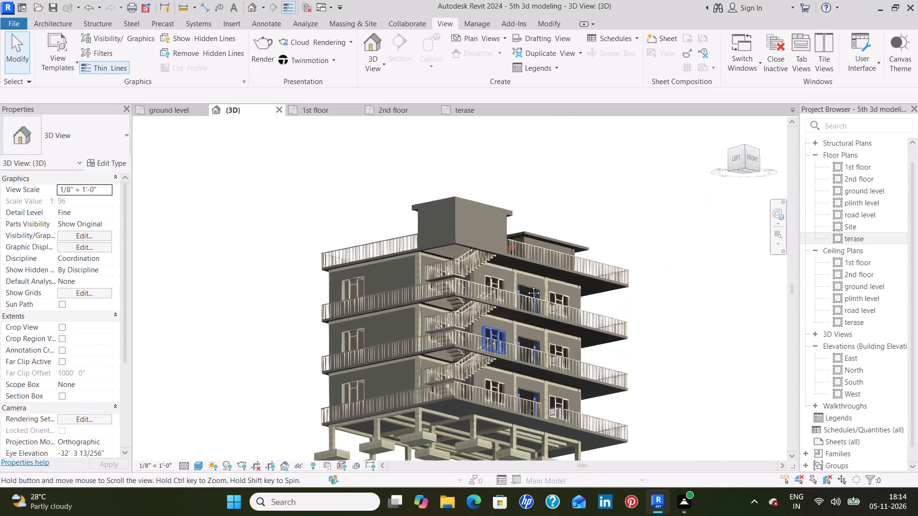
middle_drag(526, 286, 530, 278)
click(718, 286)
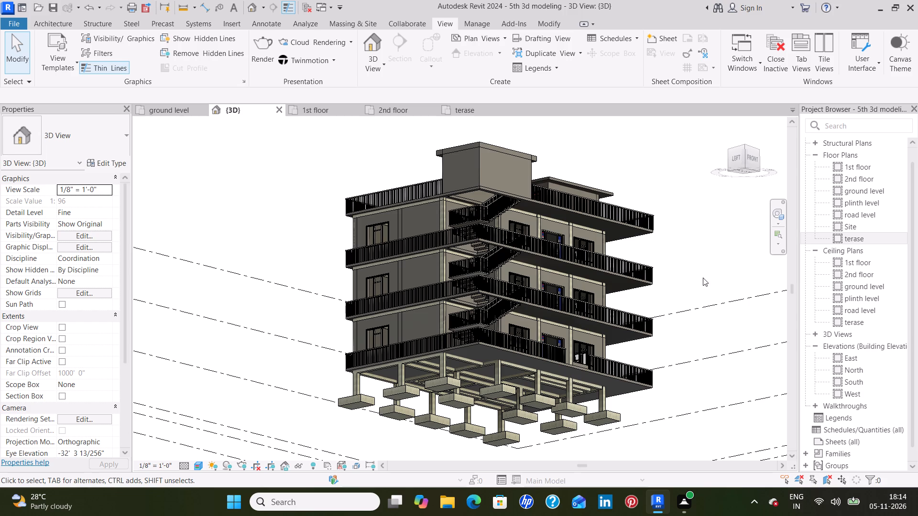
shift+middle_drag(694, 294, 667, 377)
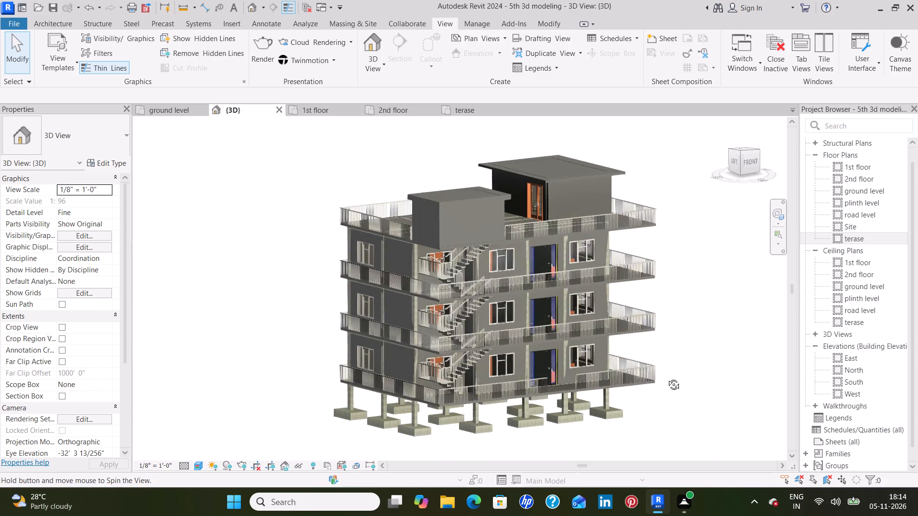
shift+middle_drag(667, 377, 666, 381)
shift+middle_click(666, 382)
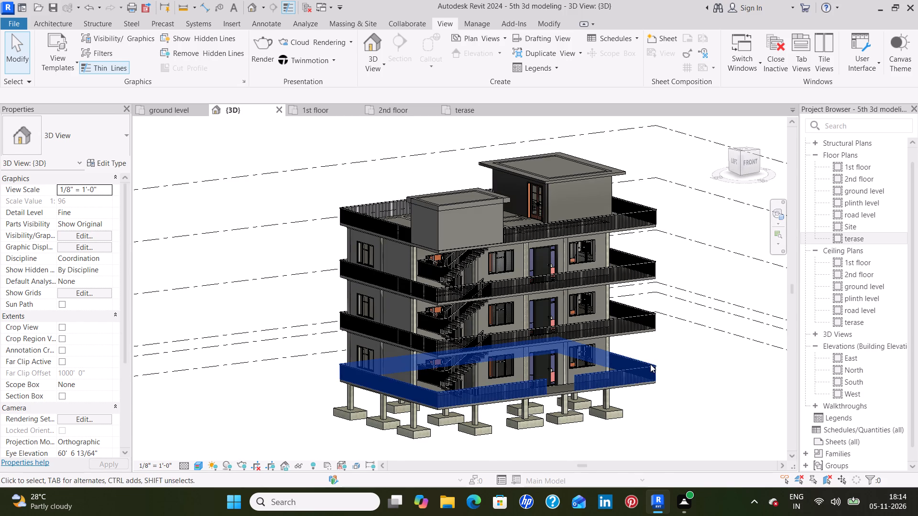
scroll(623, 364, up, 1)
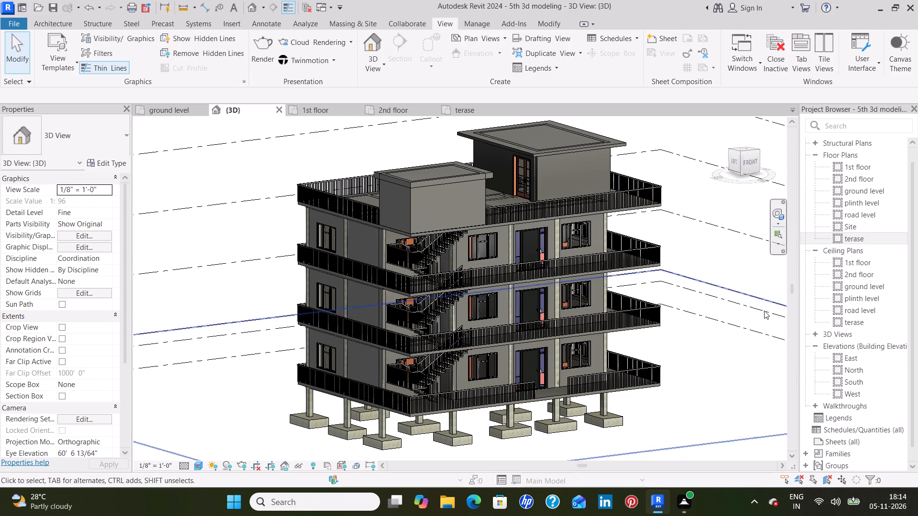
middle_drag(710, 352, 680, 358)
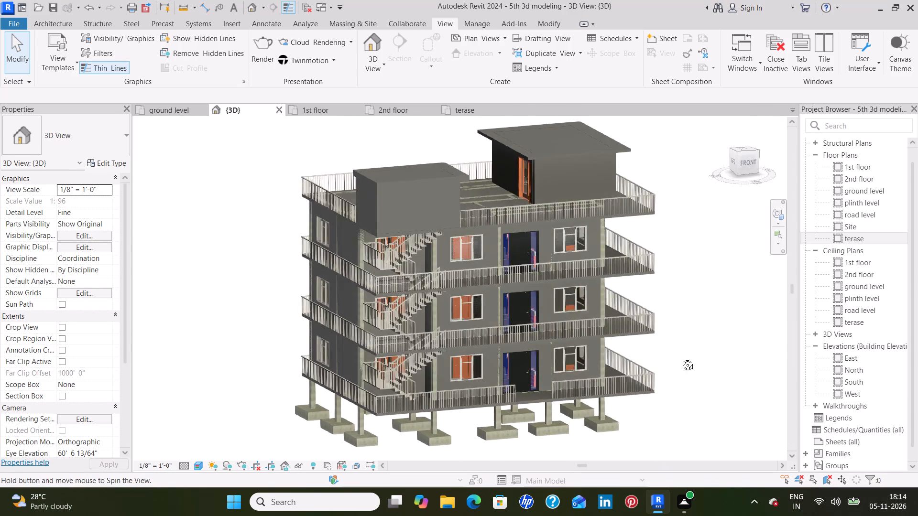
middle_drag(680, 358, 623, 367)
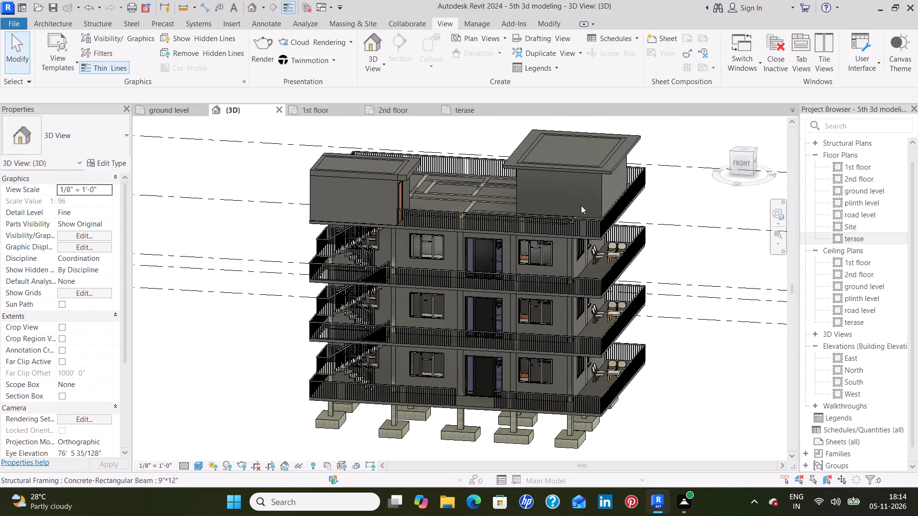
scroll(606, 244, up, 4)
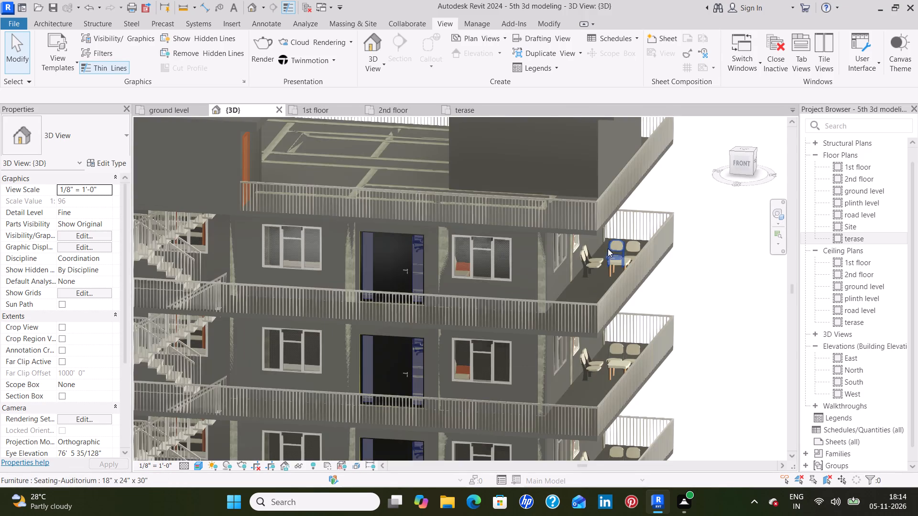
scroll(605, 249, down, 5)
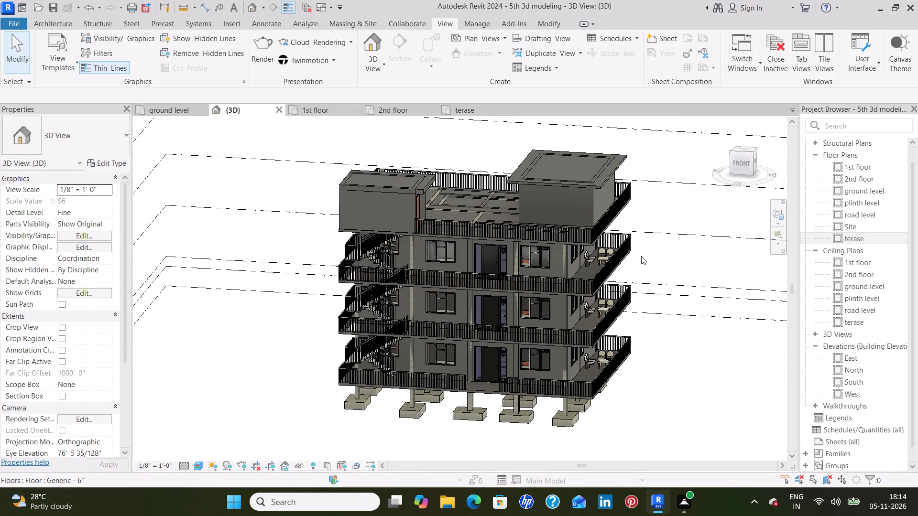
shift+middle_drag(640, 256, 655, 245)
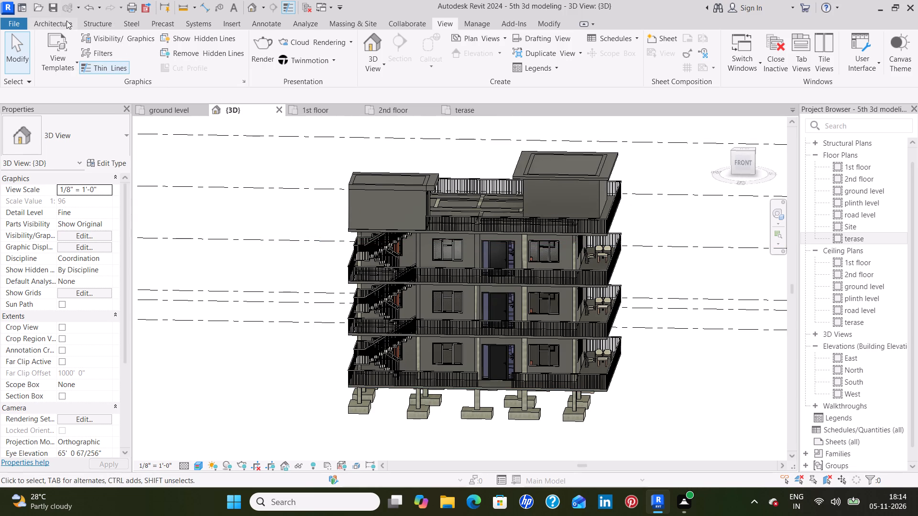
Start placing a component, open Load Family, and look through the US library's Structural Foundations families.
click(66, 21)
click(130, 42)
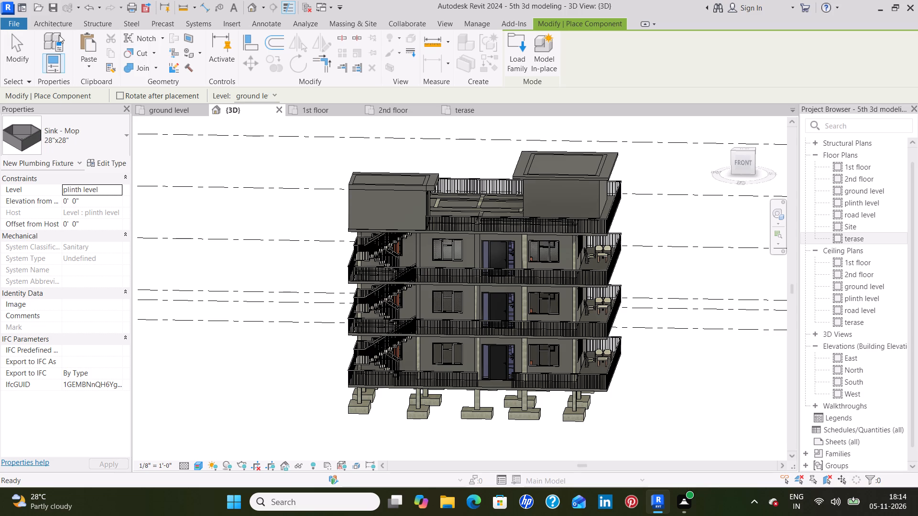
click(70, 25)
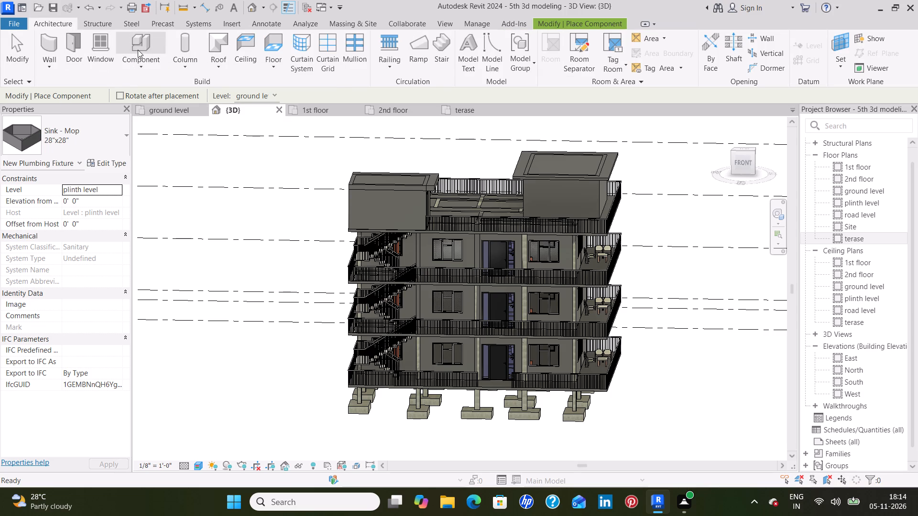
click(138, 50)
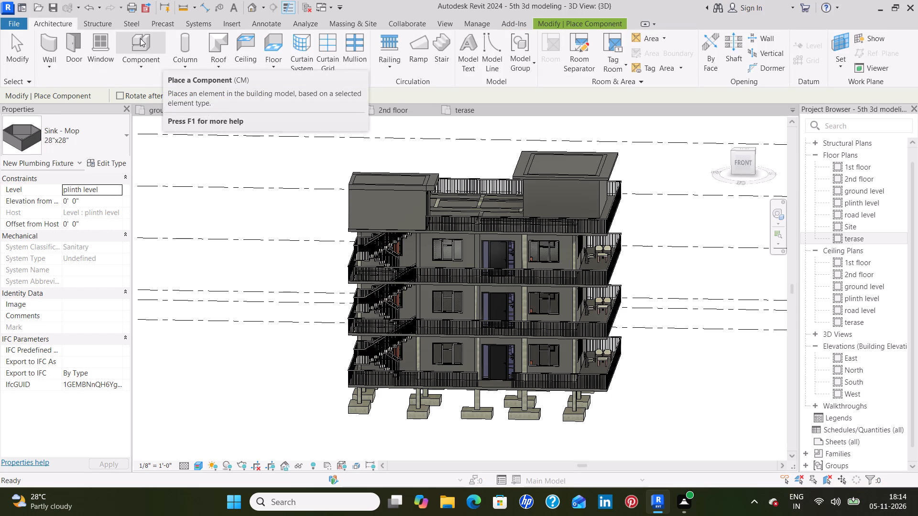
click(140, 38)
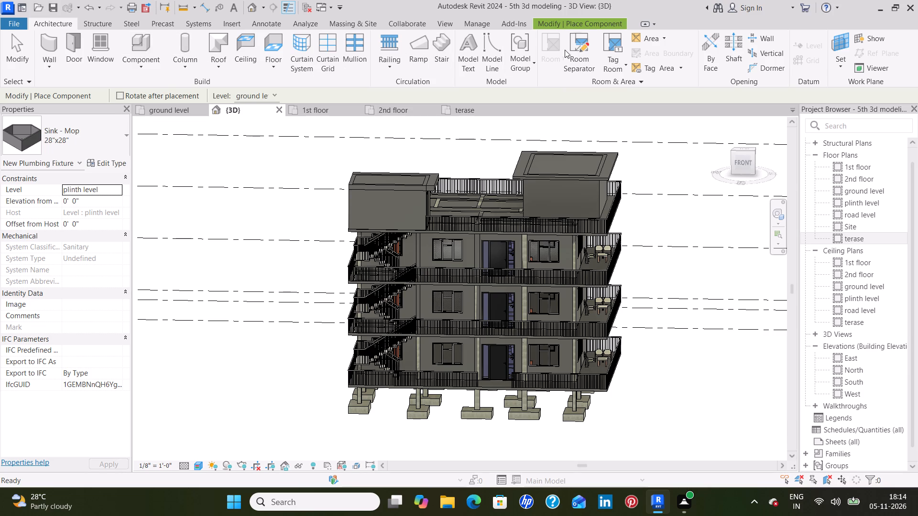
click(146, 48)
click(226, 22)
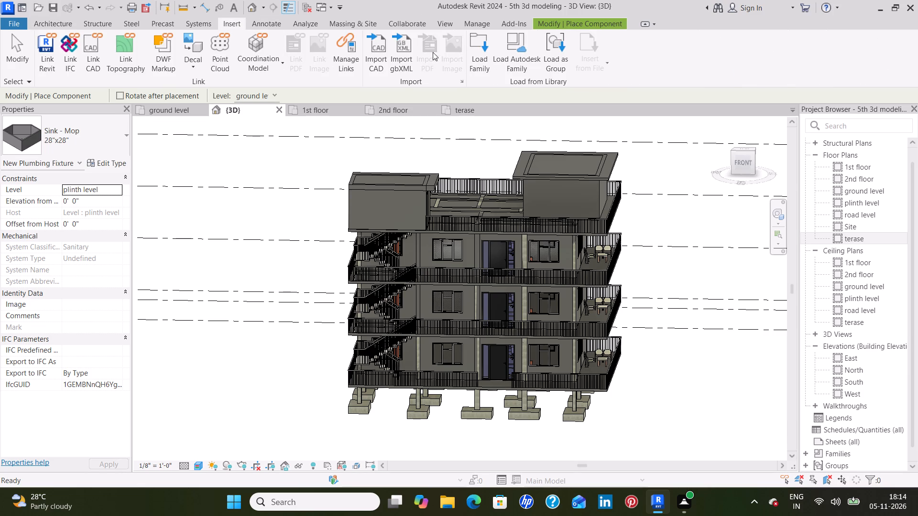
click(483, 49)
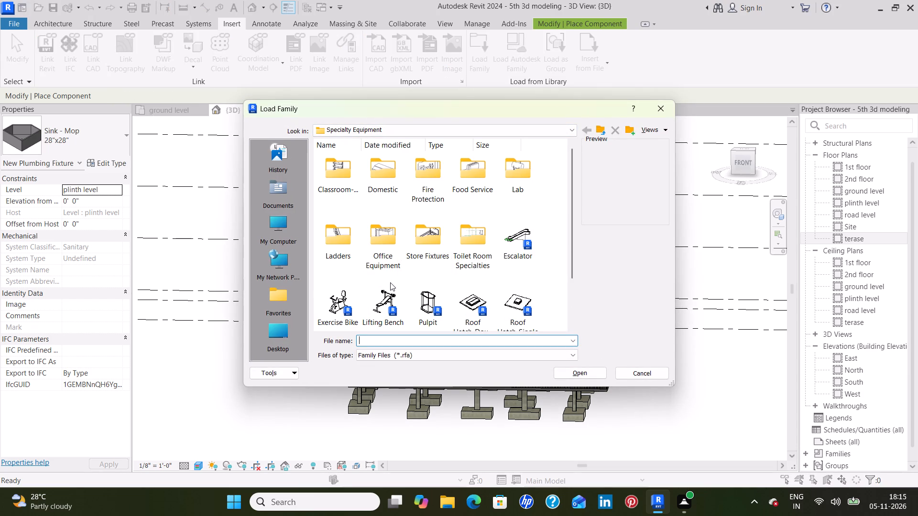
click(603, 132)
scroll(471, 255, down, 2)
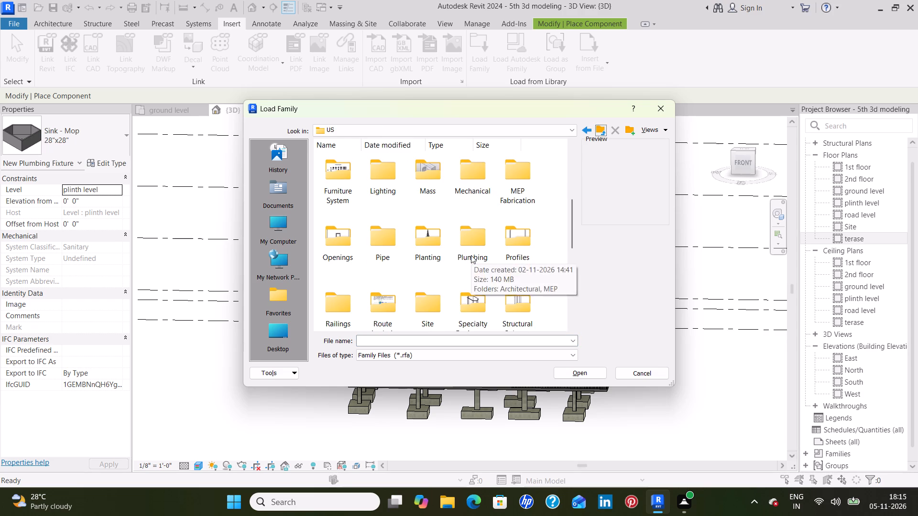
scroll(471, 255, down, 1)
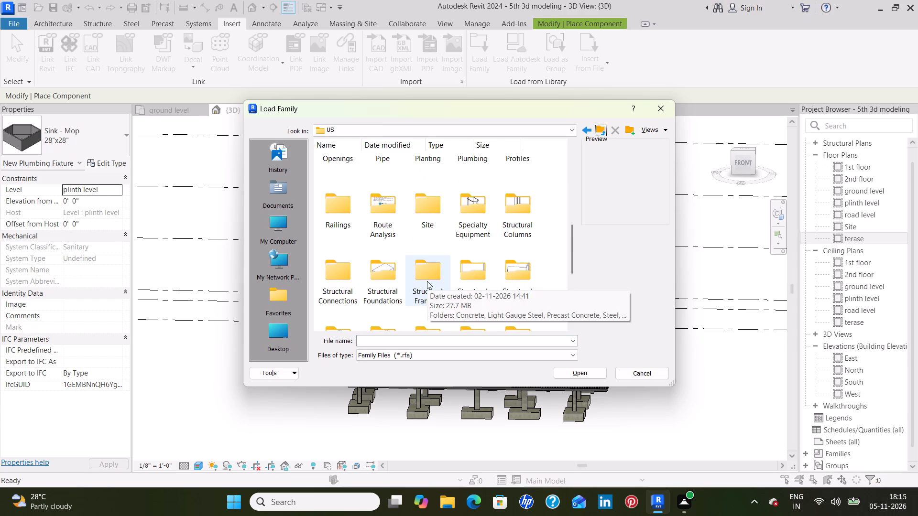
double_click(383, 283)
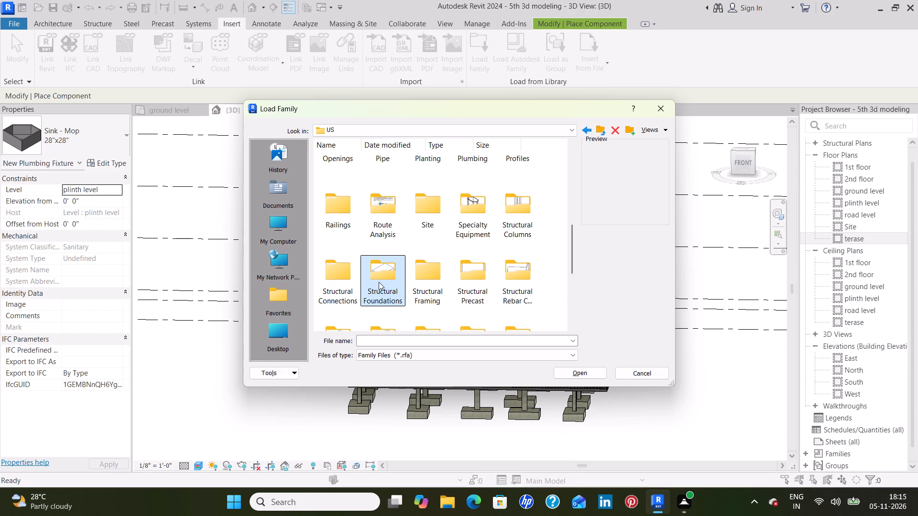
click(379, 282)
click(379, 282)
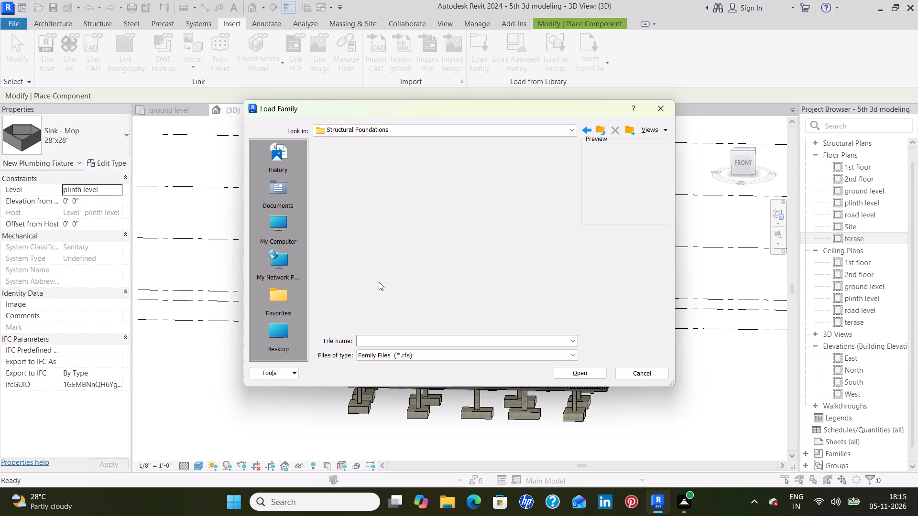
click(601, 128)
Look through the US library's Structural Framing families, covering the Steel and Light Gauge Steel folders.
scroll(416, 261, down, 2)
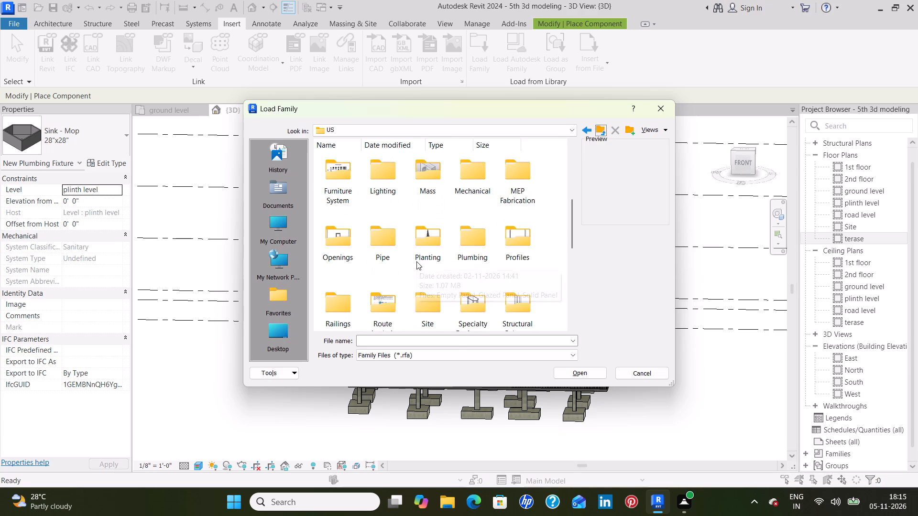
scroll(416, 261, down, 3)
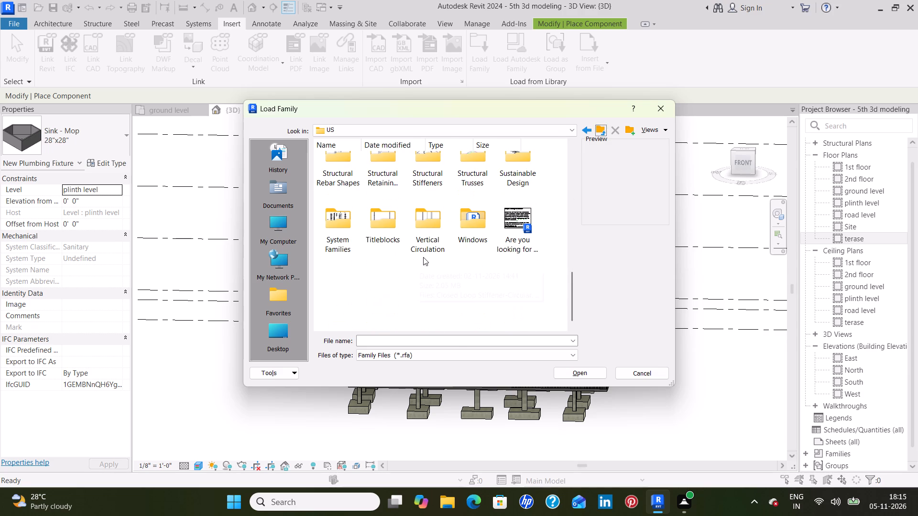
scroll(425, 249, up, 1)
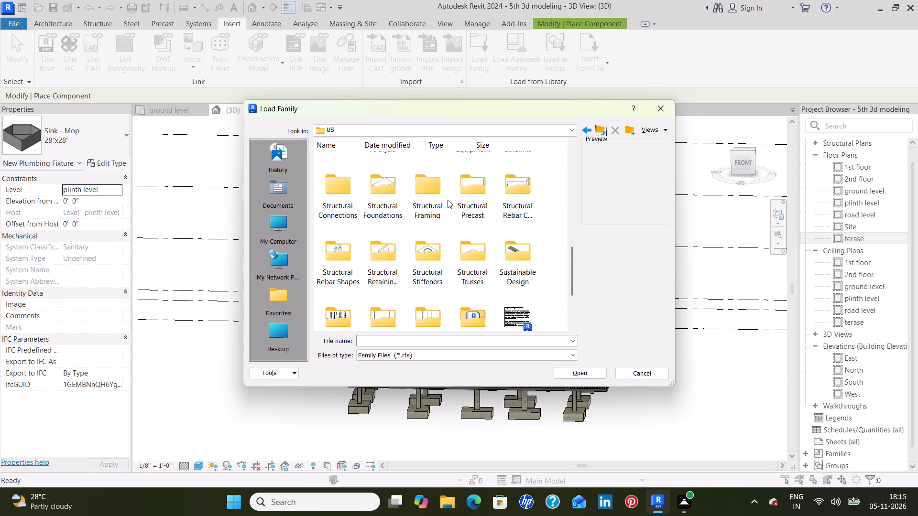
double_click(427, 183)
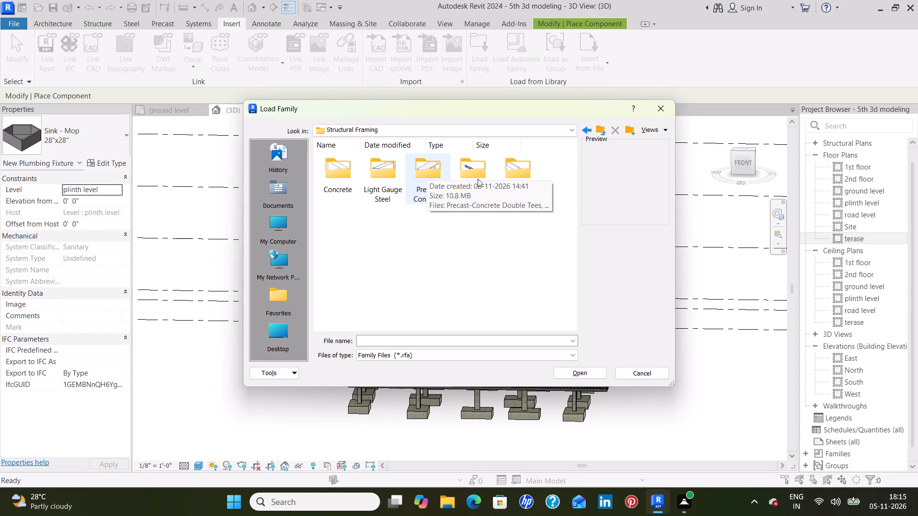
double_click(481, 180)
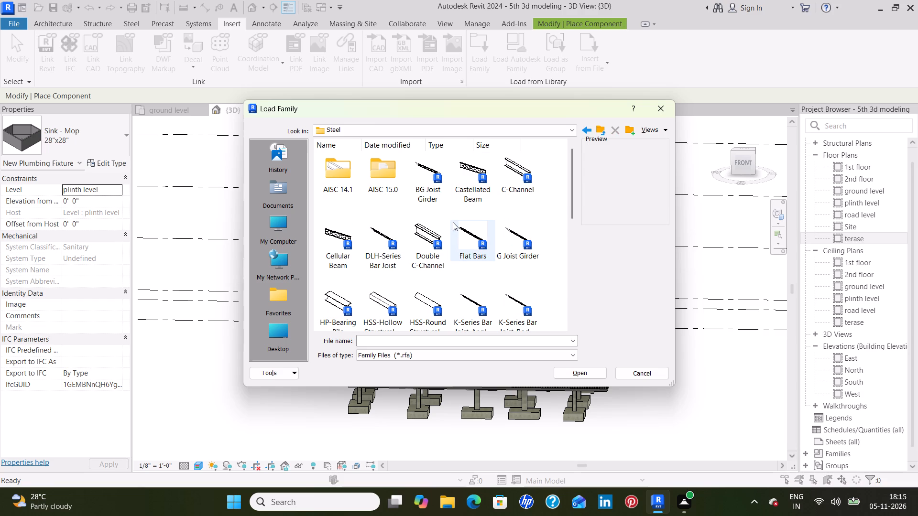
scroll(453, 227, down, 1)
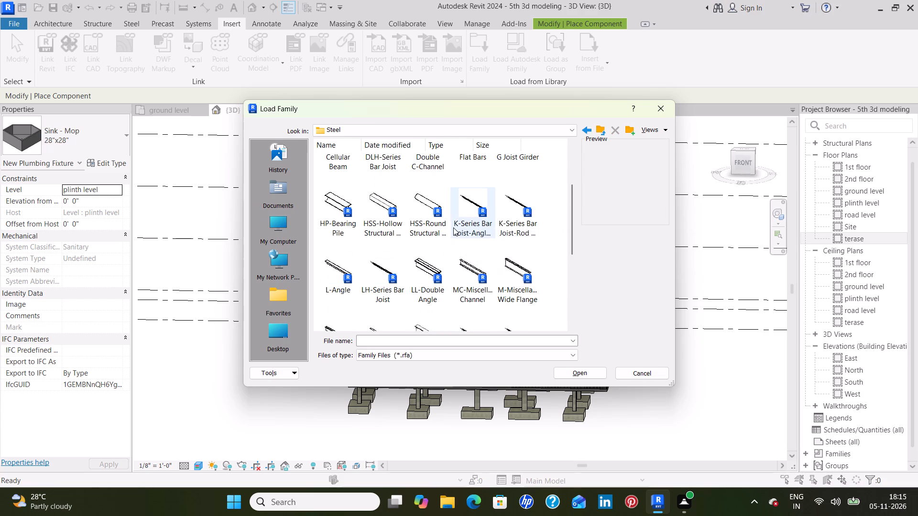
scroll(453, 227, down, 1)
scroll(455, 224, up, 1)
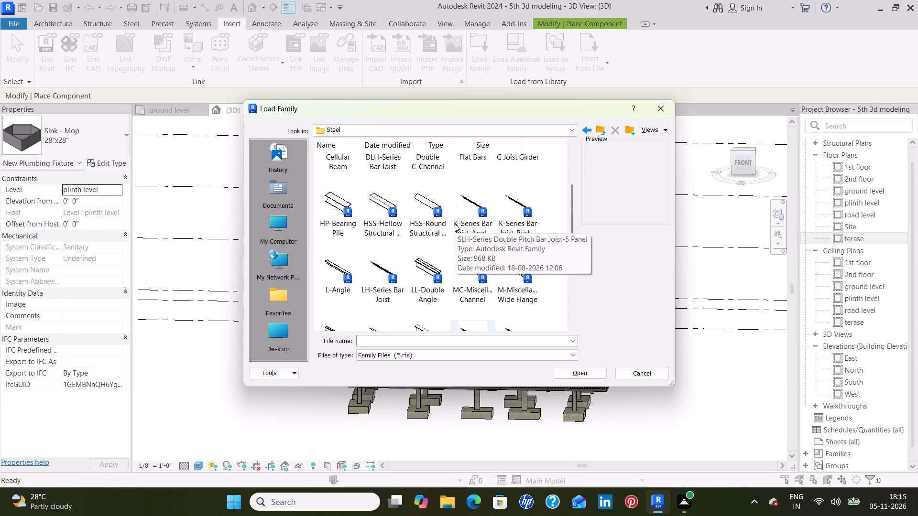
scroll(455, 224, down, 2)
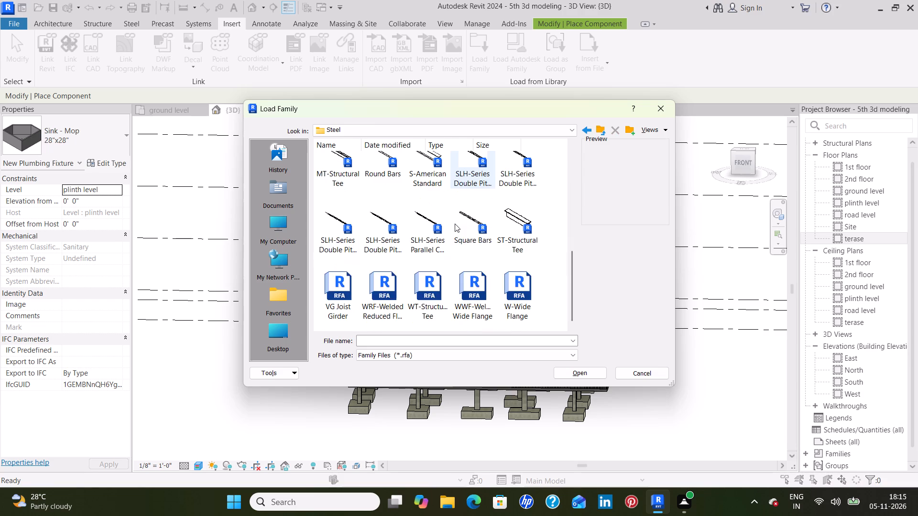
scroll(455, 224, down, 3)
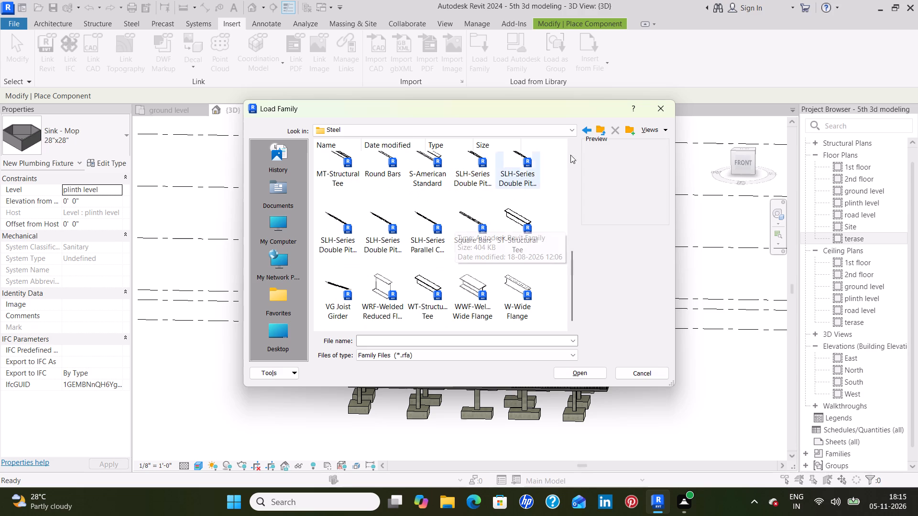
click(603, 127)
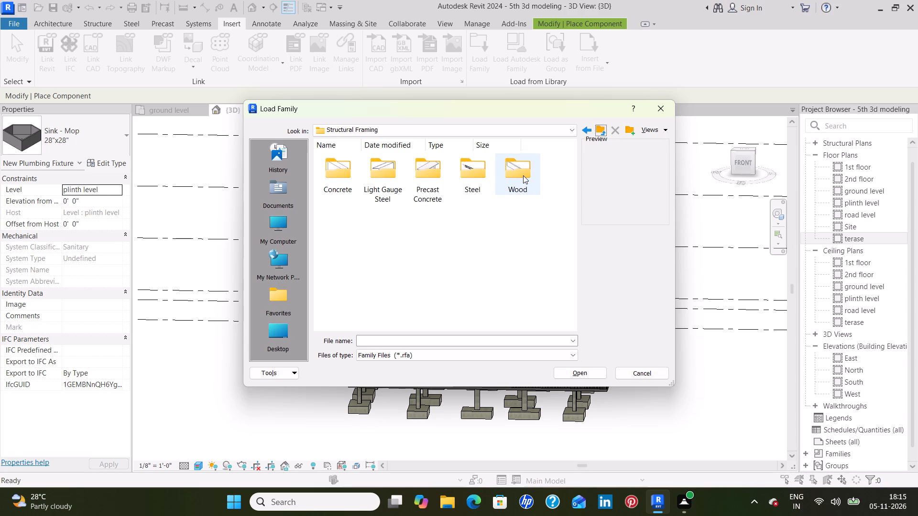
double_click(384, 177)
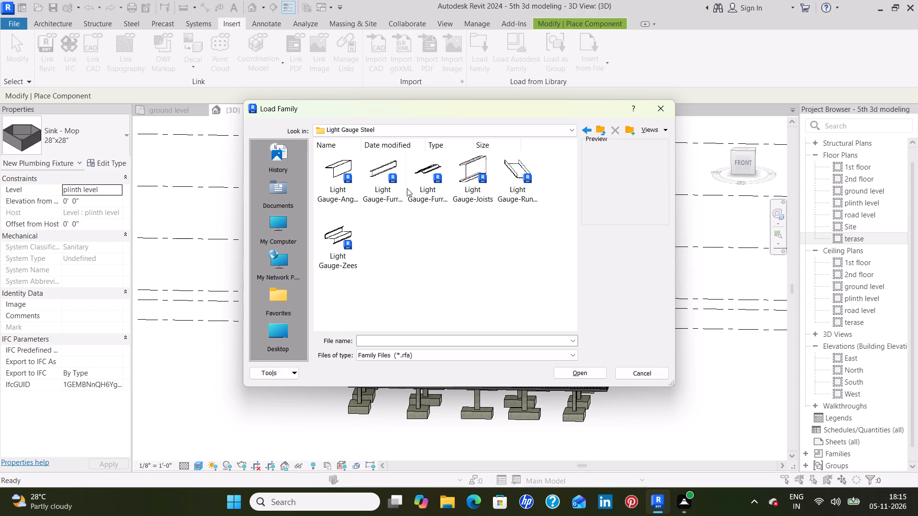
click(602, 131)
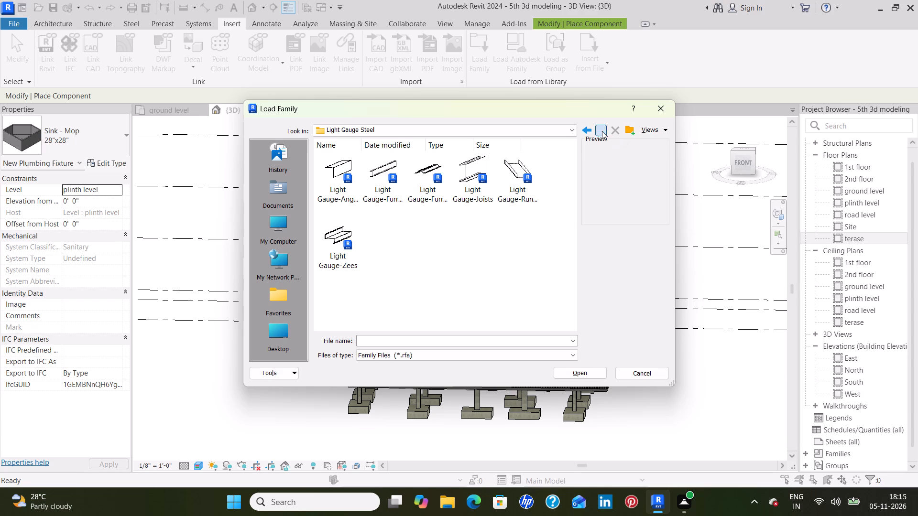
Look through the US library's Sustainable Design families and close Load Family without loading anything.
click(598, 136)
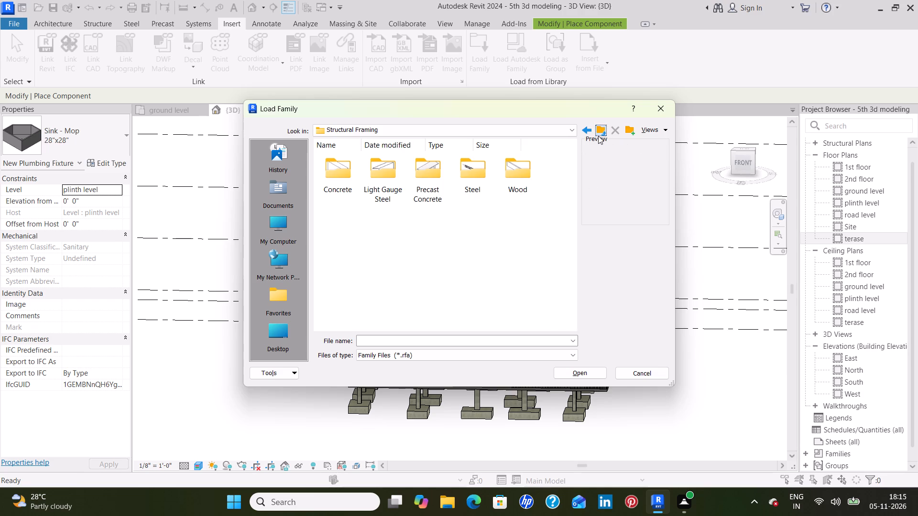
scroll(483, 227, down, 1)
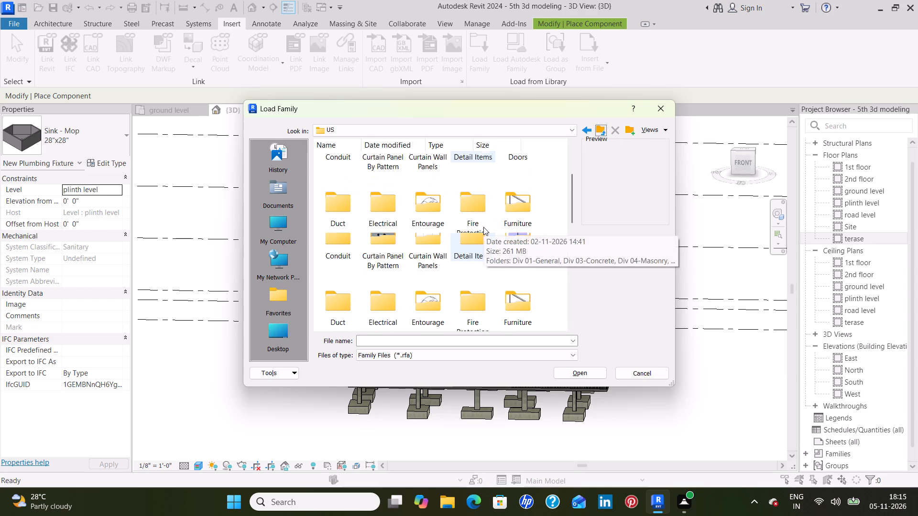
scroll(483, 227, down, 2)
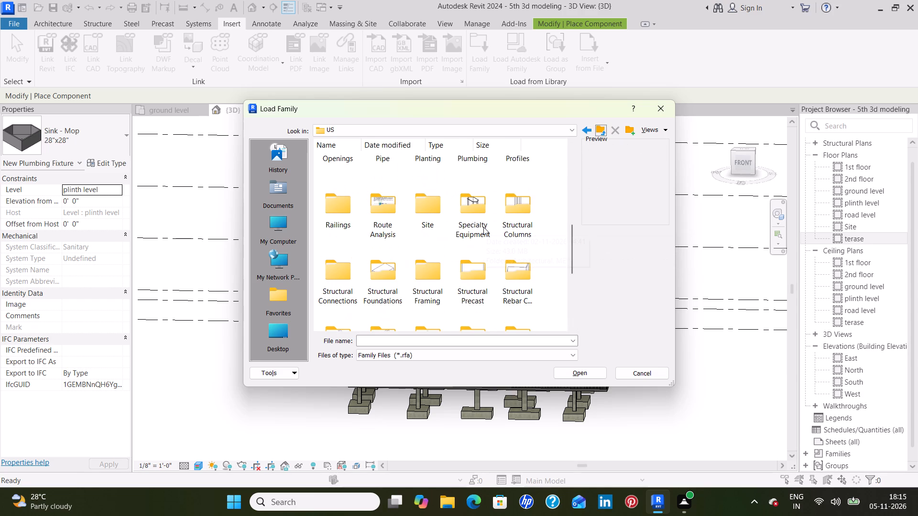
scroll(483, 227, down, 1)
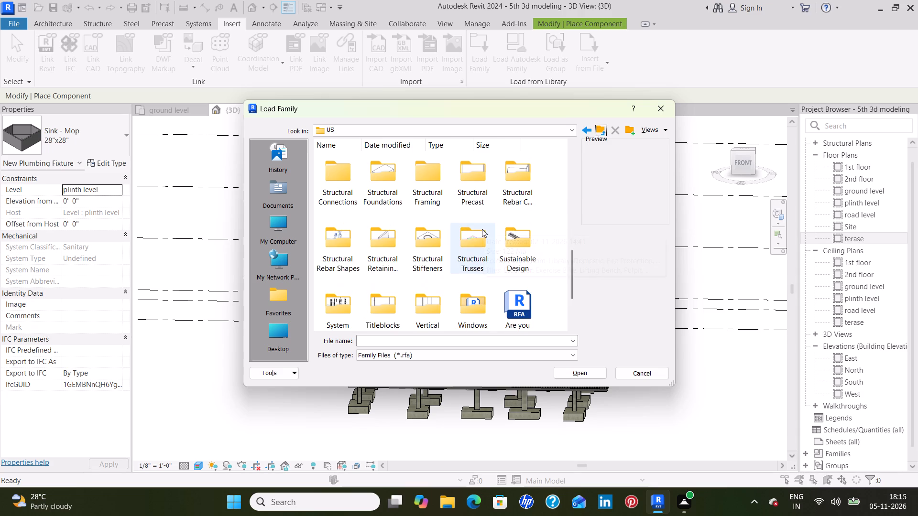
double_click(514, 243)
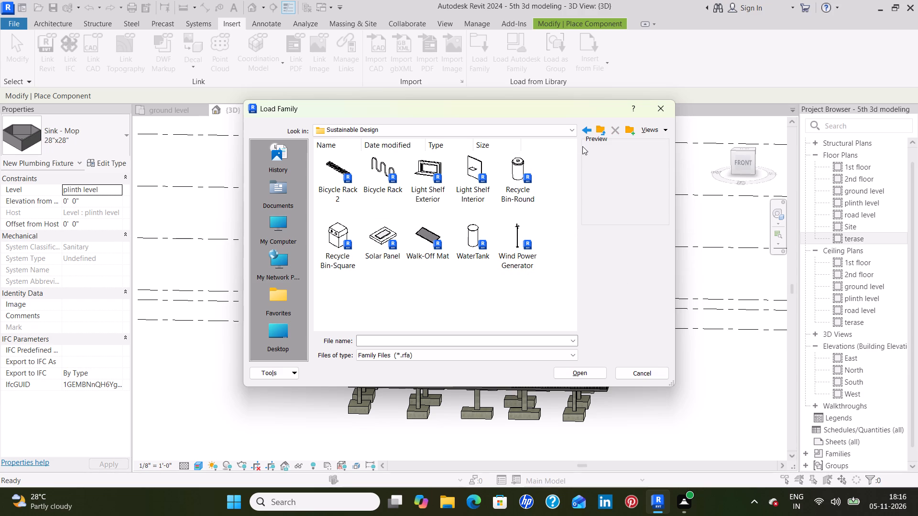
click(605, 129)
click(666, 110)
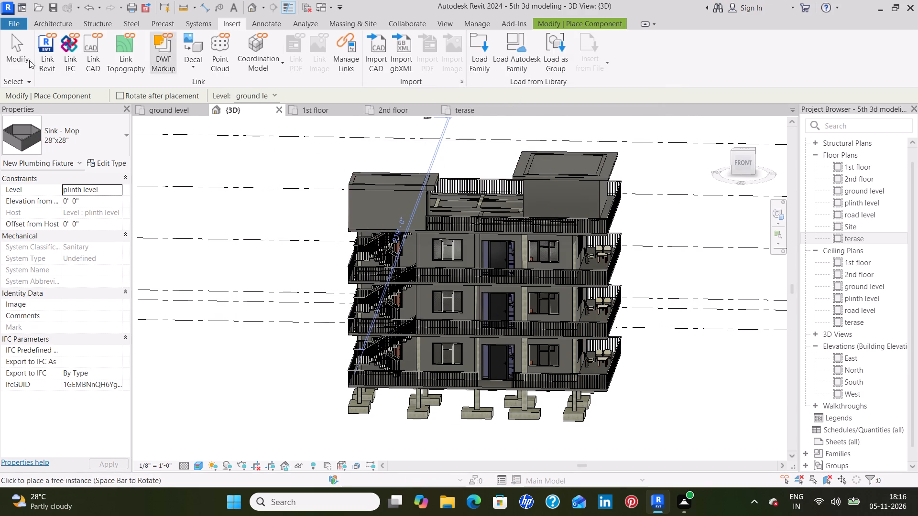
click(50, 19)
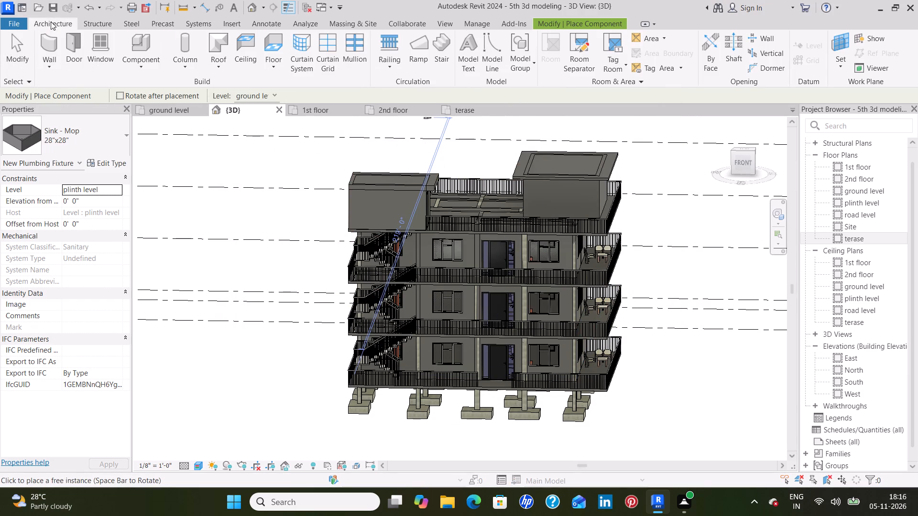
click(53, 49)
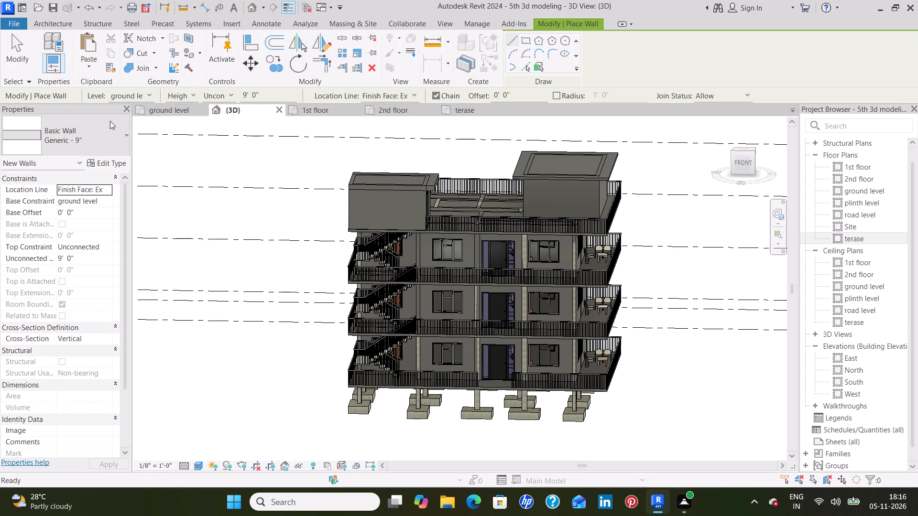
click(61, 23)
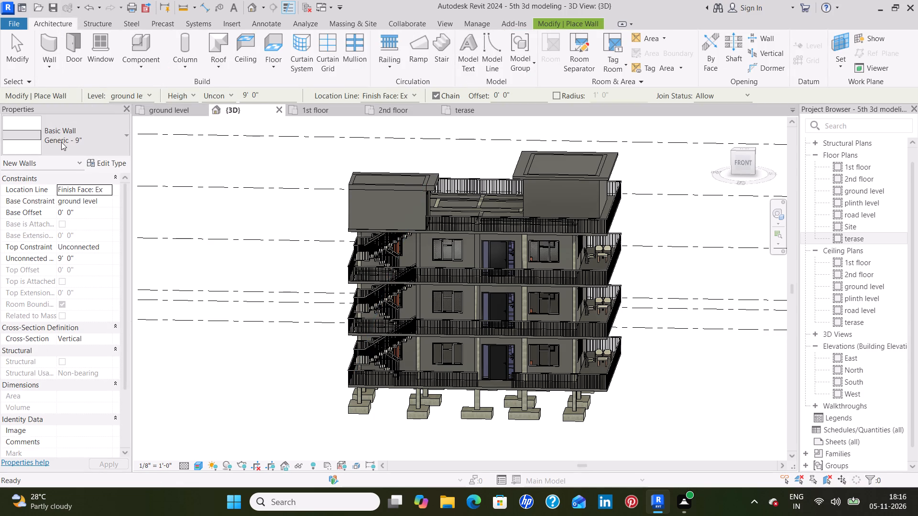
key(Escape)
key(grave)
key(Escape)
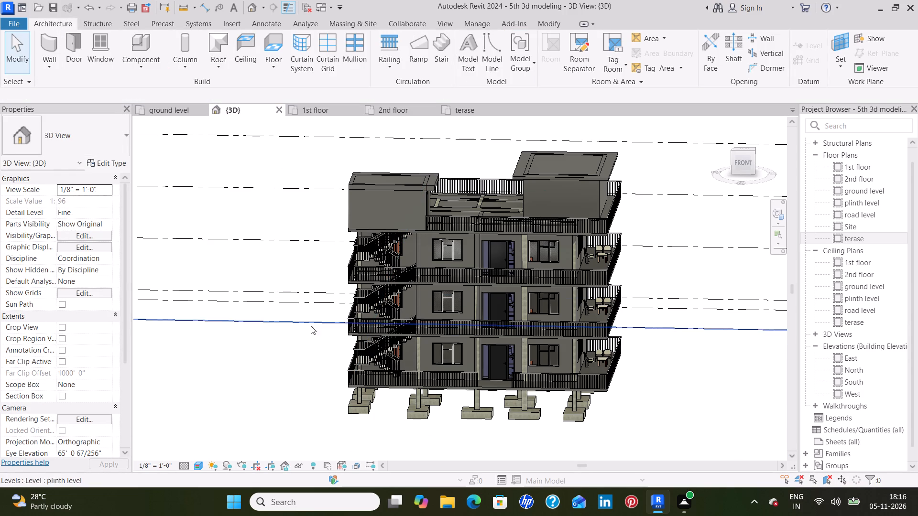
Examine the building's front in 3D, from the foundations up to the terrace structures, and the level lines around it.
scroll(662, 298, up, 2)
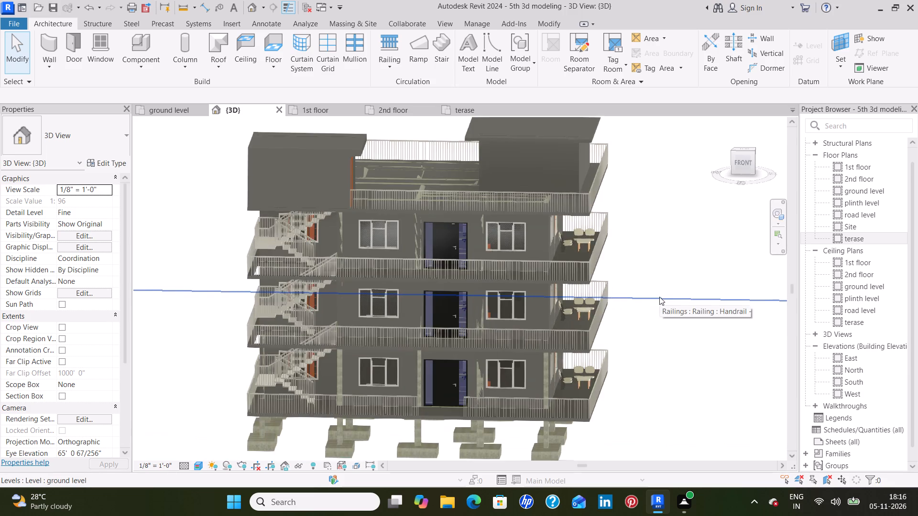
scroll(658, 294, down, 1)
middle_drag(640, 269, 646, 214)
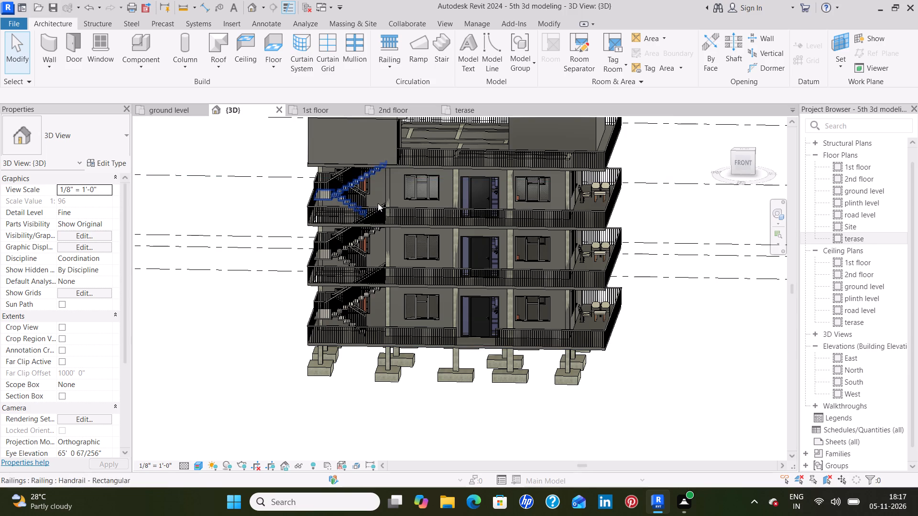
scroll(407, 251, down, 1)
middle_drag(416, 257, 417, 340)
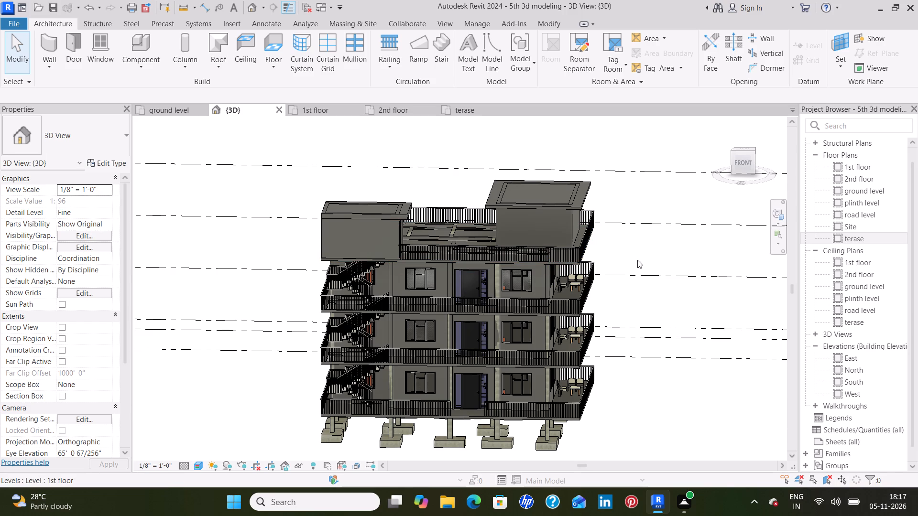
middle_drag(626, 307, 619, 304)
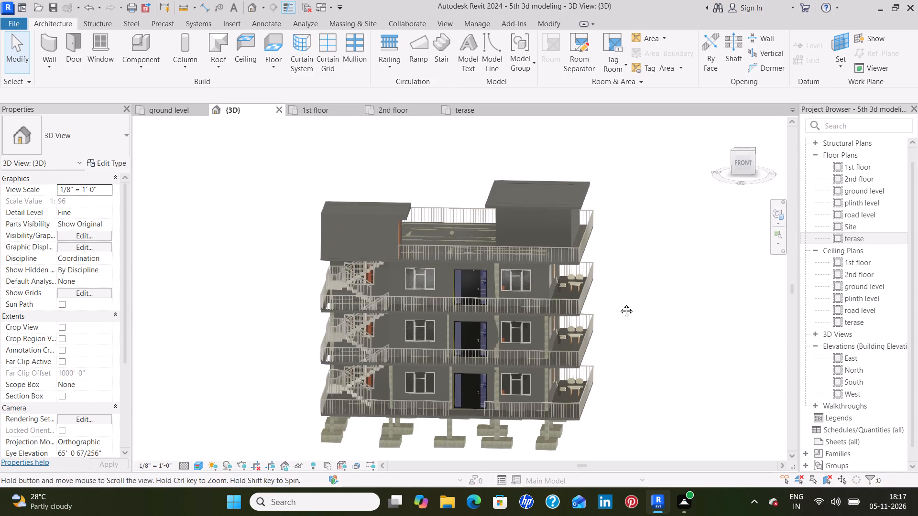
middle_drag(619, 304, 567, 305)
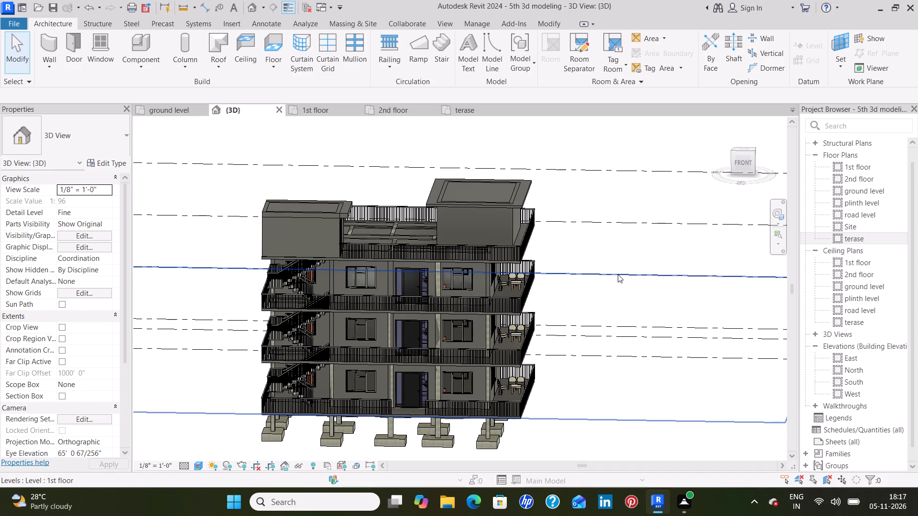
scroll(614, 258, down, 5)
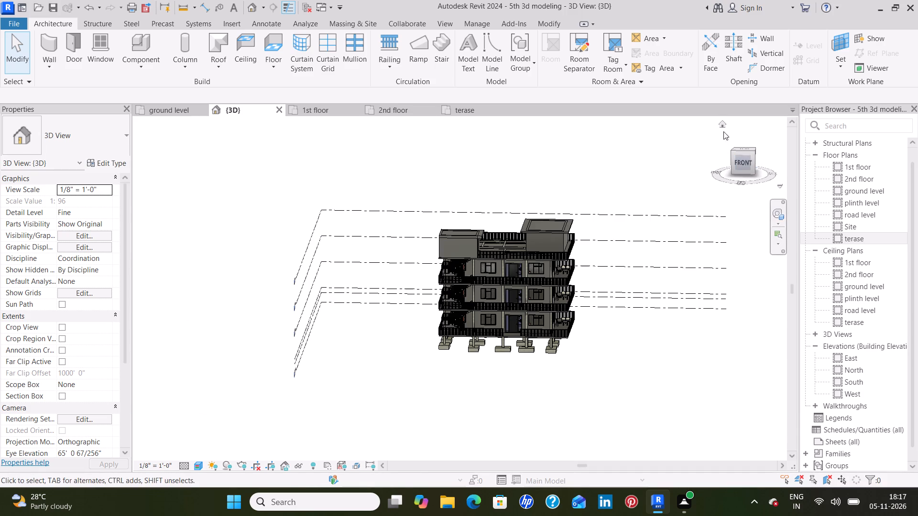
Return the 3D view to its home orientation and examine the building's terrace, balconies, railings and outdoor furniture.
click(722, 127)
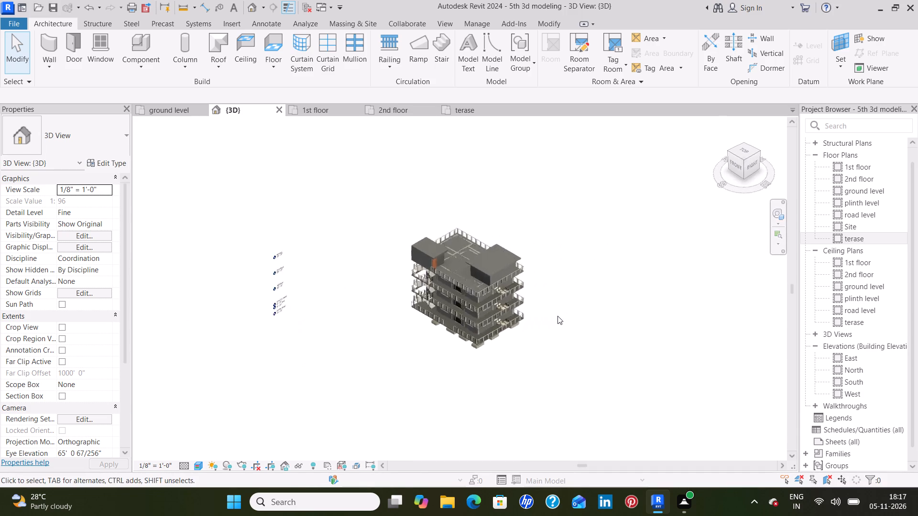
scroll(483, 316, up, 6)
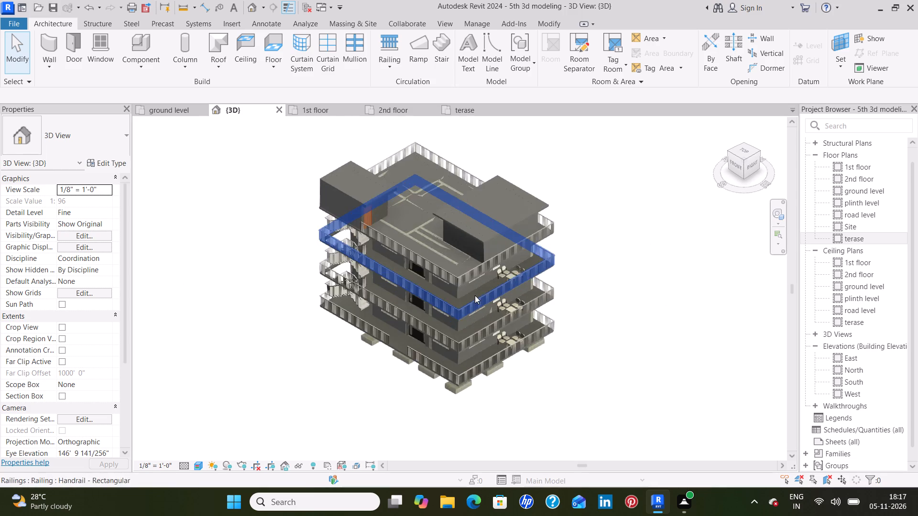
scroll(475, 295, up, 5)
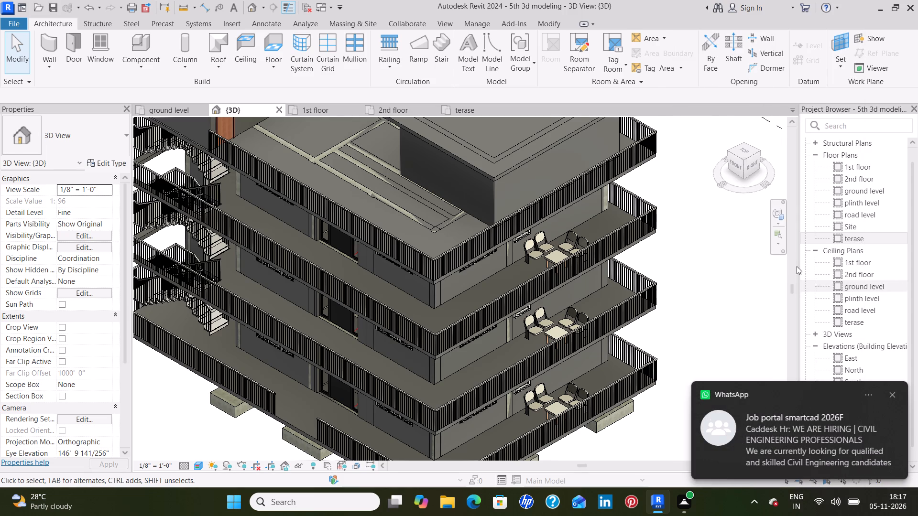
click(894, 390)
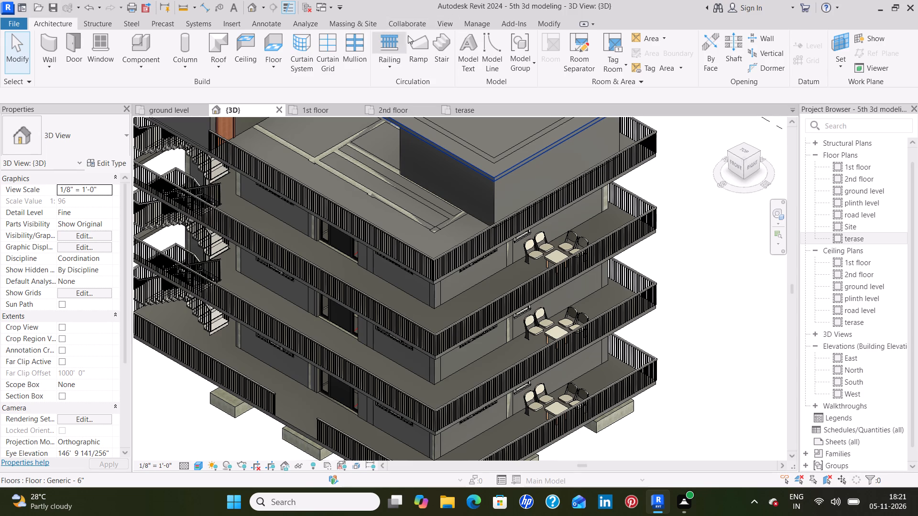
scroll(454, 15, down, 3)
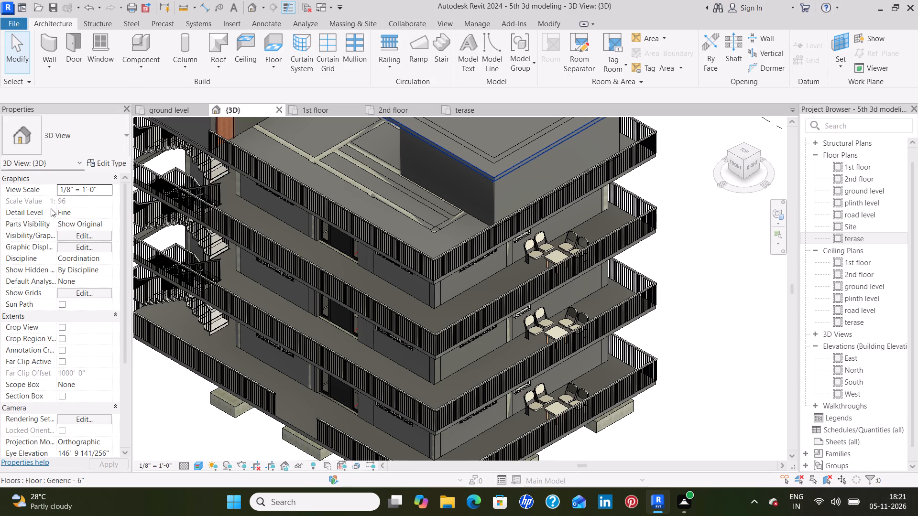
scroll(308, 244, down, 5)
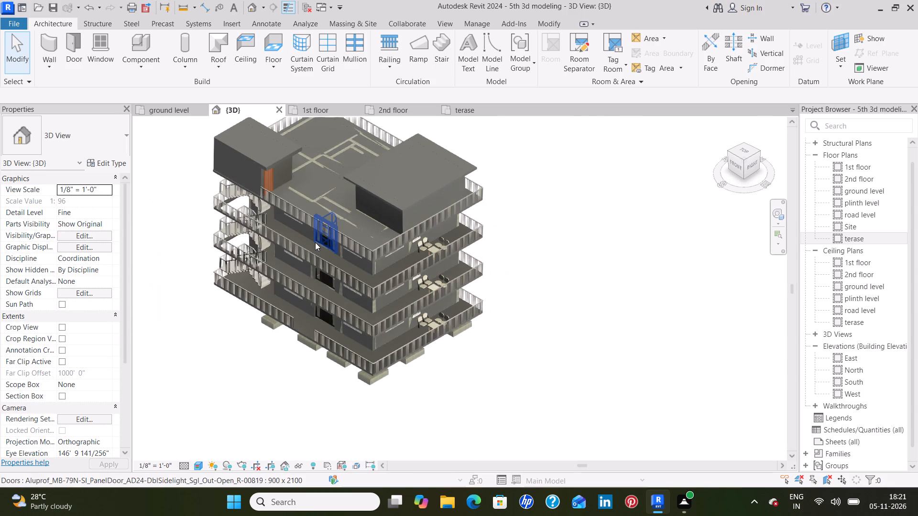
scroll(343, 213, up, 2)
scroll(343, 213, down, 2)
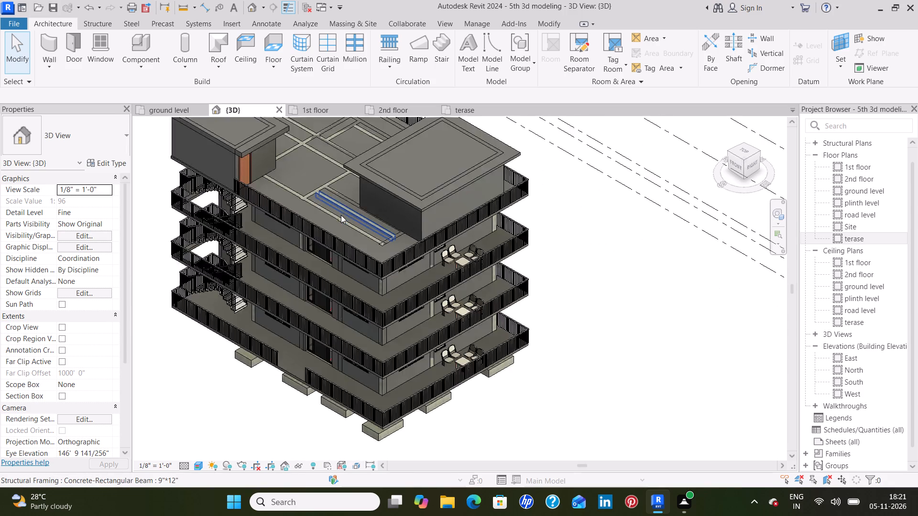
Examine the building's storeys in 3D, checking the balconies, railings, outdoor furniture and footings.
scroll(339, 216, up, 1)
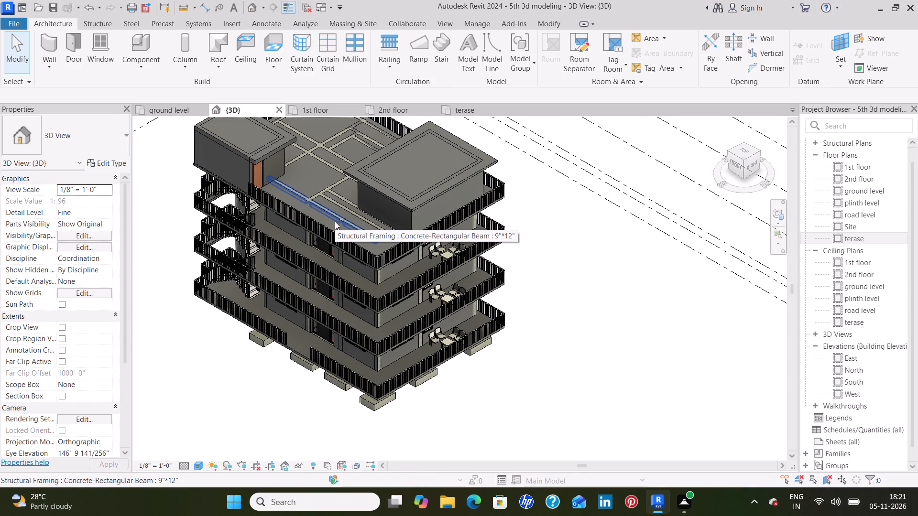
scroll(335, 221, down, 1)
scroll(335, 221, up, 1)
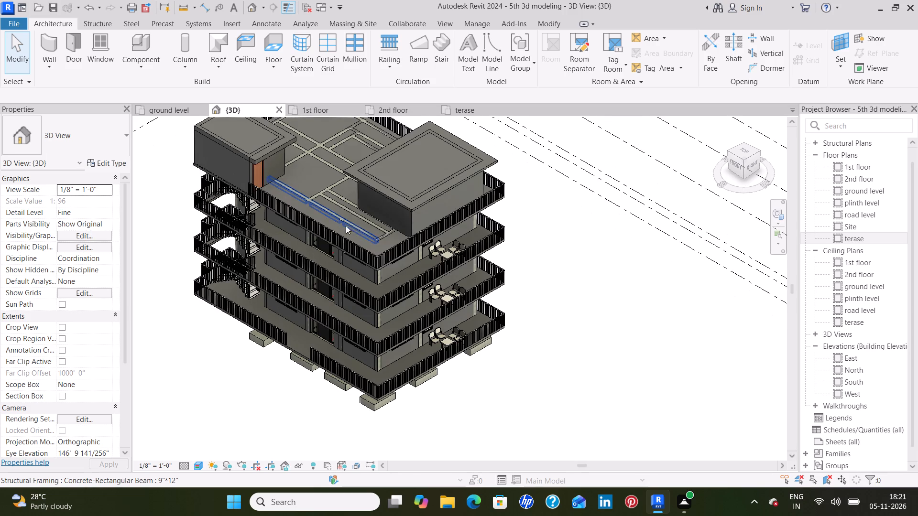
middle_drag(492, 244, 618, 235)
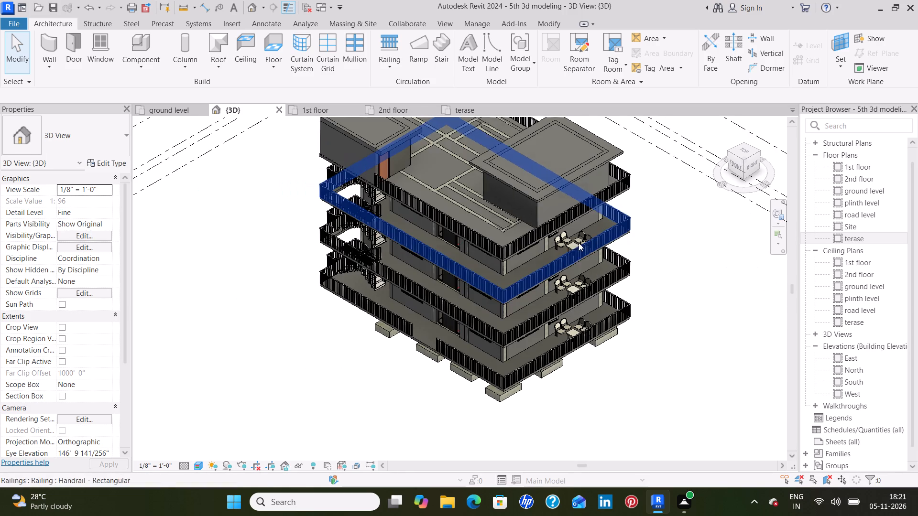
scroll(536, 244, up, 1)
scroll(536, 244, down, 1)
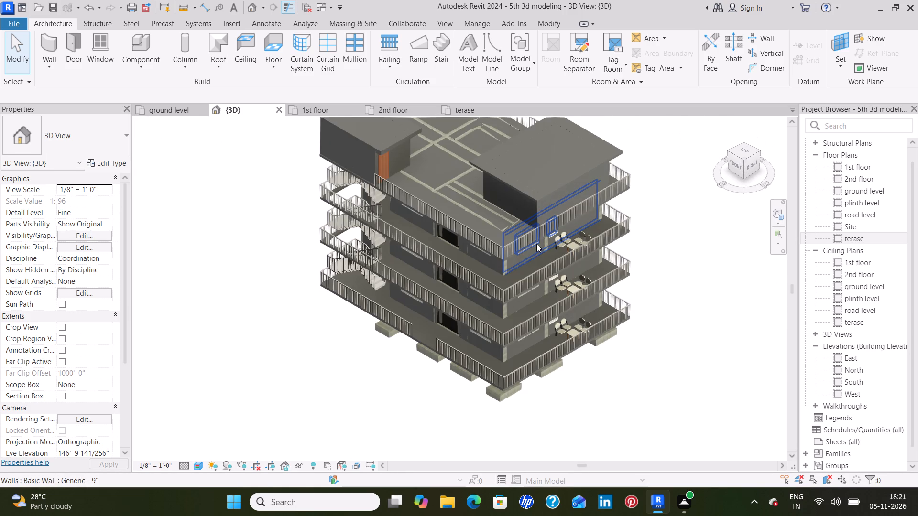
scroll(536, 244, up, 1)
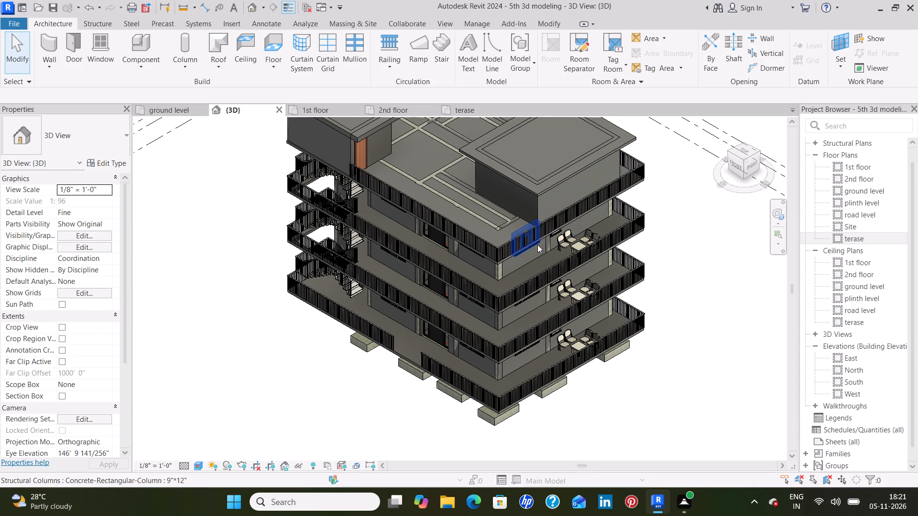
scroll(535, 246, up, 1)
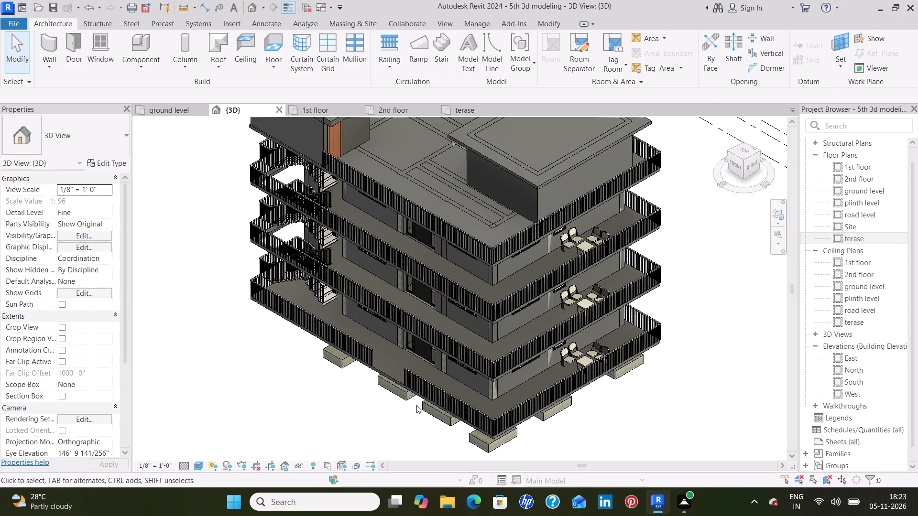
scroll(418, 394, up, 4)
scroll(418, 394, down, 6)
scroll(451, 332, up, 4)
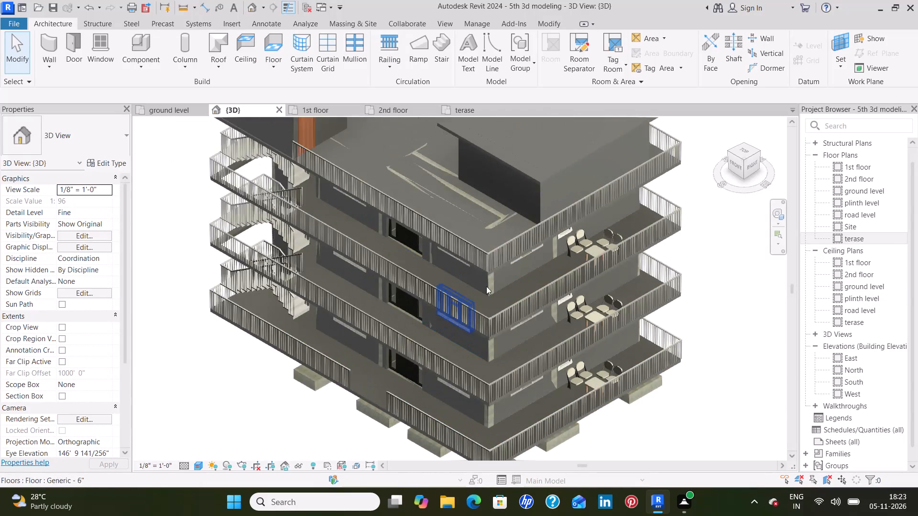
scroll(514, 49, down, 3)
scroll(509, 112, down, 4)
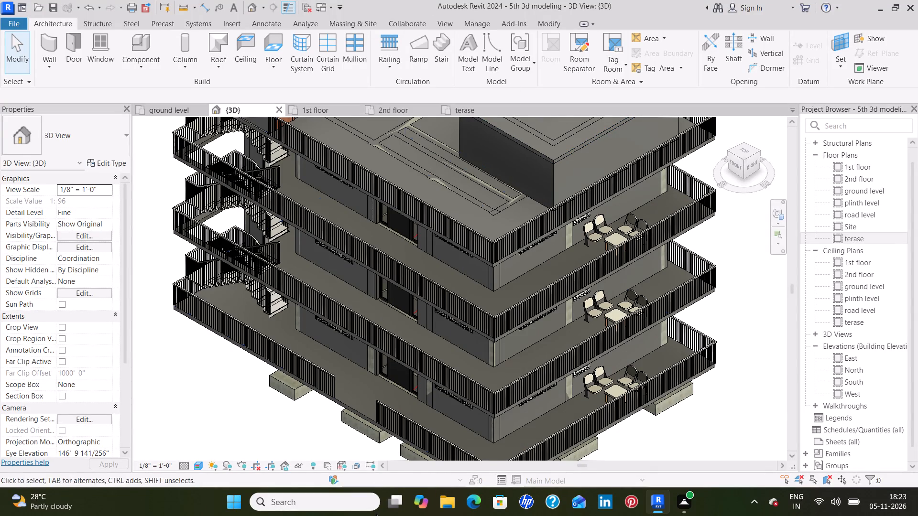
scroll(376, 515, down, 3)
scroll(400, 468, down, 5)
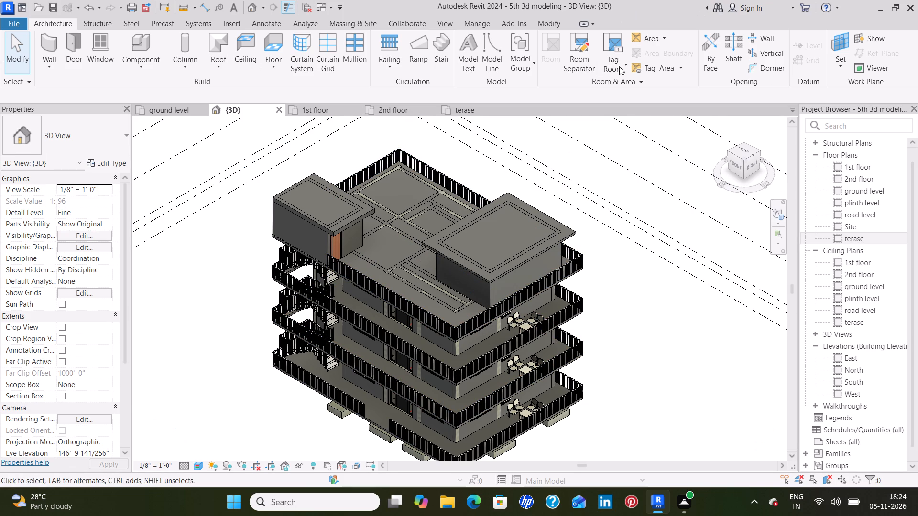
Examine the terrace from above and from the front, covering its beams, railing and two rooftop rooms.
scroll(371, 347, up, 3)
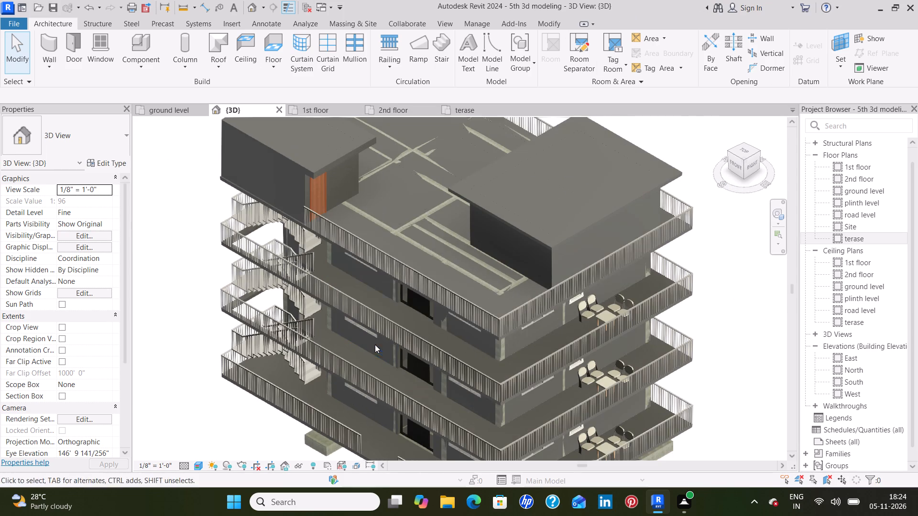
middle_drag(424, 254, 351, 313)
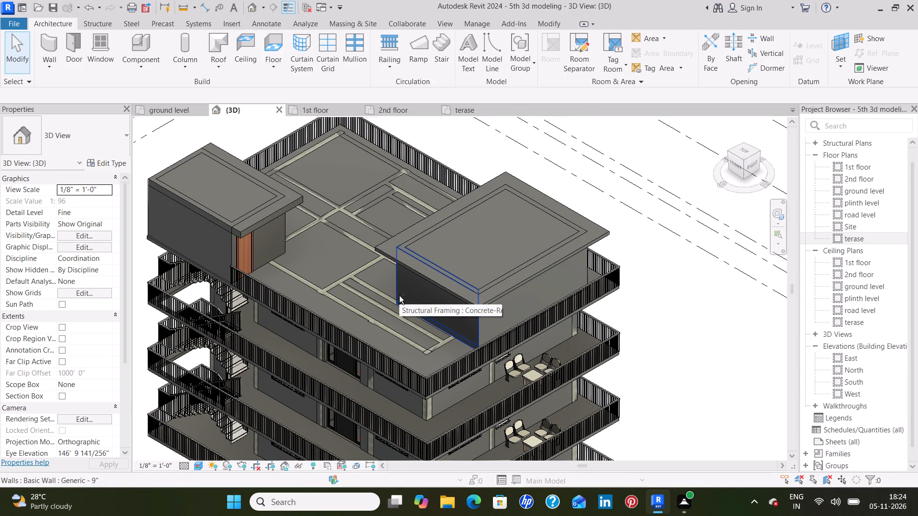
shift+middle_drag(399, 296, 397, 434)
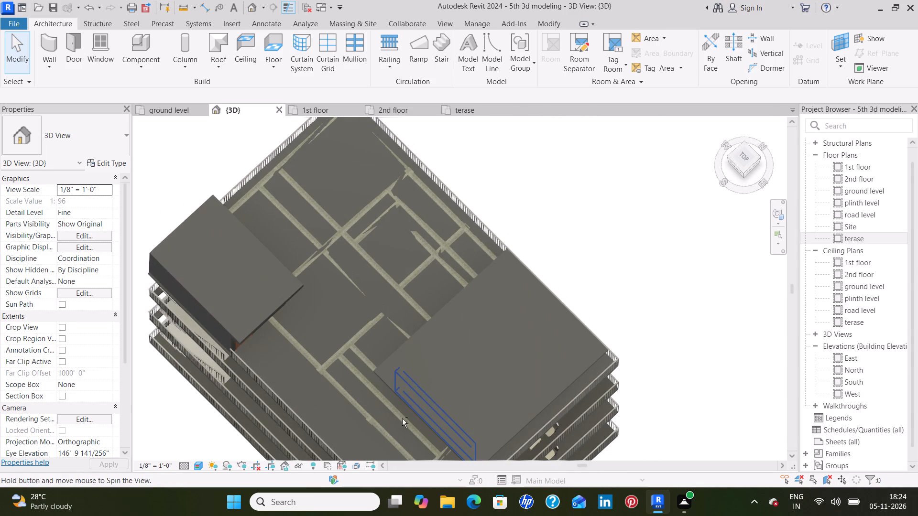
shift+middle_drag(412, 239, 412, 269)
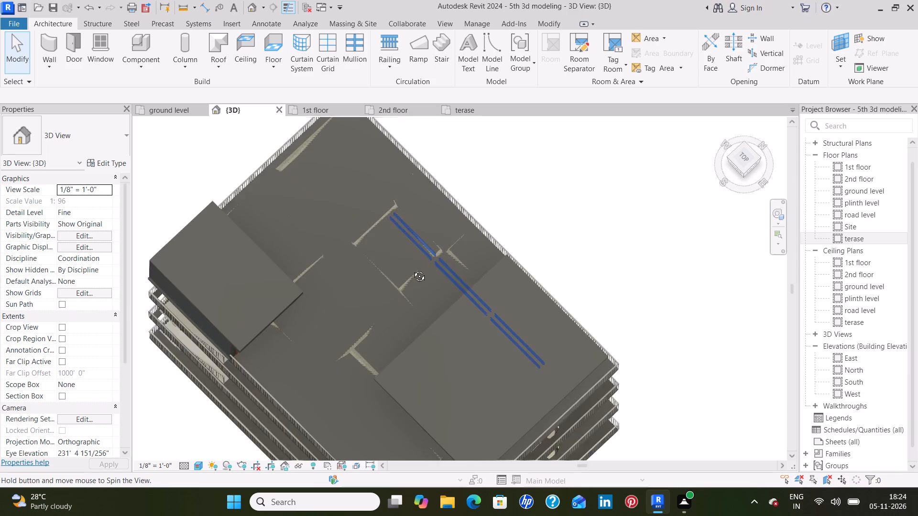
shift+middle_drag(412, 269, 437, 259)
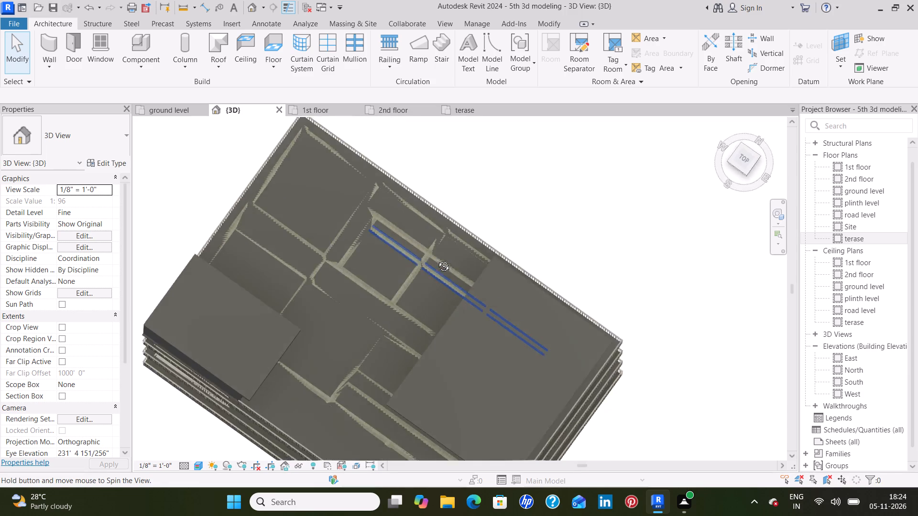
shift+middle_drag(437, 259, 501, 135)
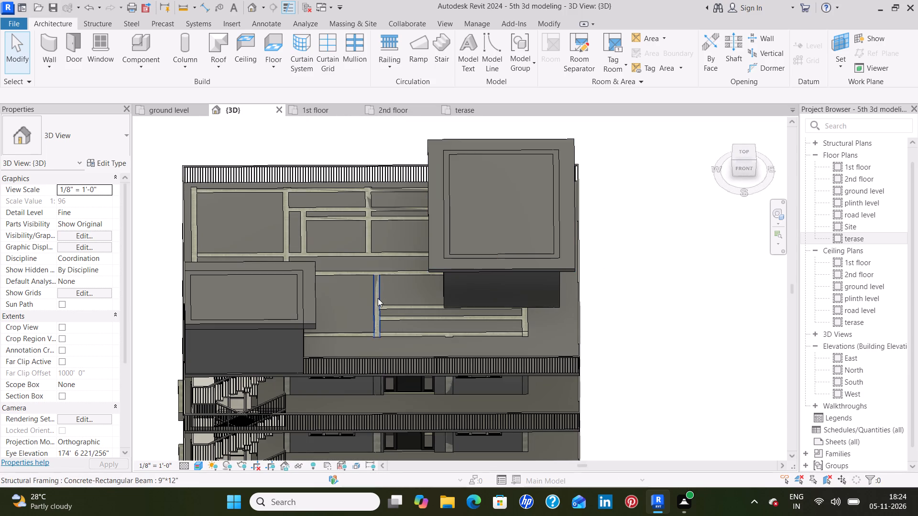
shift+middle_drag(378, 298, 364, 161)
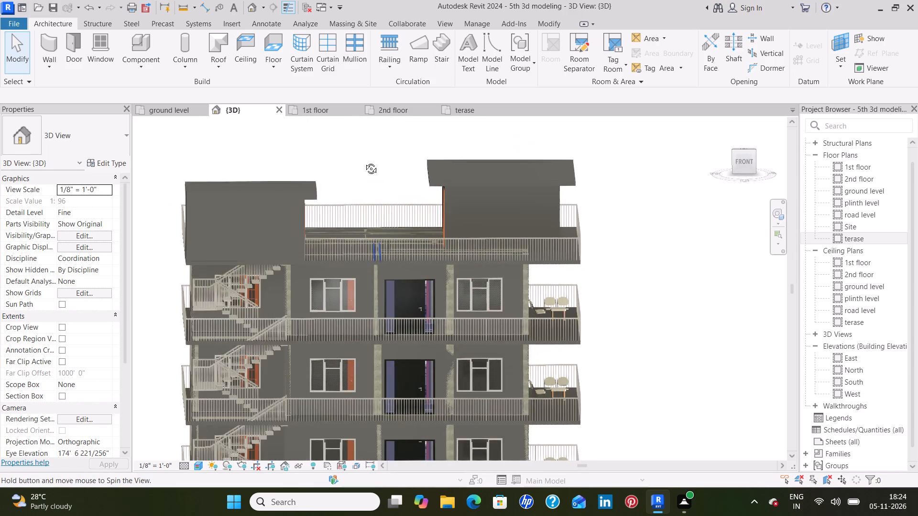
shift+middle_drag(364, 161, 378, 171)
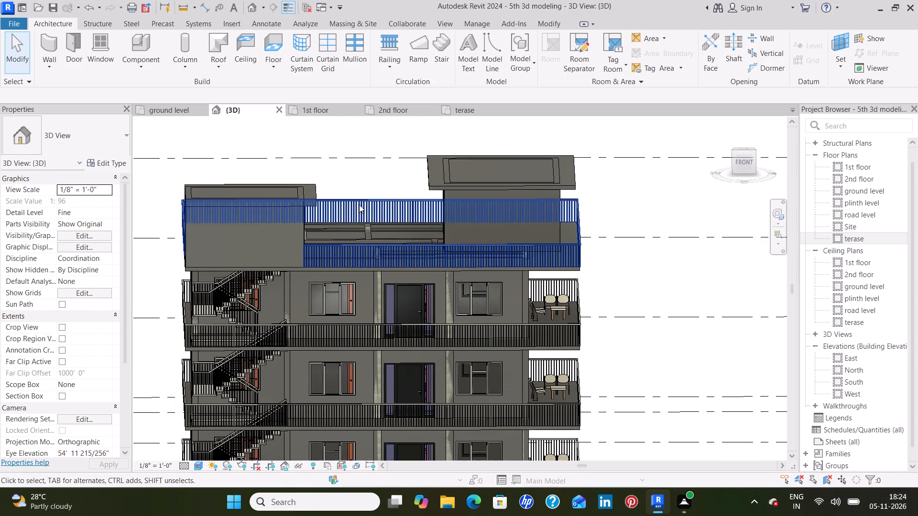
Inspect the terrace's front edge up close, where the concrete beams meet the floor slab, columns and railing.
scroll(372, 243, up, 14)
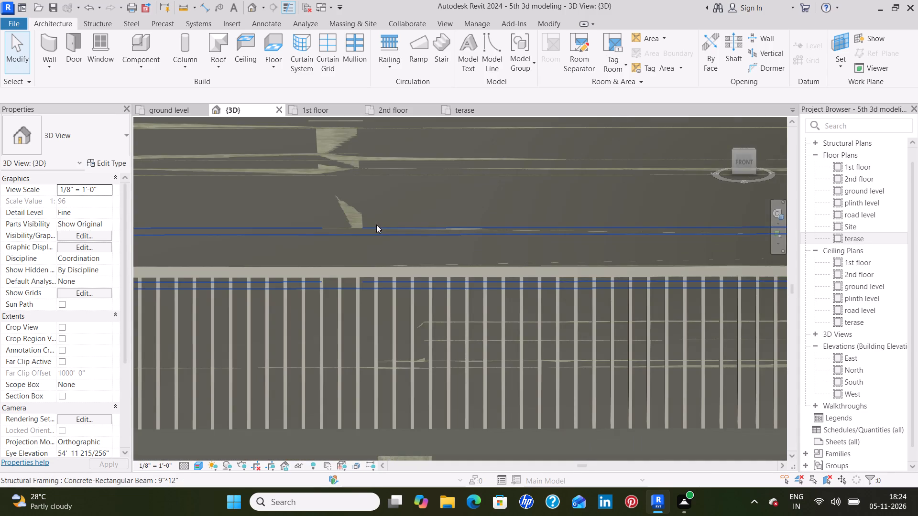
shift+middle_drag(376, 225, 374, 185)
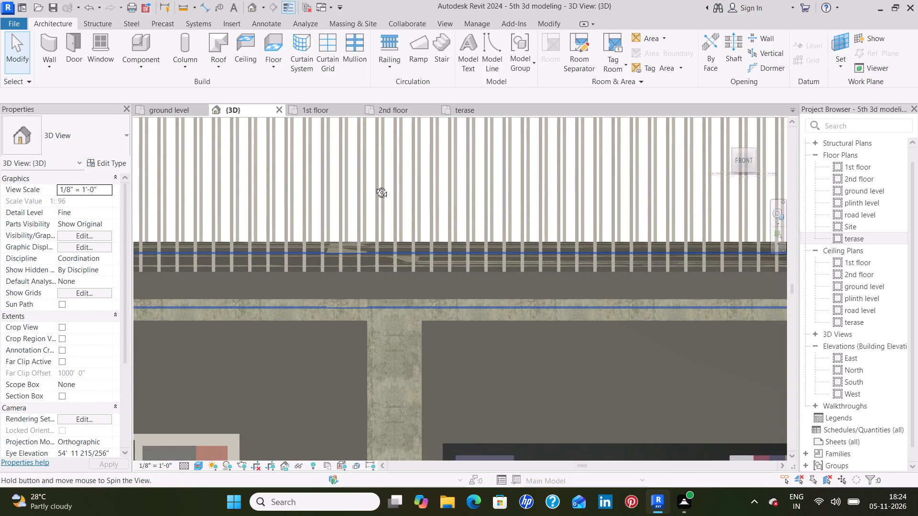
shift+middle_drag(374, 185, 369, 196)
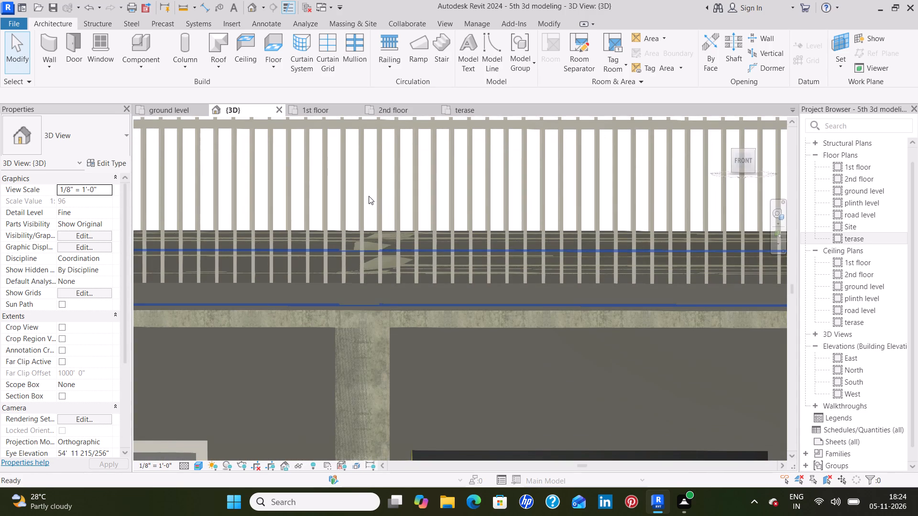
scroll(368, 199, down, 5)
scroll(372, 229, up, 7)
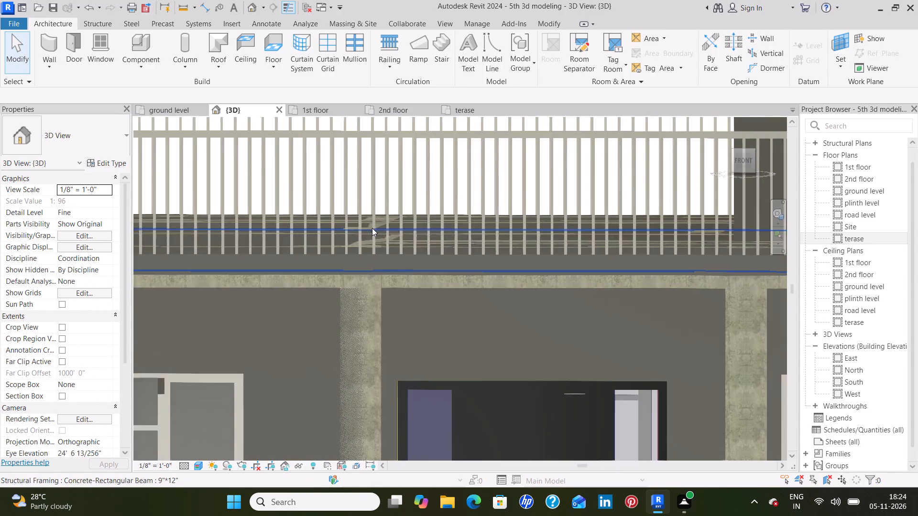
scroll(372, 228, up, 10)
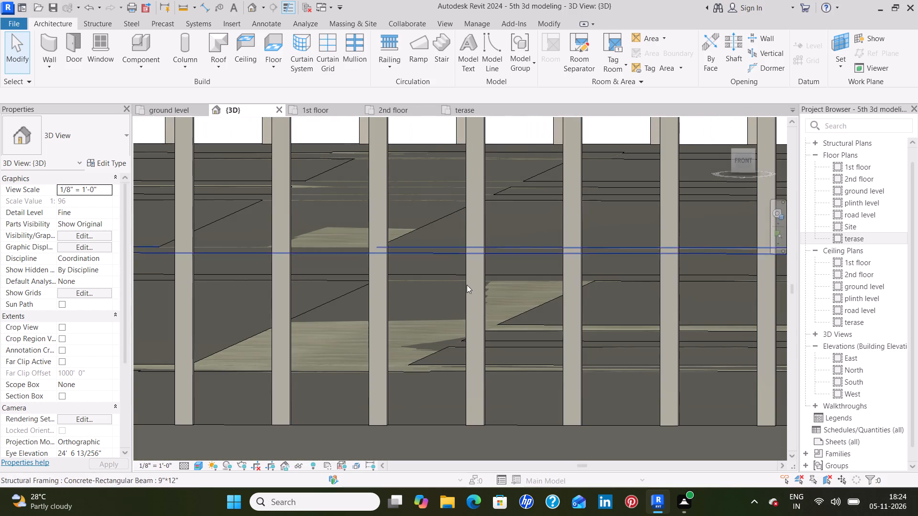
scroll(446, 349, down, 8)
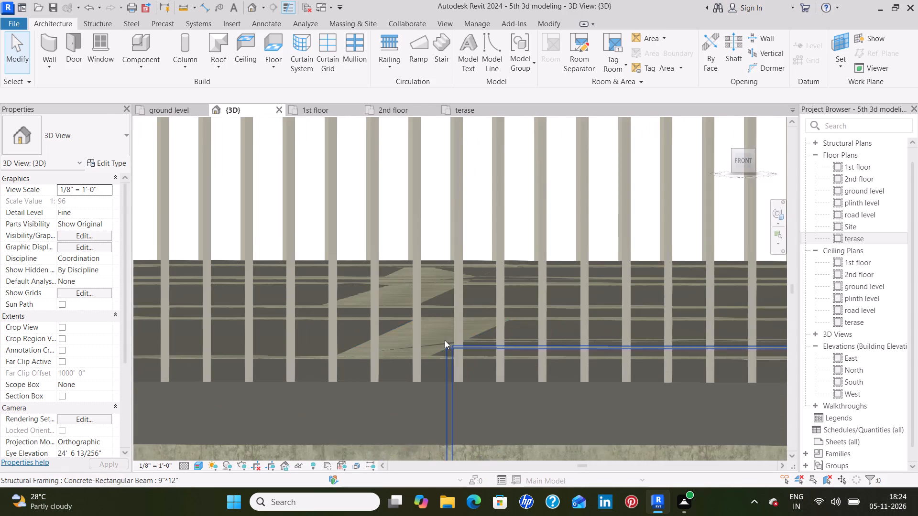
scroll(445, 340, down, 5)
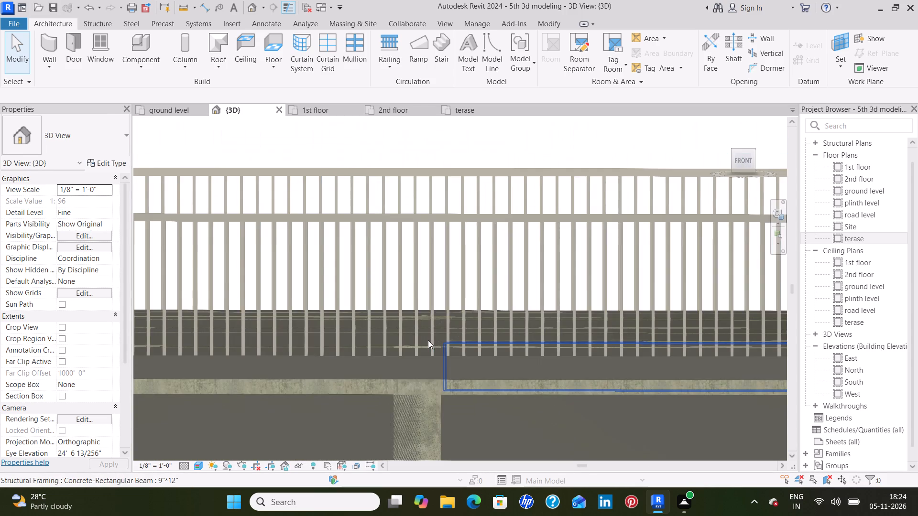
scroll(426, 341, down, 8)
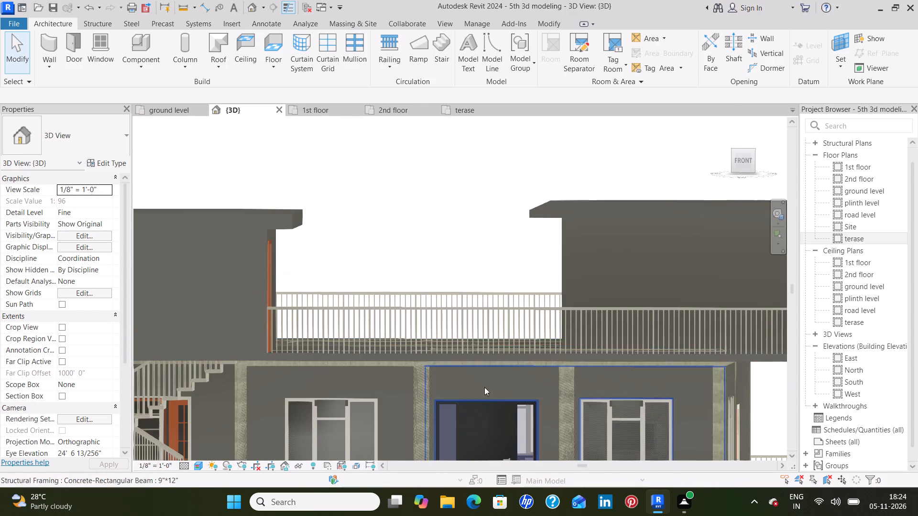
middle_drag(500, 390, 472, 412)
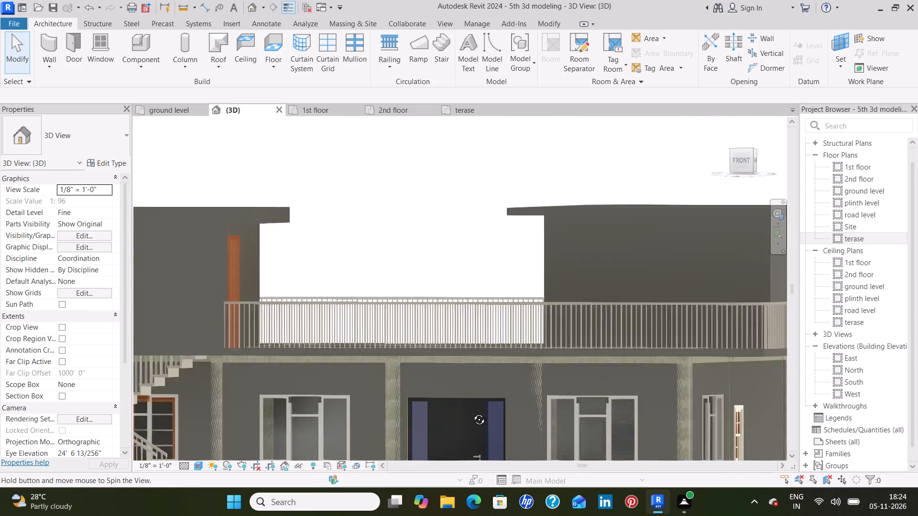
middle_drag(472, 412, 464, 429)
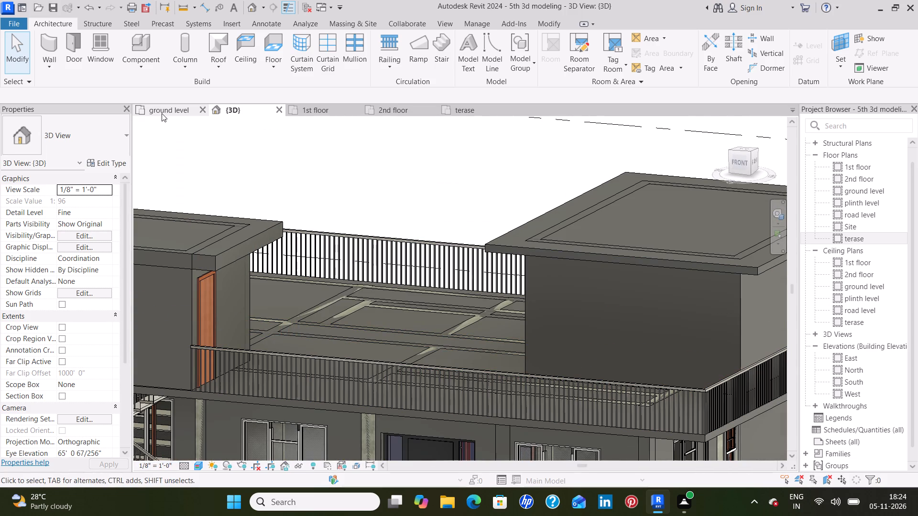
Open the road level floor plan, dismiss the save reminder and bring the whole plan into view.
click(167, 111)
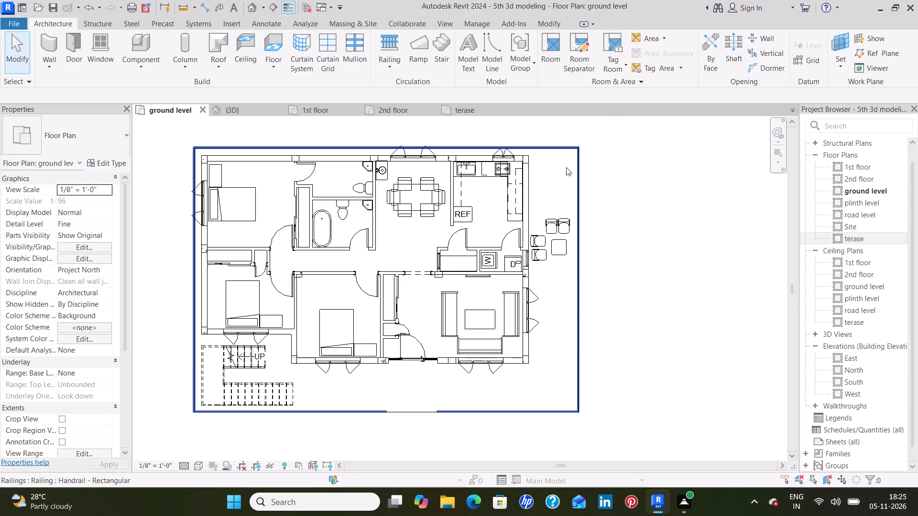
double_click(852, 216)
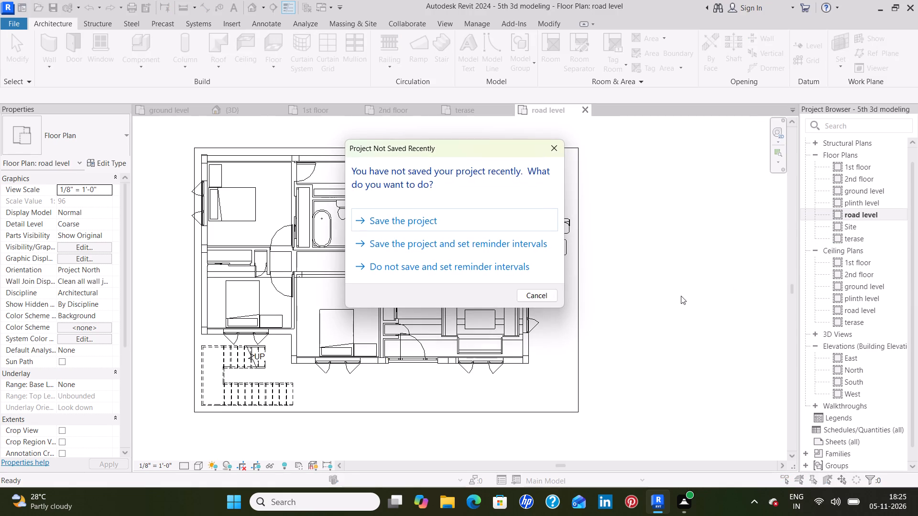
click(553, 143)
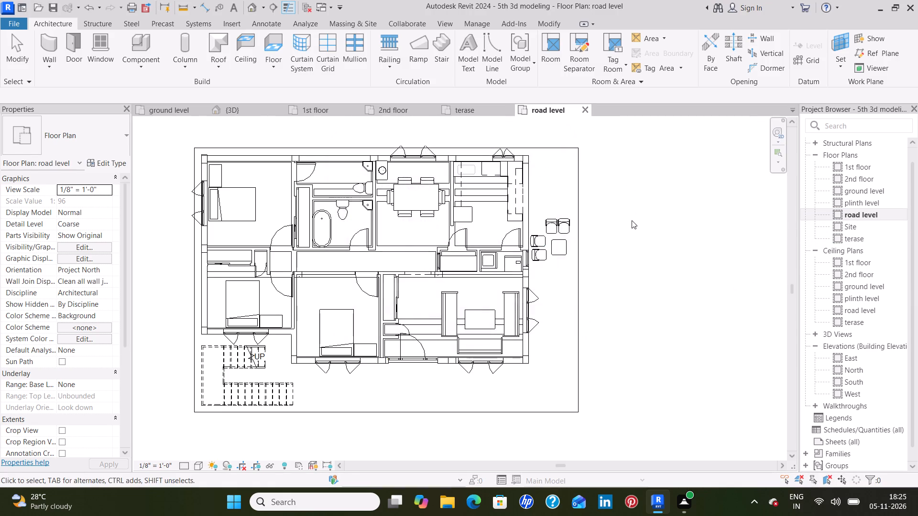
scroll(625, 234, down, 3)
middle_drag(557, 210, 555, 230)
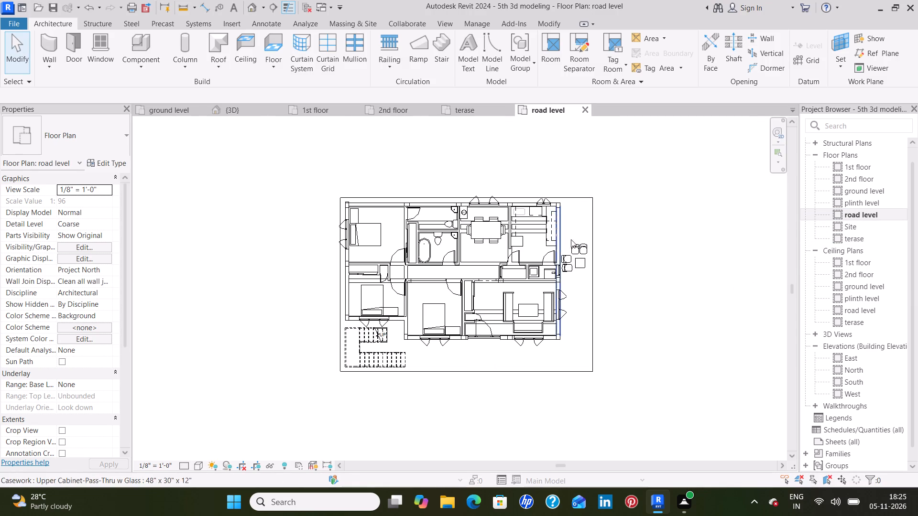
scroll(654, 273, up, 3)
middle_drag(645, 277, 692, 275)
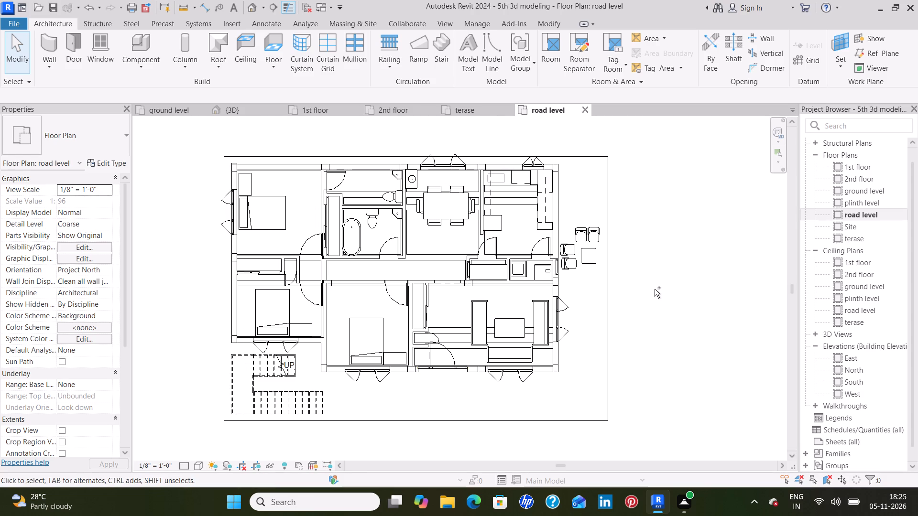
Save the project.
key(ctrl+s)
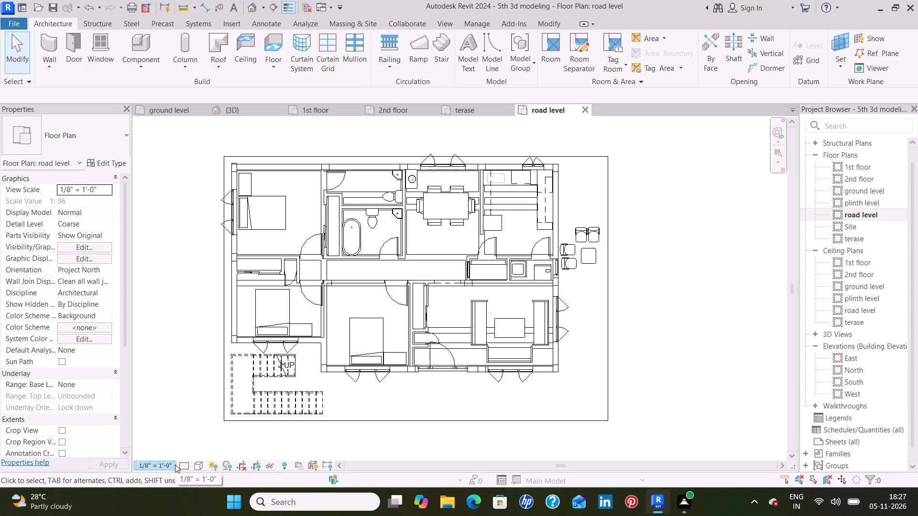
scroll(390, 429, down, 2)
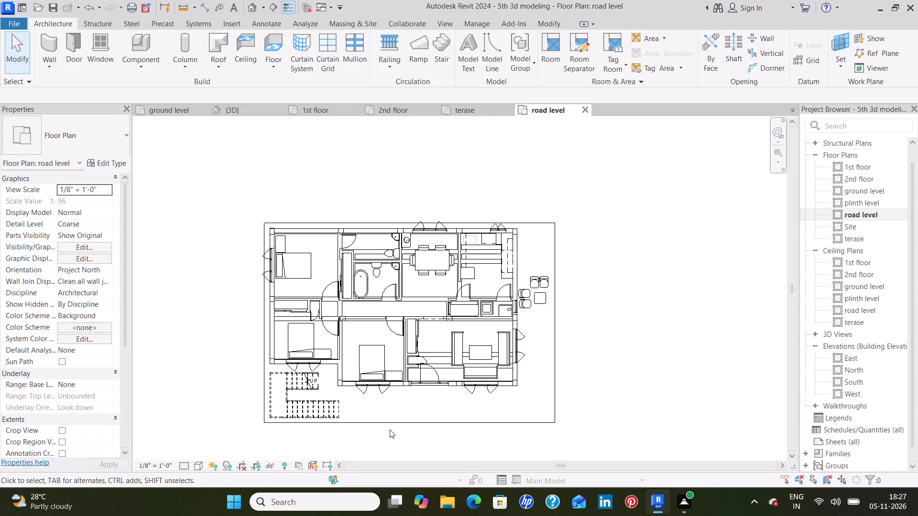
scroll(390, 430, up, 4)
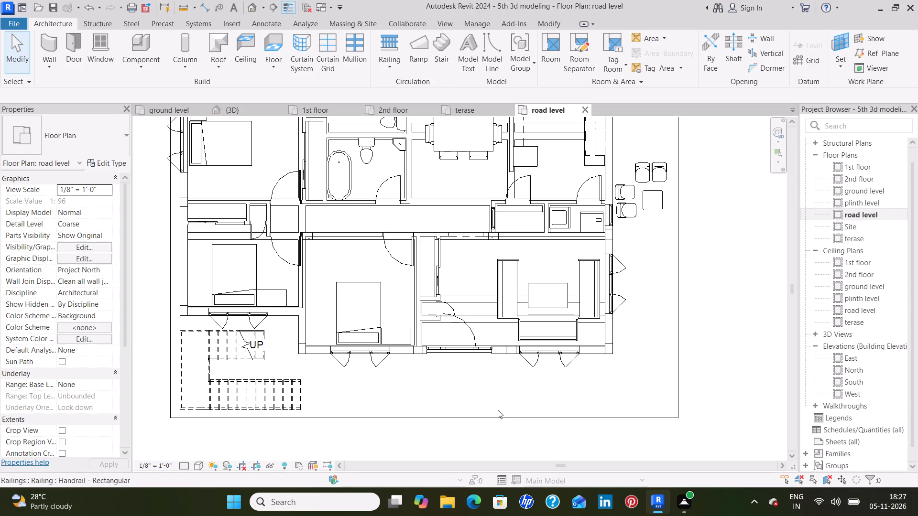
Open the plinth level floor plan and examine its columns and the dashed casework outlines.
scroll(501, 413, down, 2)
middle_drag(528, 411, 520, 417)
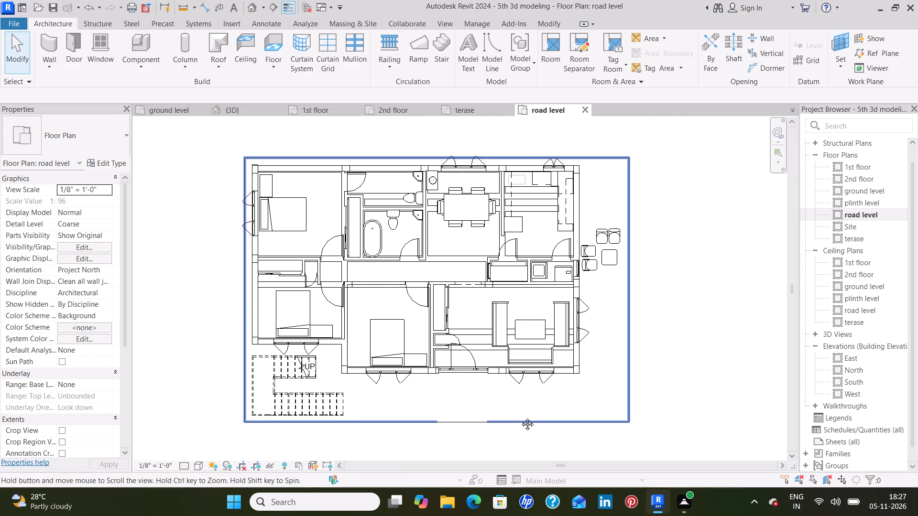
middle_drag(520, 417, 516, 419)
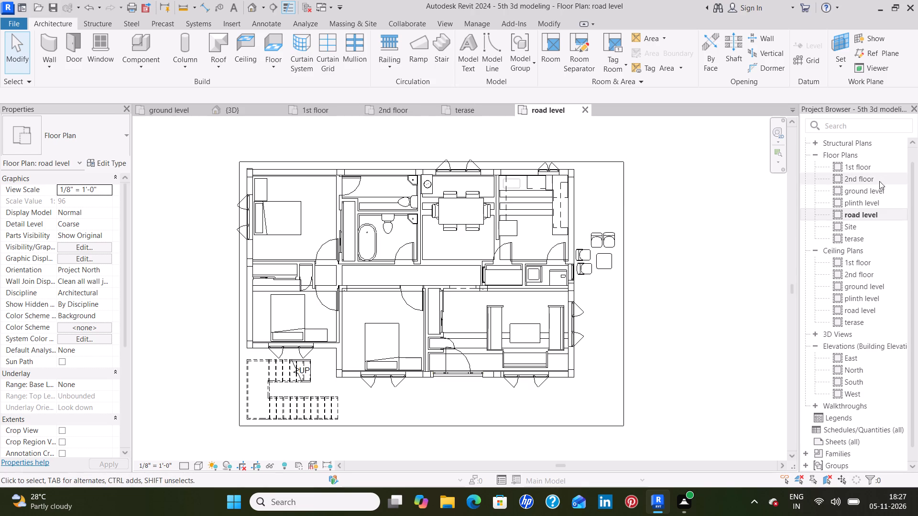
double_click(862, 202)
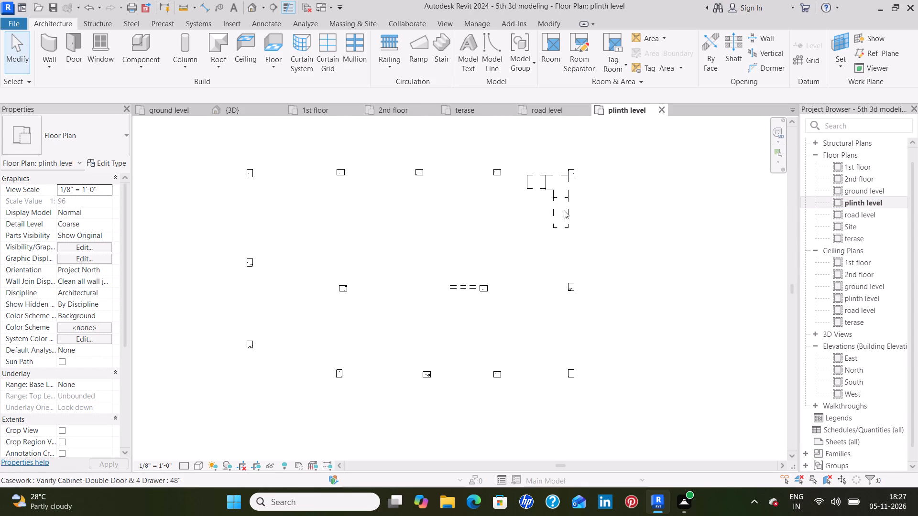
scroll(567, 212, up, 5)
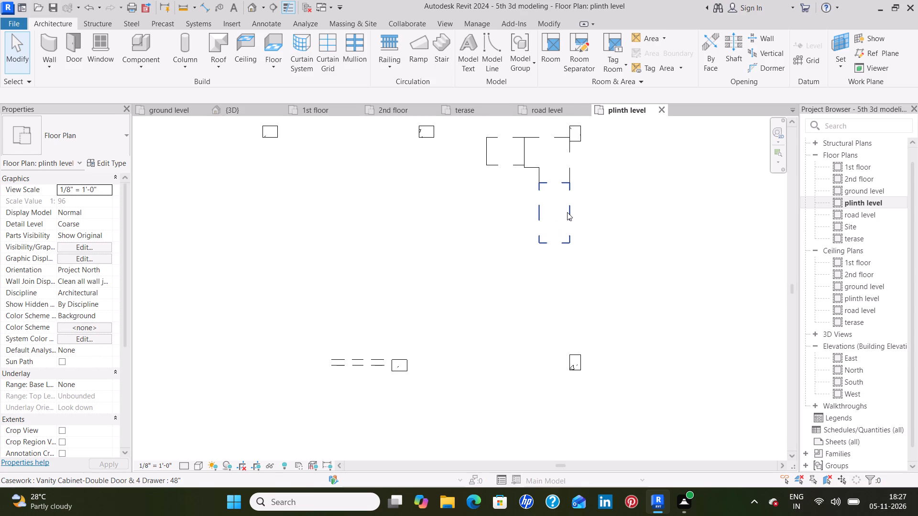
scroll(567, 212, down, 3)
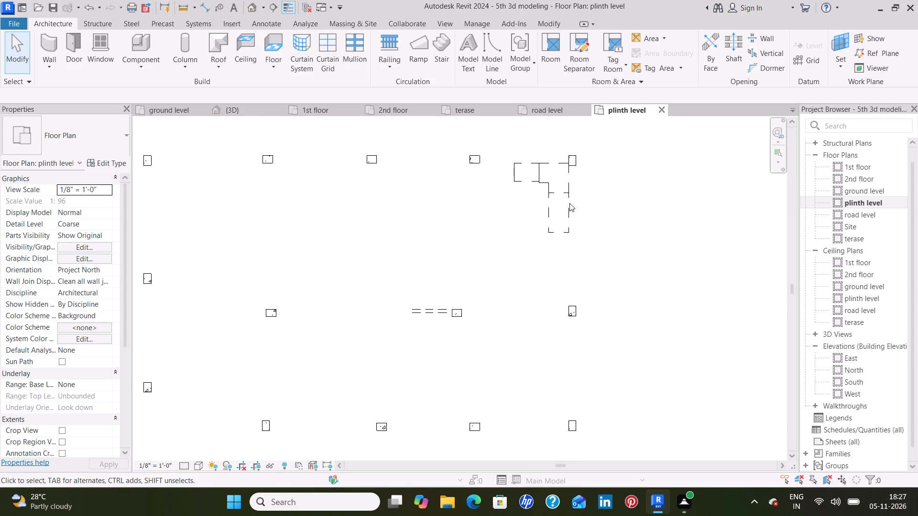
Inspect the instance and type properties of the 48" Vanity Cabinet-Double Door & 4 Drawer in the plinth level plan.
click(569, 203)
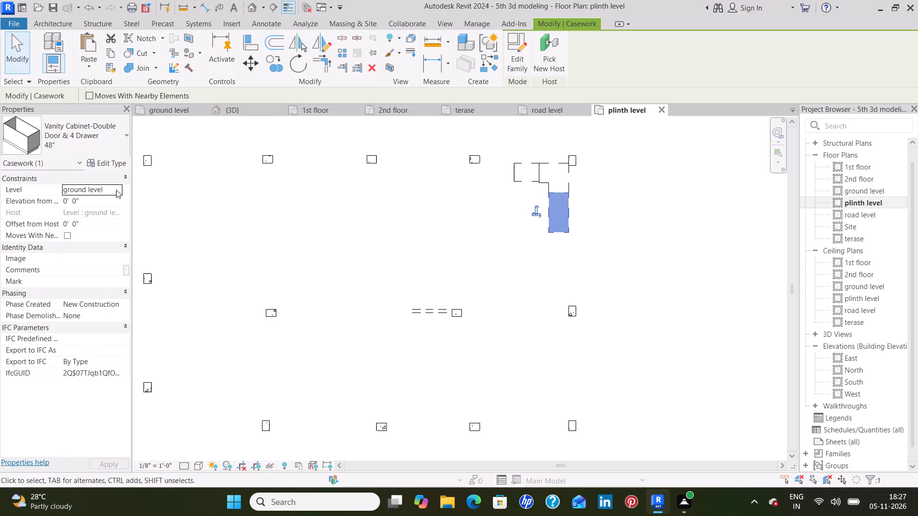
click(118, 146)
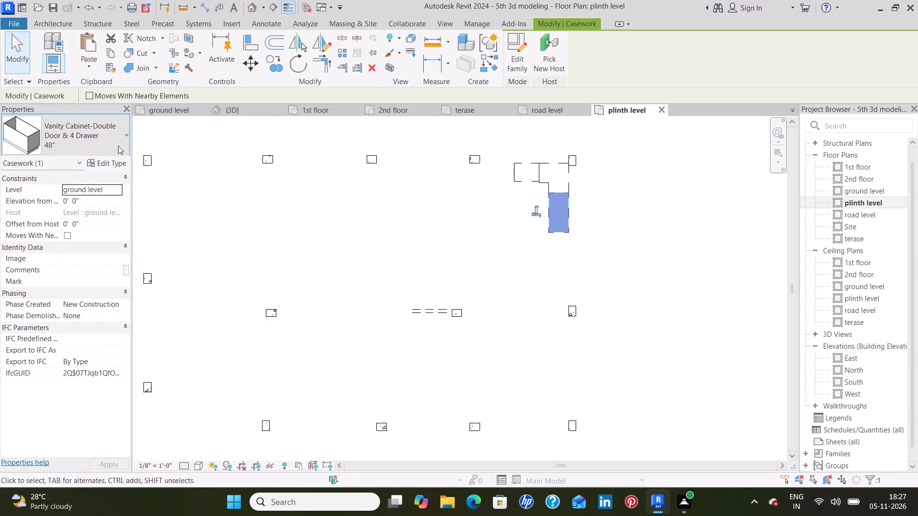
click(114, 145)
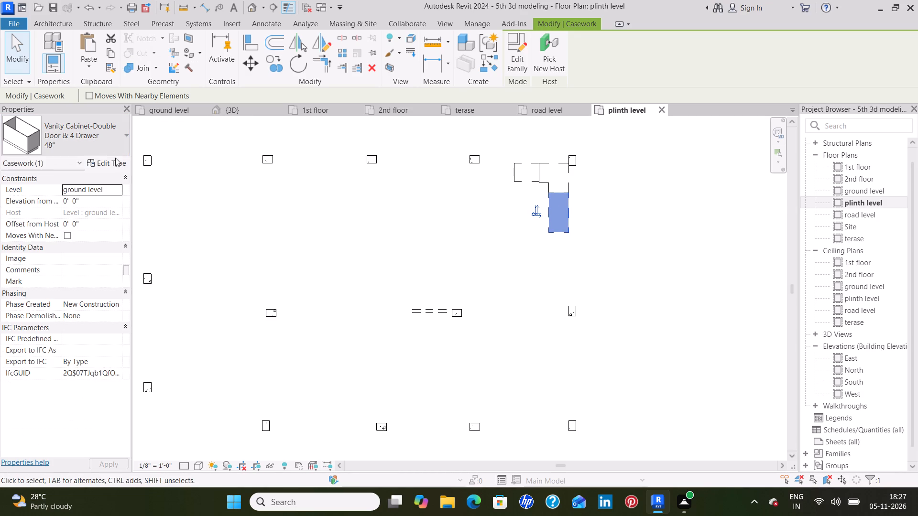
click(115, 164)
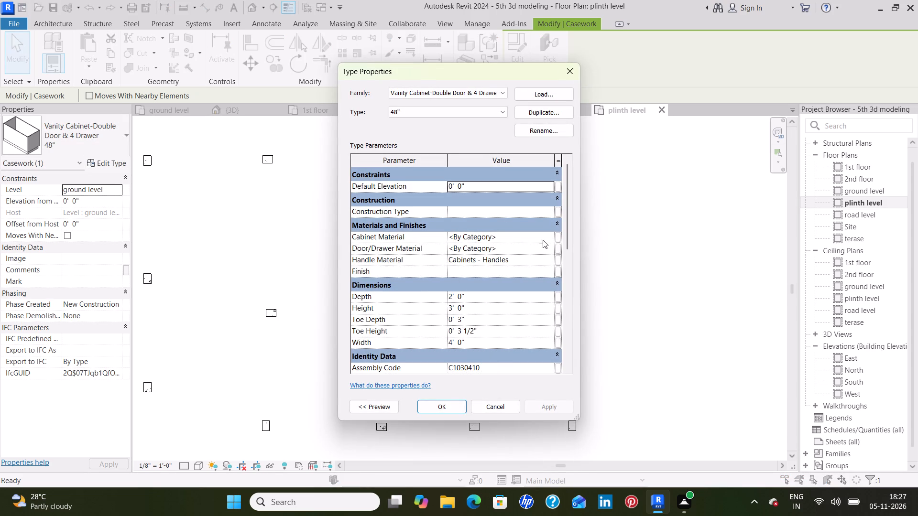
click(575, 75)
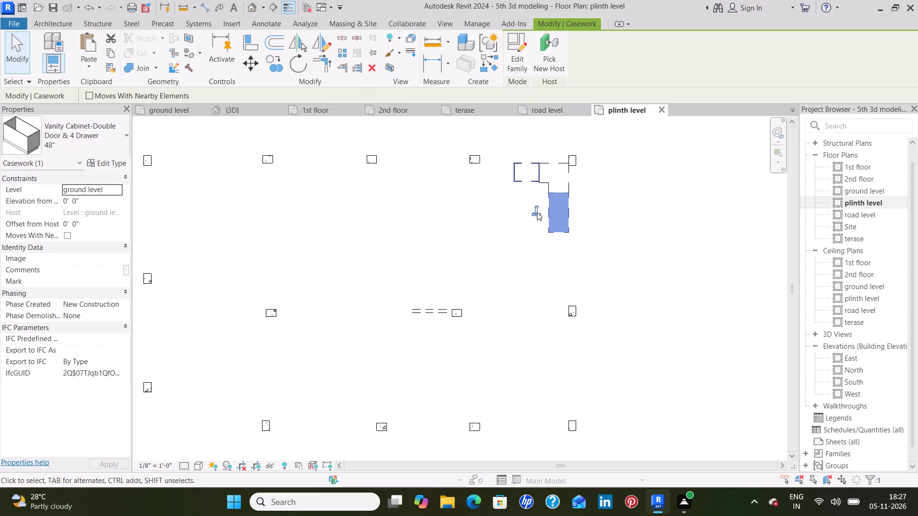
click(635, 279)
Check the properties of the 36" x 84" Passage Opening-Cased in the plinth level plan, then deselect it.
scroll(631, 280, down, 2)
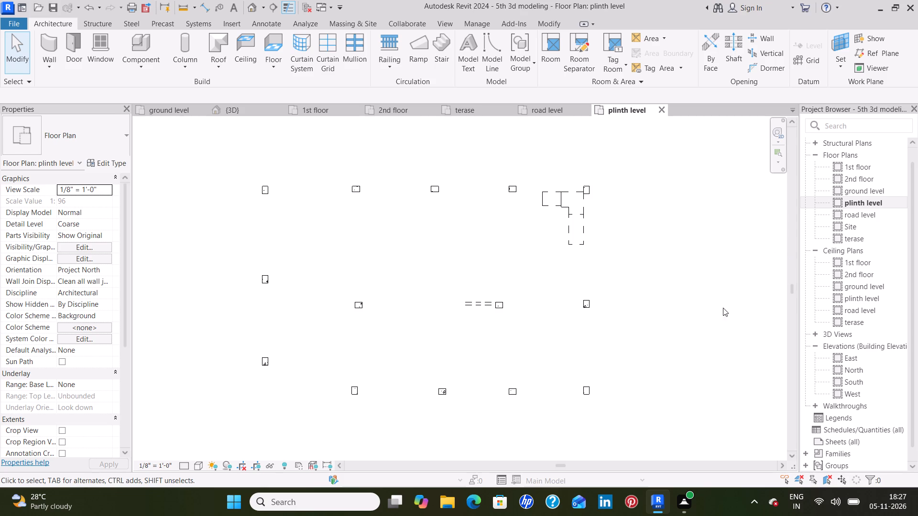
scroll(677, 335, down, 1)
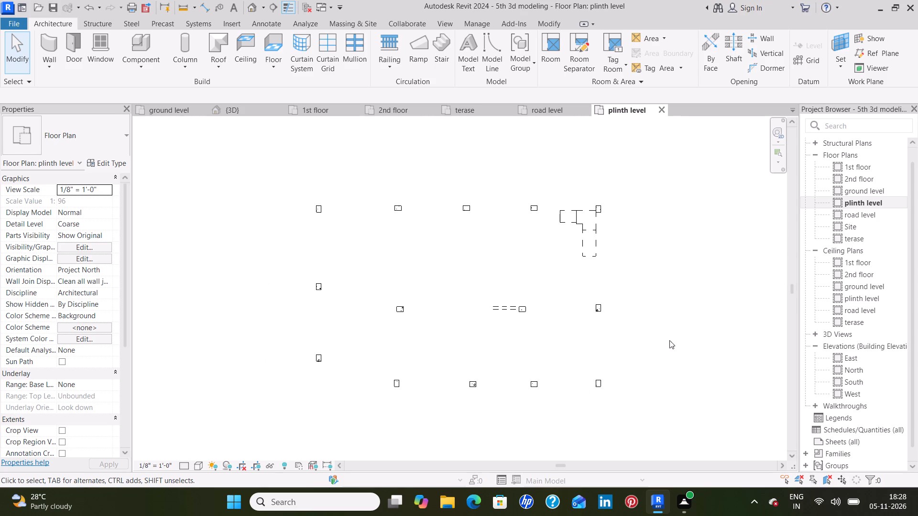
click(496, 310)
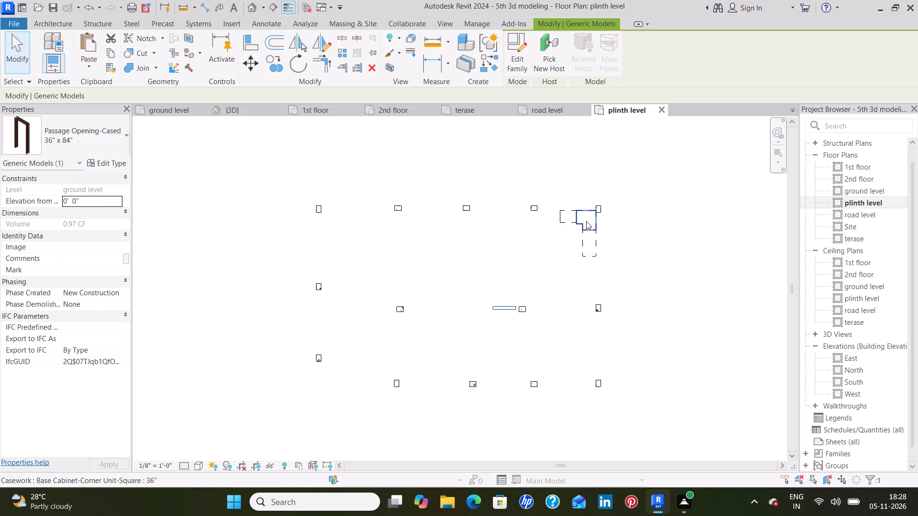
drag(635, 247, 636, 252)
scroll(644, 292, down, 1)
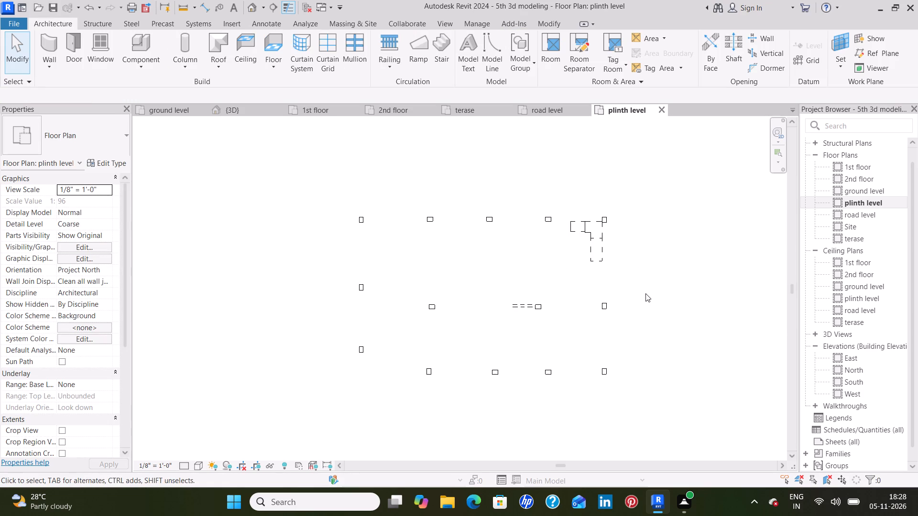
Return to the road level floor plan.
click(881, 214)
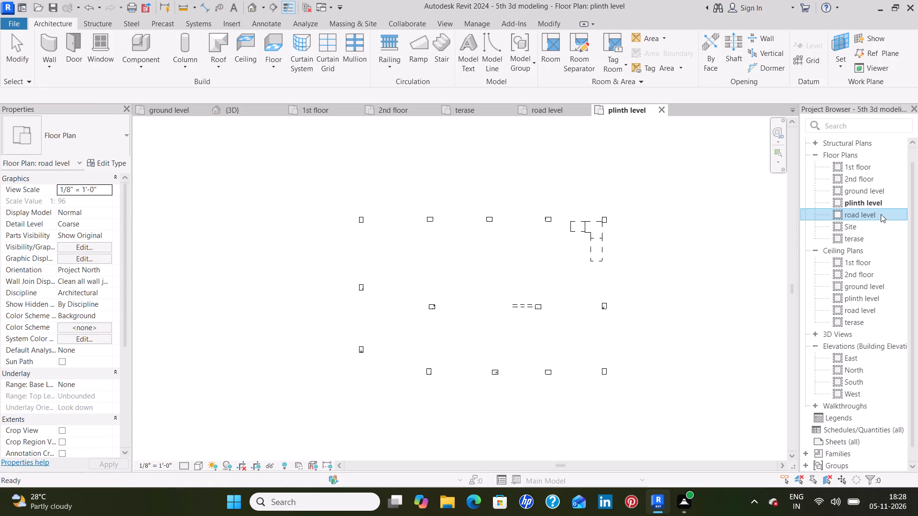
double_click(880, 215)
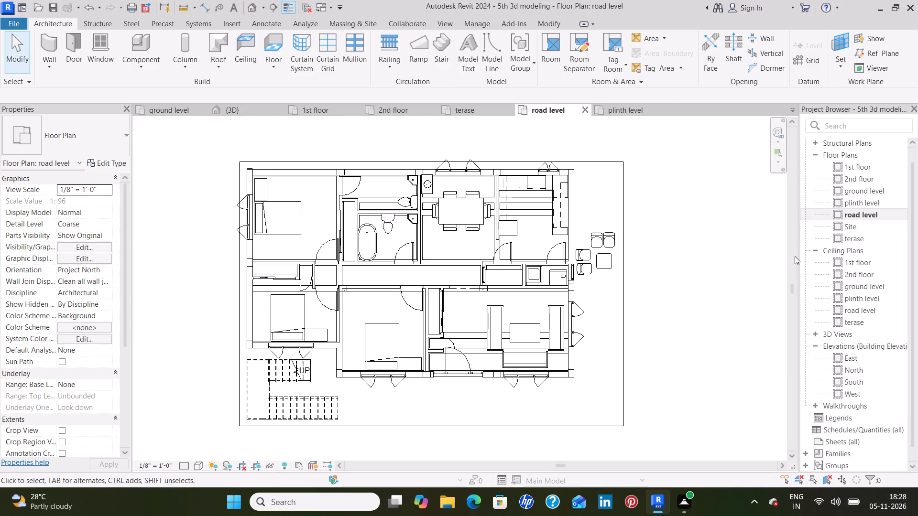
Open the ground level floor plan and examine the cased passage opening, adjoining walls, columns and corridor doors up close.
double_click(868, 192)
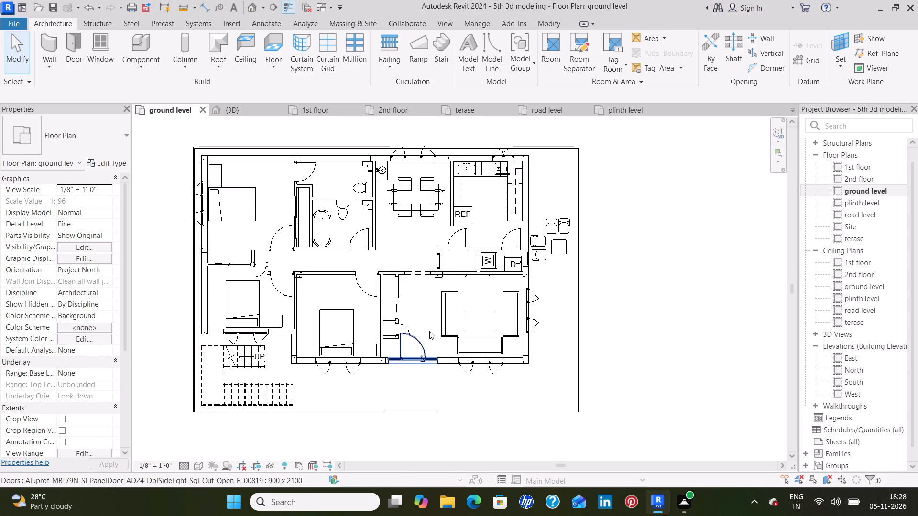
middle_drag(415, 249, 441, 265)
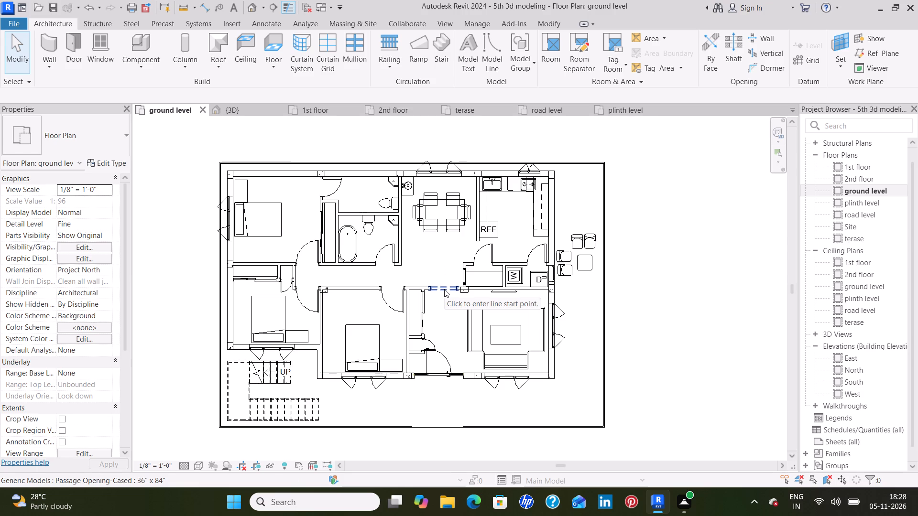
scroll(444, 289, up, 15)
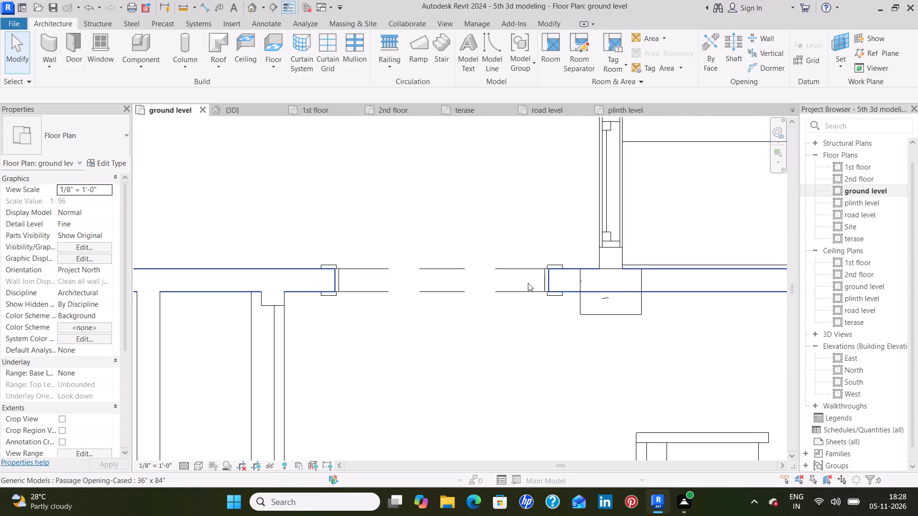
scroll(458, 286, down, 5)
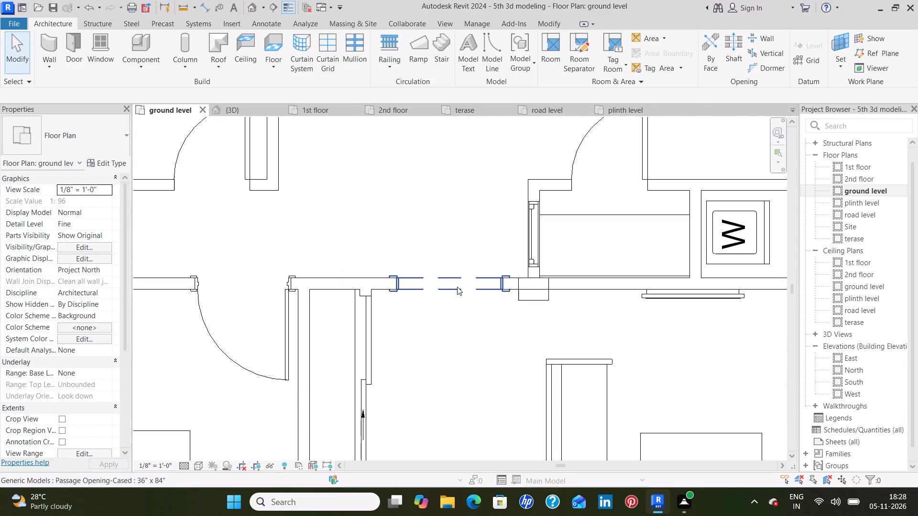
scroll(445, 259, down, 2)
middle_drag(380, 240, 396, 274)
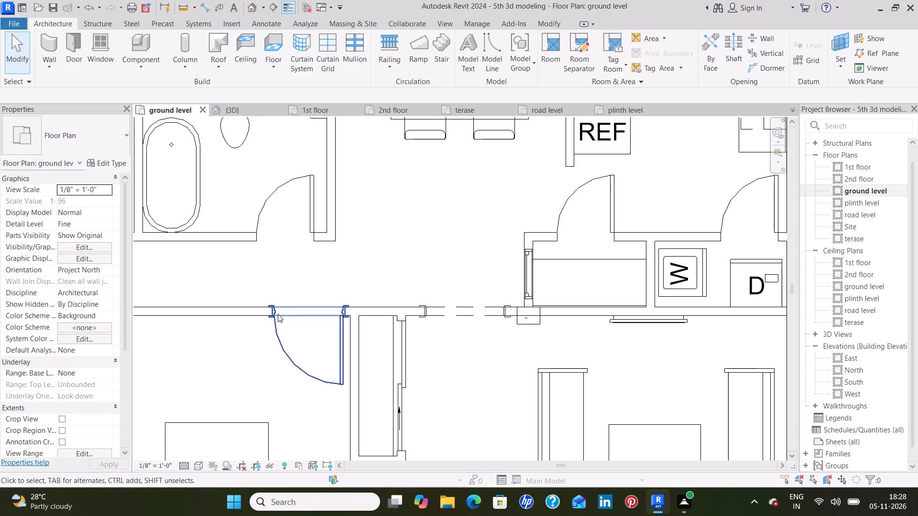
scroll(320, 275, down, 1)
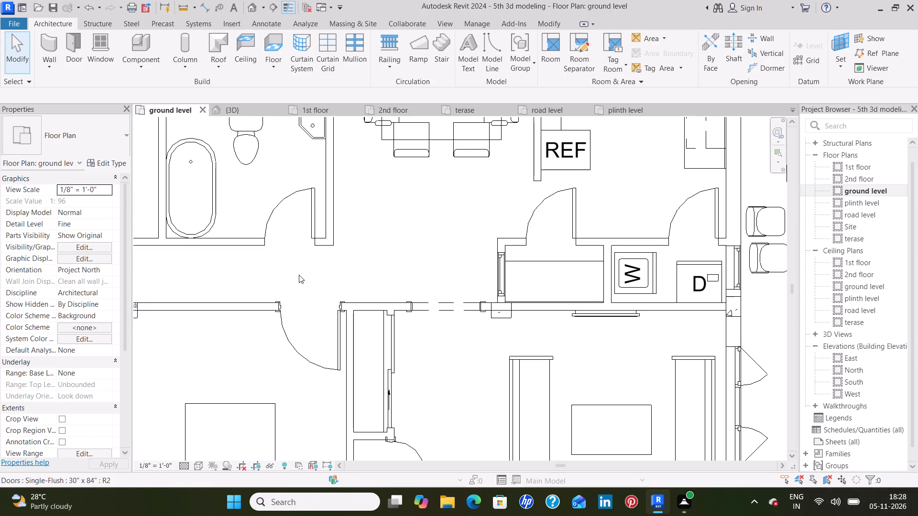
scroll(309, 293, down, 1)
middle_drag(319, 289, 397, 284)
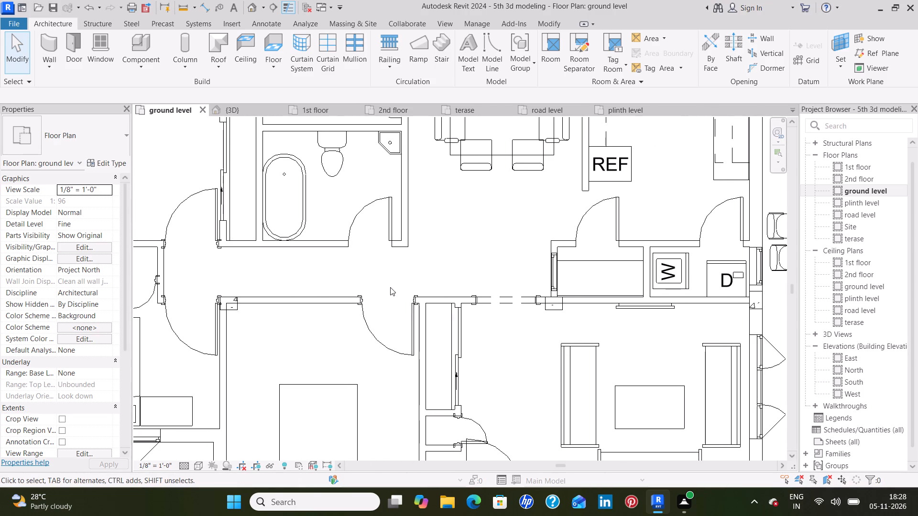
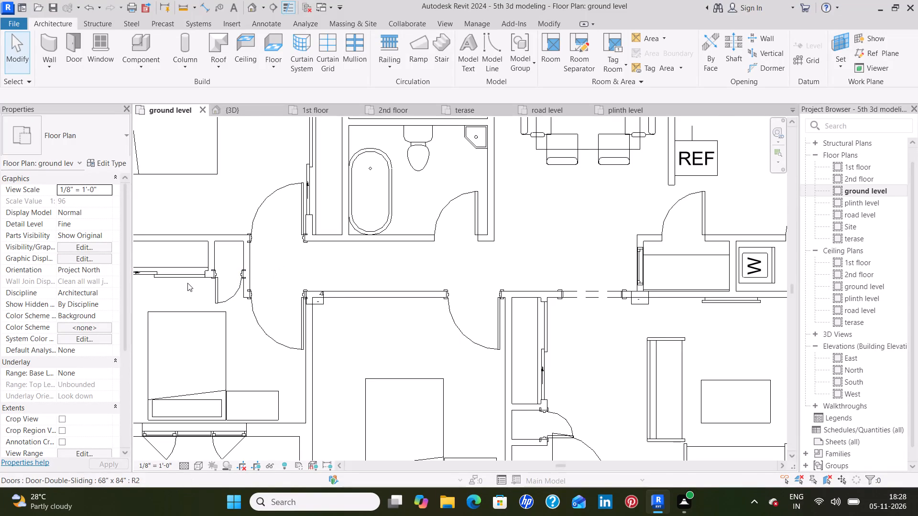
Examine the ground level plan's central corridor, bedrooms, bathrooms and doors, then the overall layout out to the boundary.
middle_drag(187, 283, 226, 277)
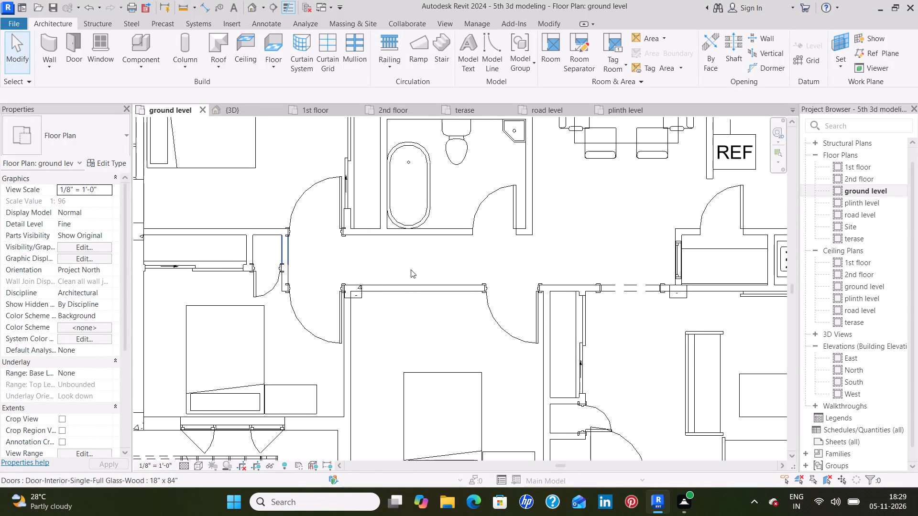
middle_drag(399, 273, 358, 282)
scroll(358, 282, down, 1)
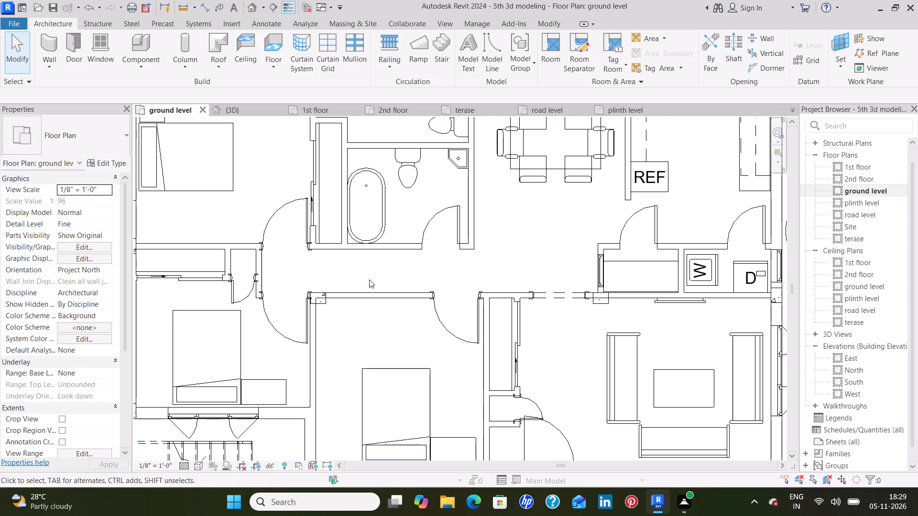
scroll(387, 286, down, 1)
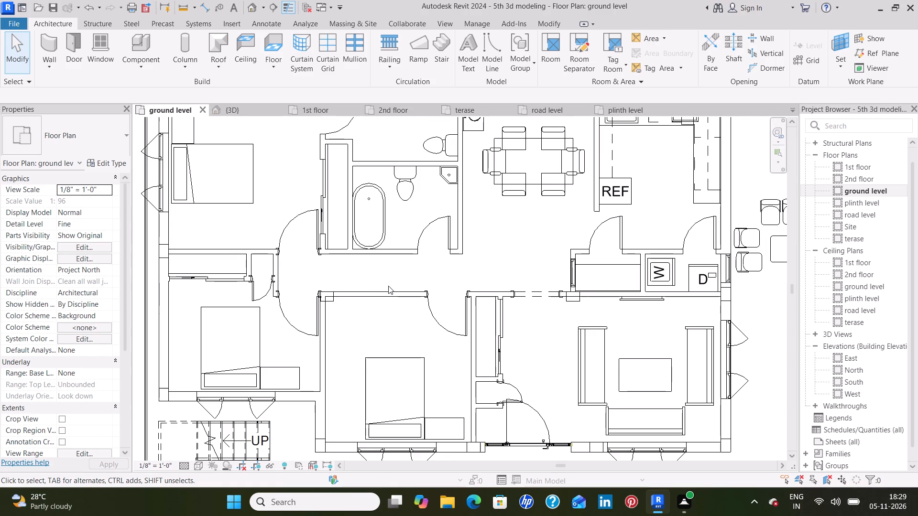
scroll(407, 279, down, 1)
scroll(432, 260, up, 2)
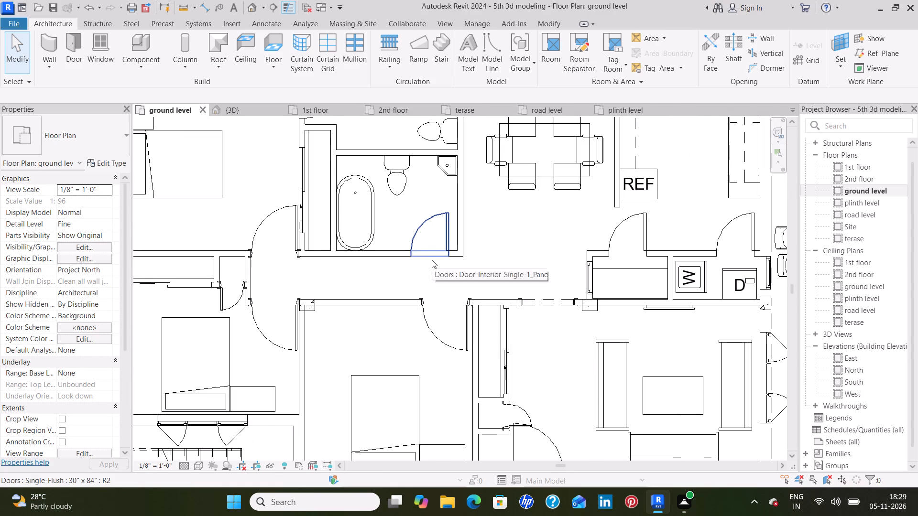
middle_drag(410, 199, 373, 250)
scroll(368, 258, down, 1)
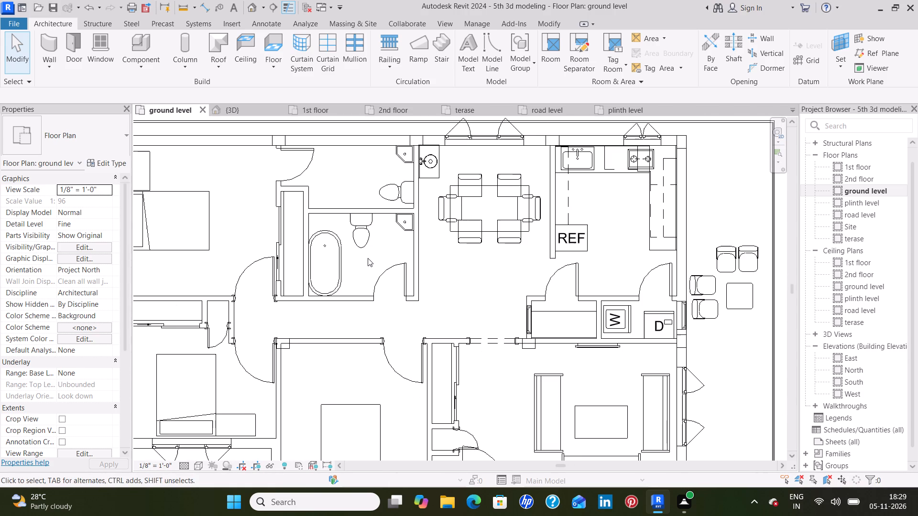
scroll(368, 258, down, 1)
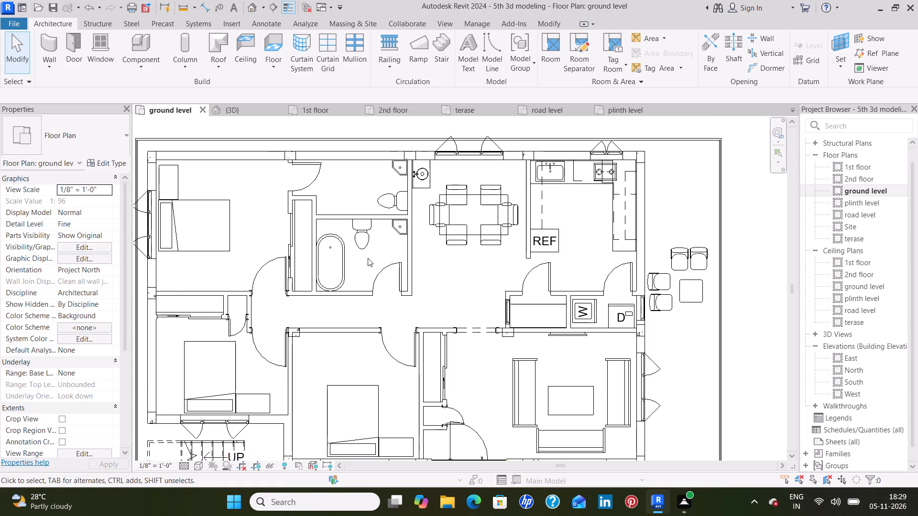
scroll(368, 258, down, 2)
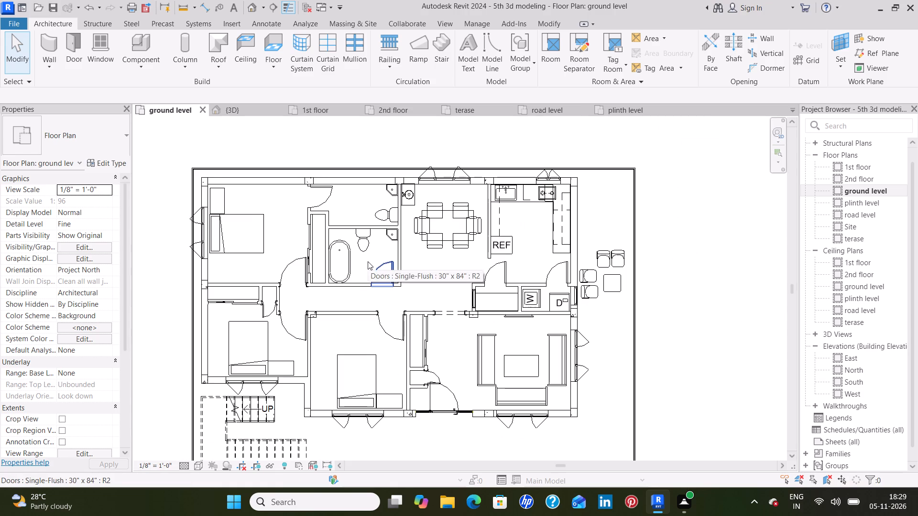
scroll(368, 262, down, 1)
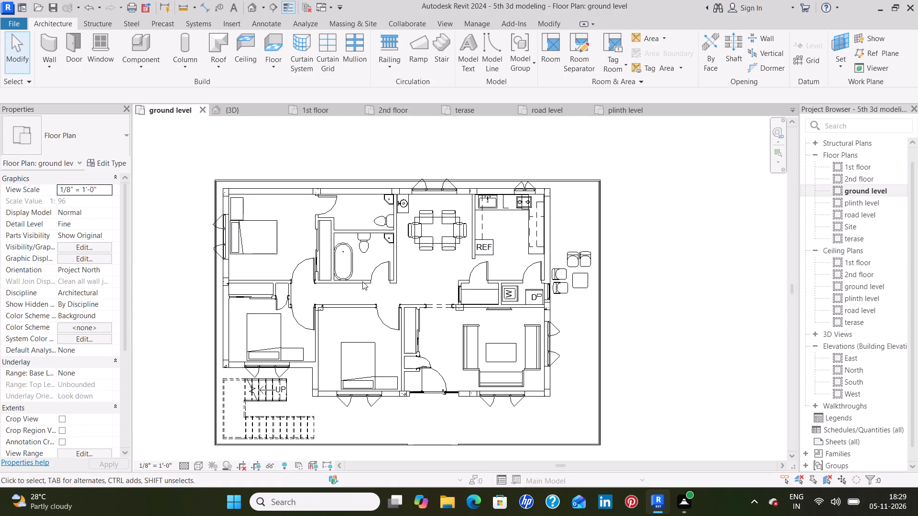
scroll(363, 285, down, 1)
middle_drag(404, 277, 379, 288)
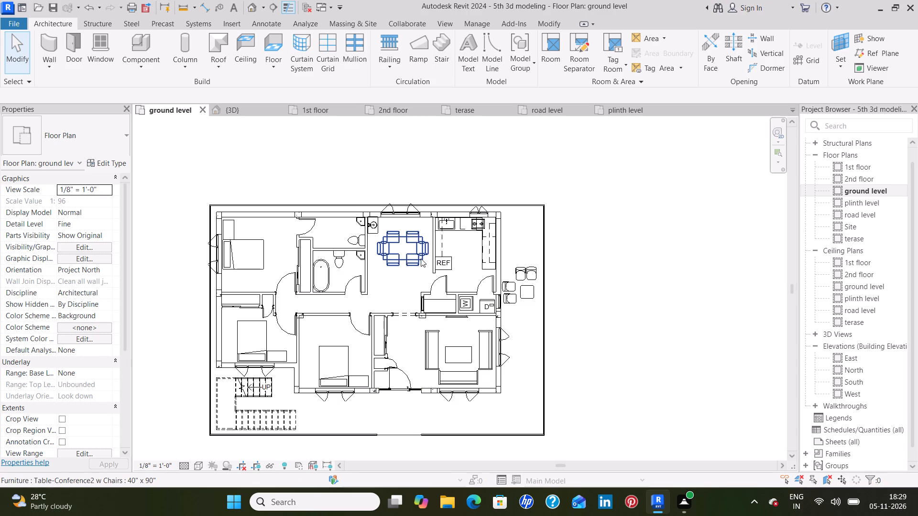
Examine the dining area, kitchen with refrigerator, and washer space in the ground level plan against the full layout.
scroll(415, 260, up, 8)
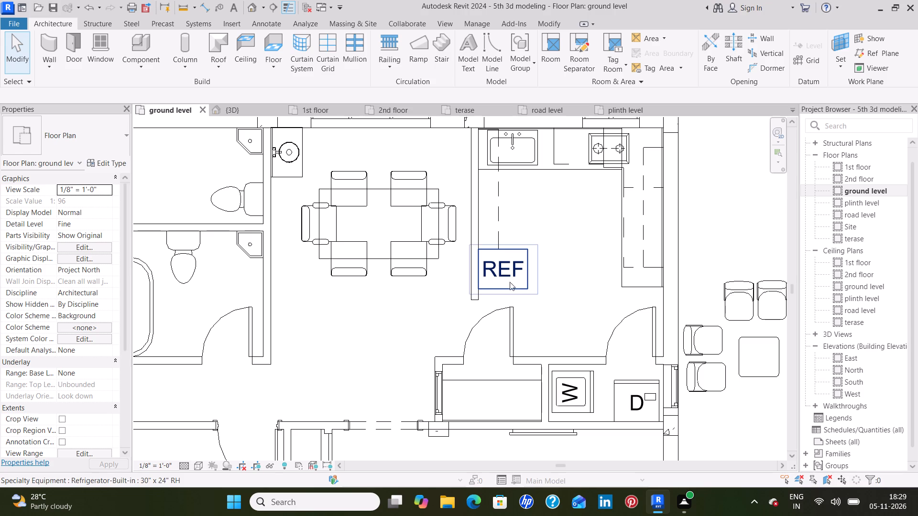
scroll(506, 273, down, 6)
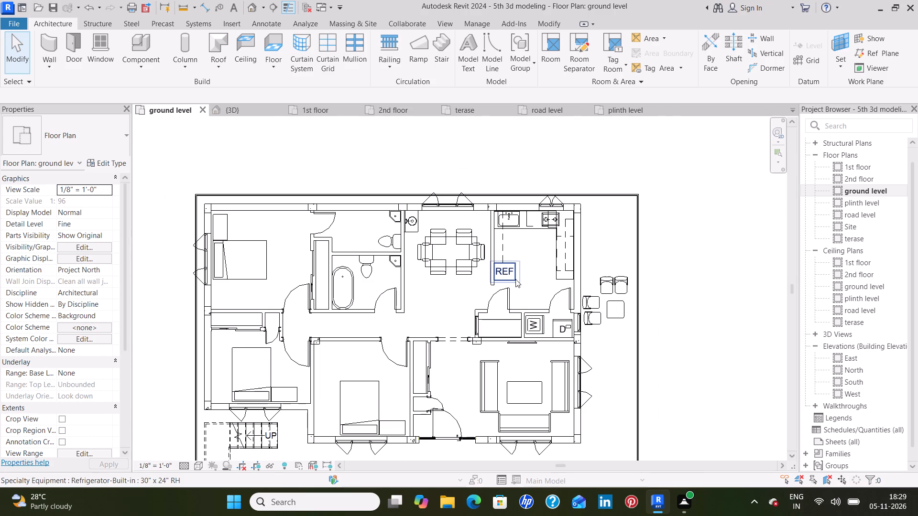
scroll(437, 292, down, 1)
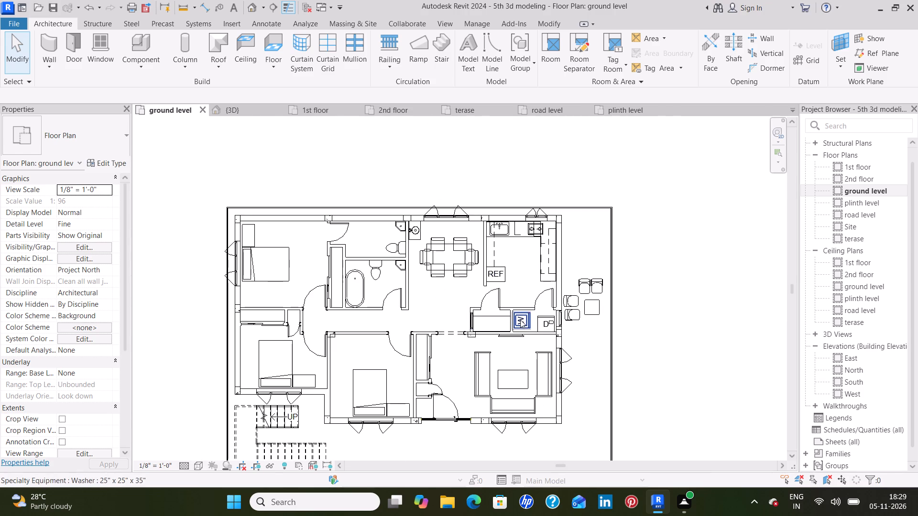
scroll(520, 320, up, 5)
scroll(520, 320, down, 2)
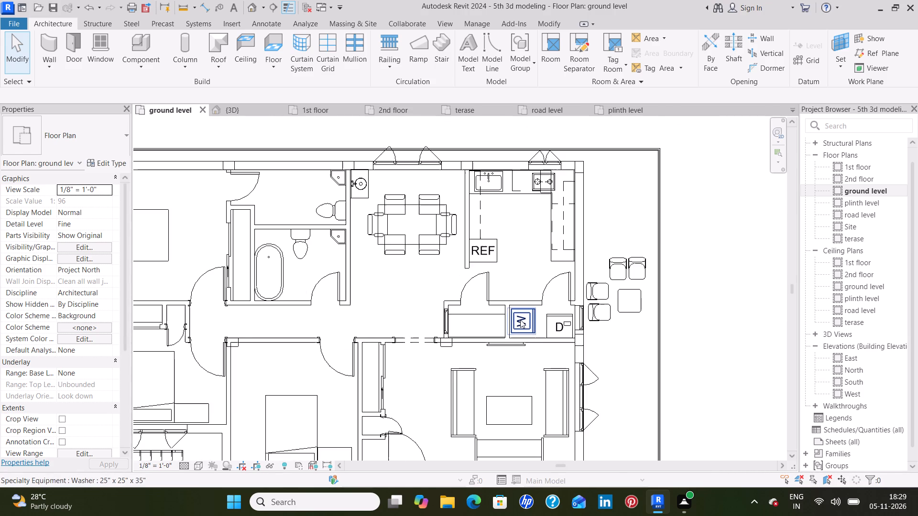
scroll(520, 320, down, 1)
scroll(549, 329, up, 3)
scroll(549, 329, down, 5)
scroll(453, 319, down, 2)
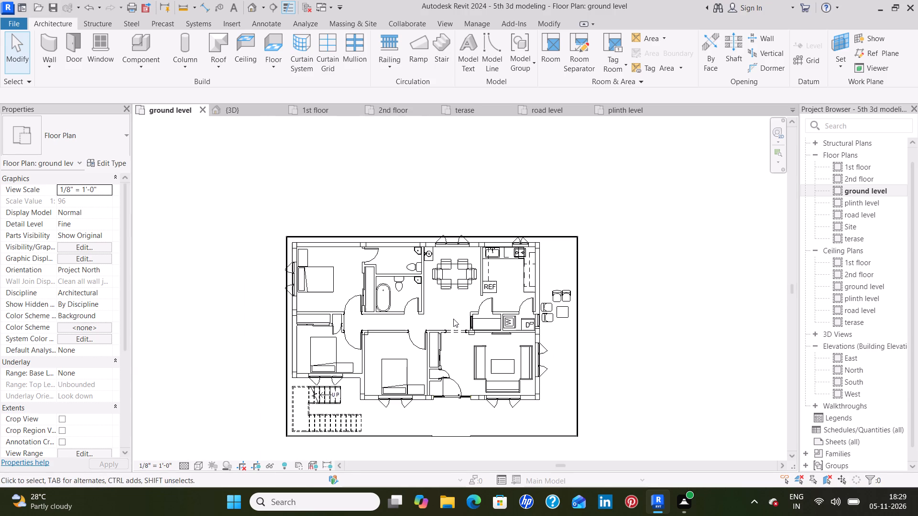
Examine the ground level plan's washer and dryer area, outdoor seating, and the bathroom and bedroom side of the layout.
scroll(495, 290, up, 5)
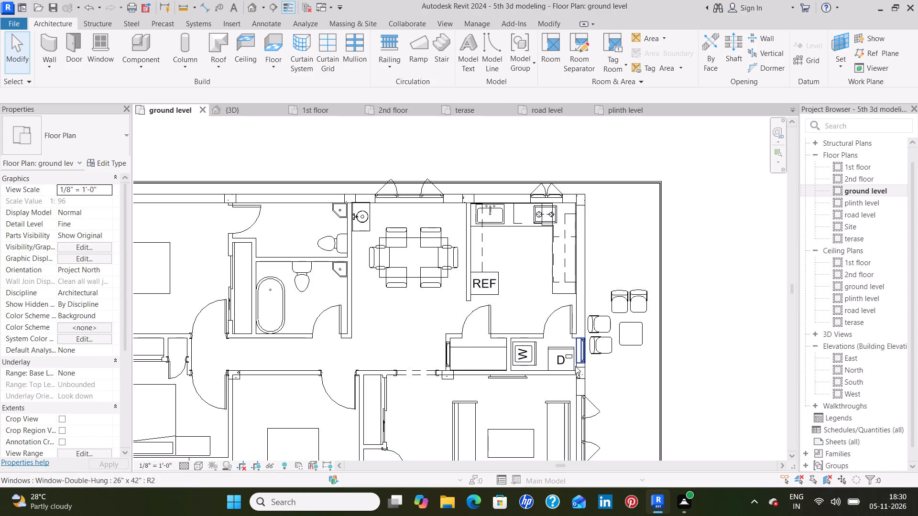
scroll(564, 364, up, 4)
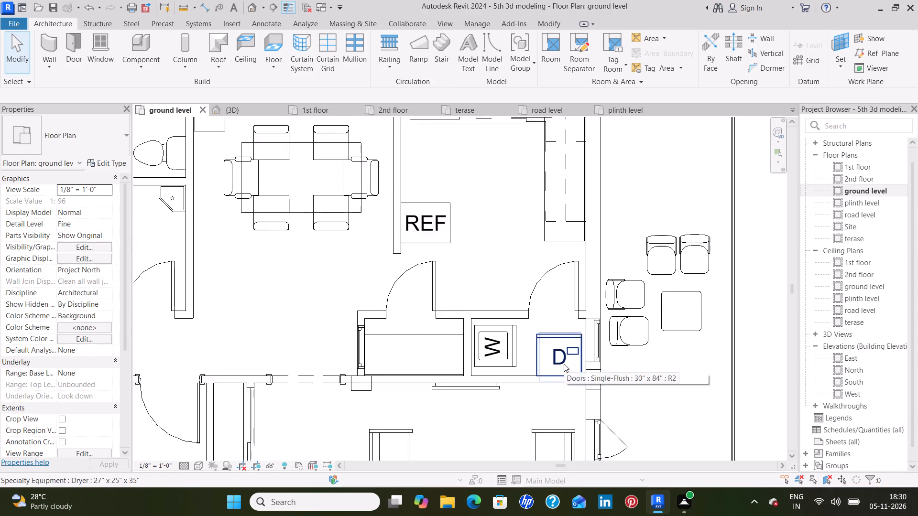
scroll(564, 364, up, 3)
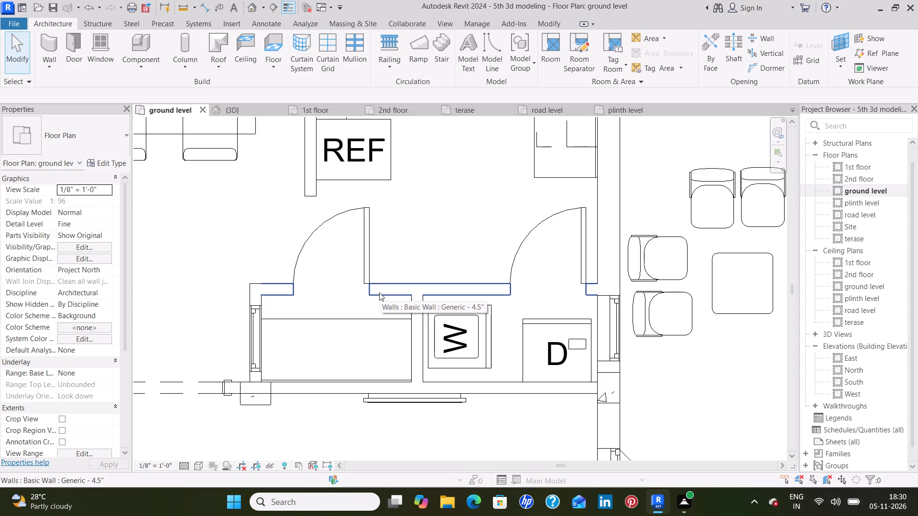
scroll(379, 292, down, 2)
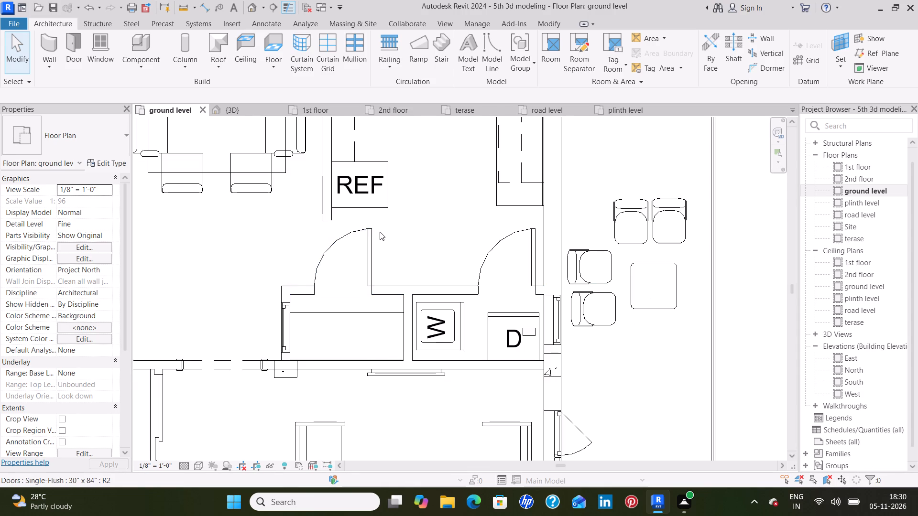
scroll(380, 232, down, 1)
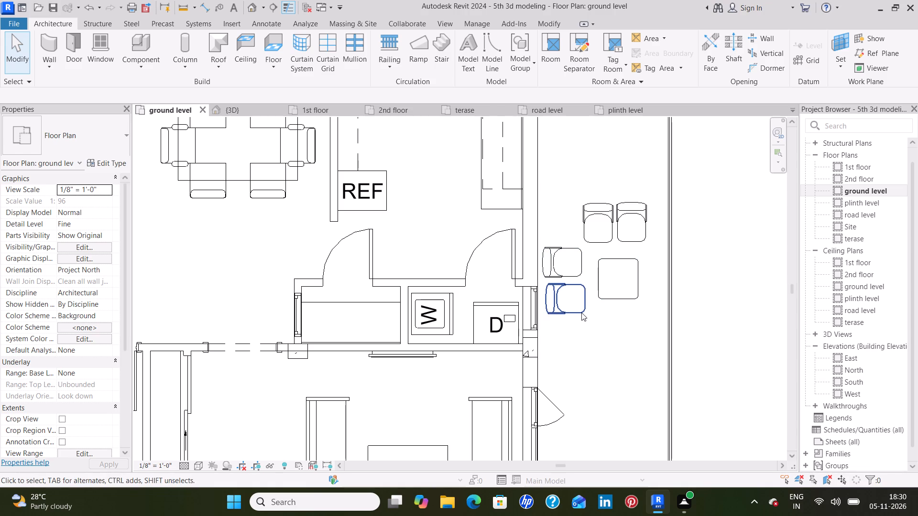
scroll(593, 301, up, 2)
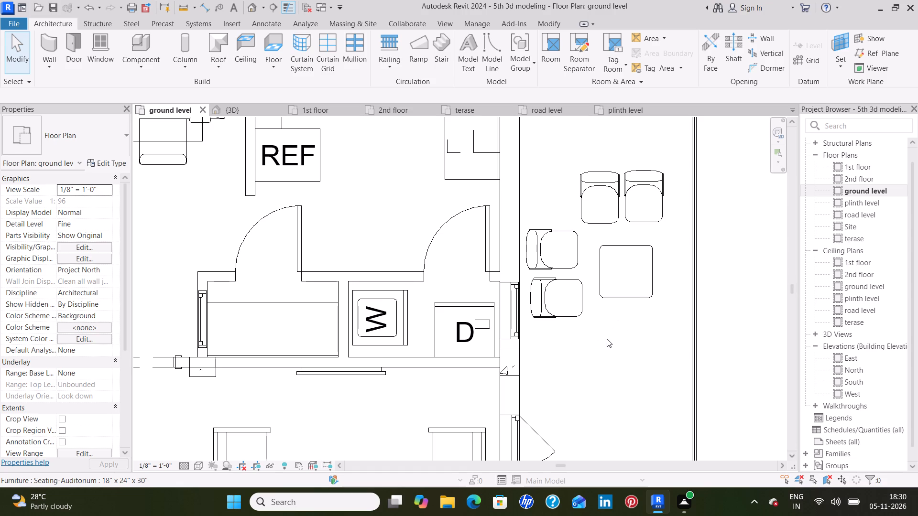
scroll(607, 339, down, 4)
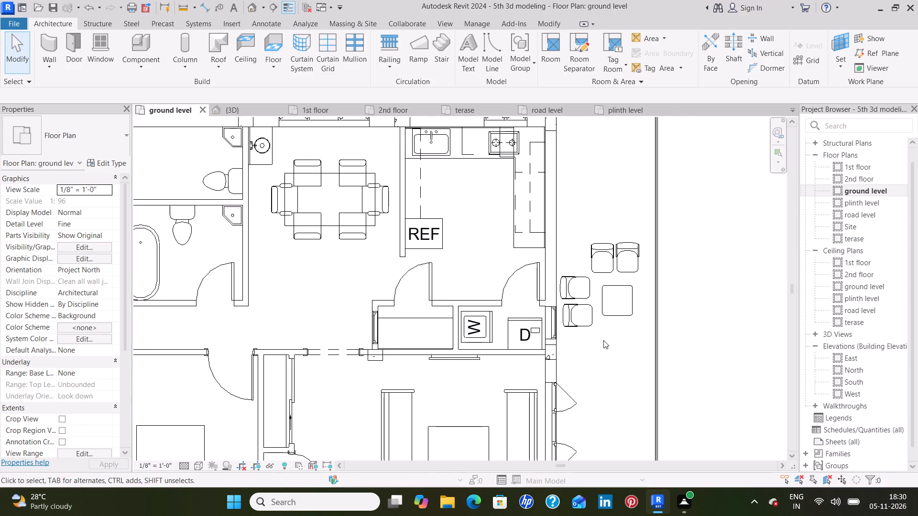
scroll(603, 340, down, 1)
middle_drag(603, 344, 595, 403)
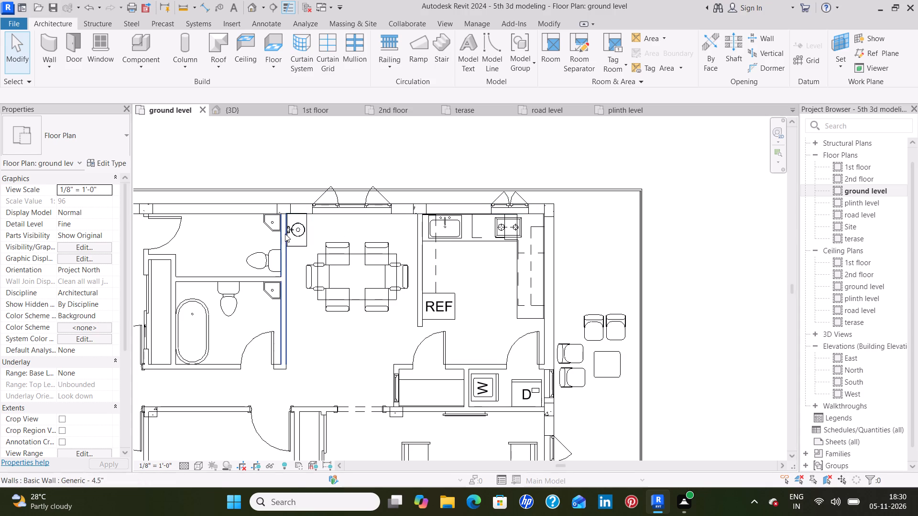
middle_drag(223, 233, 427, 233)
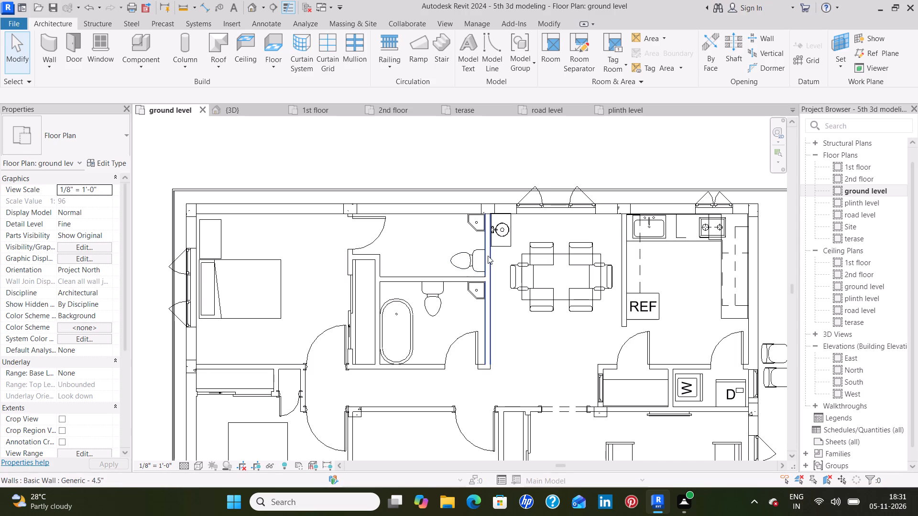
scroll(502, 311, down, 3)
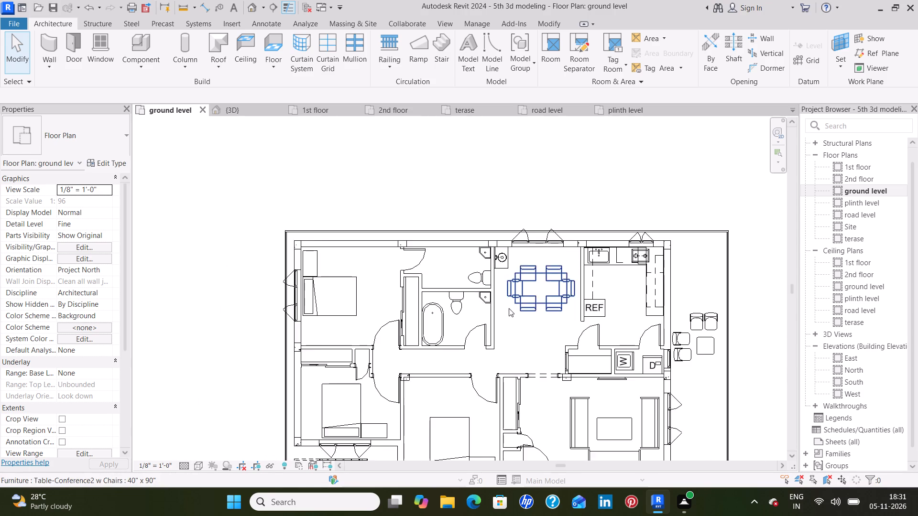
scroll(509, 308, down, 3)
middle_drag(518, 316, 521, 265)
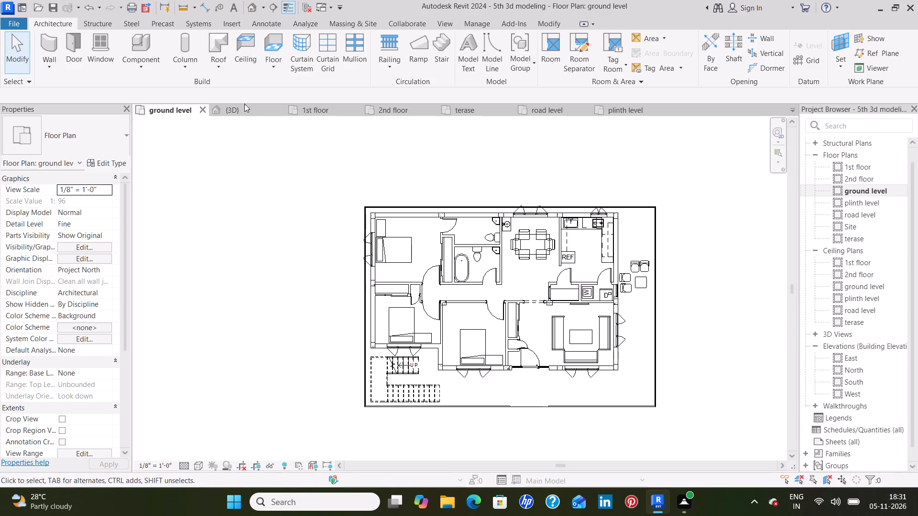
Open the 3D view and examine the building's storeys, railings and windows, focusing on the chairs and table on the balcony.
click(242, 116)
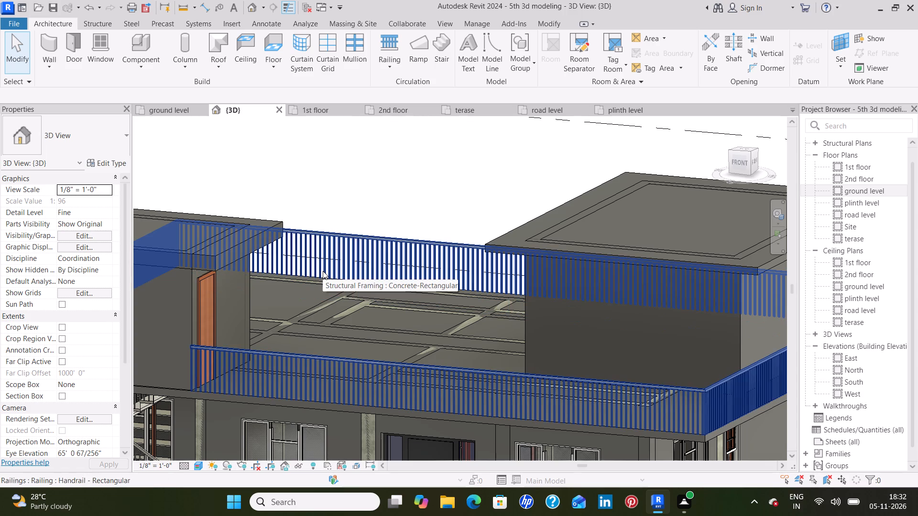
scroll(350, 252, down, 5)
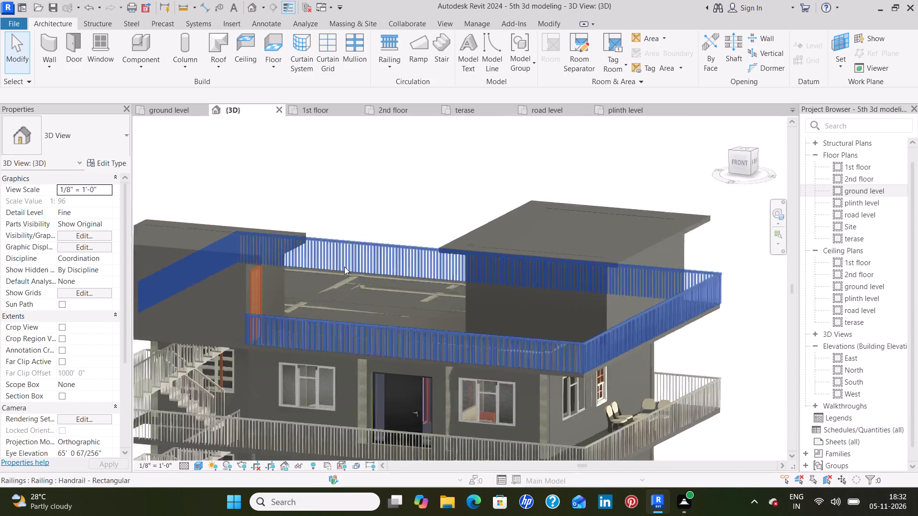
scroll(322, 278, down, 3)
scroll(376, 331, down, 1)
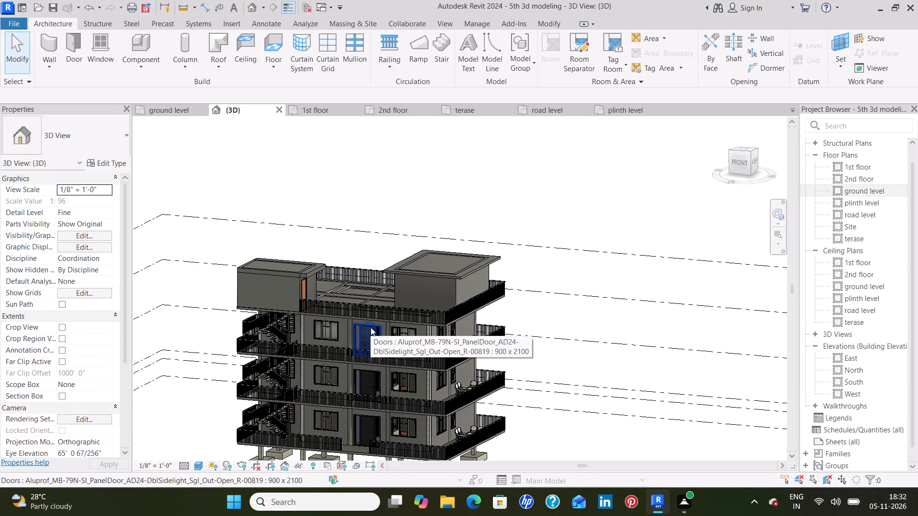
scroll(371, 327, up, 4)
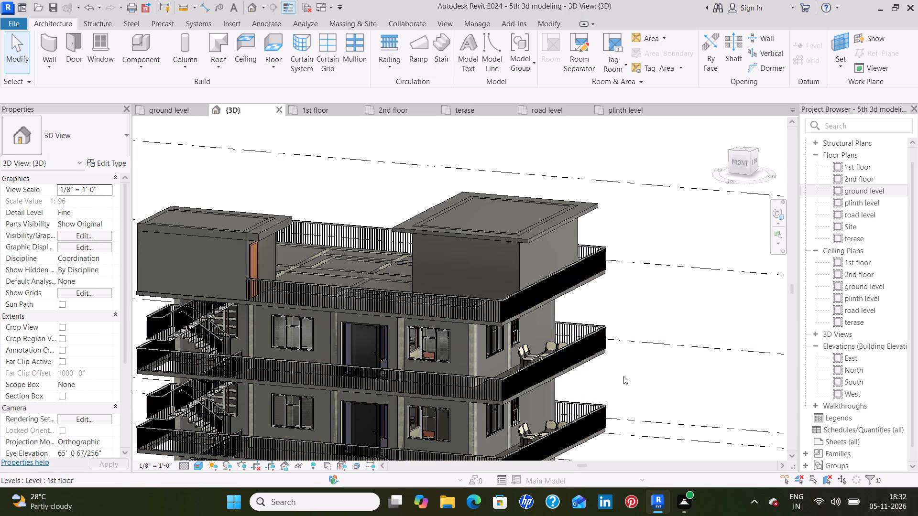
middle_drag(607, 367, 569, 350)
middle_drag(472, 353, 514, 353)
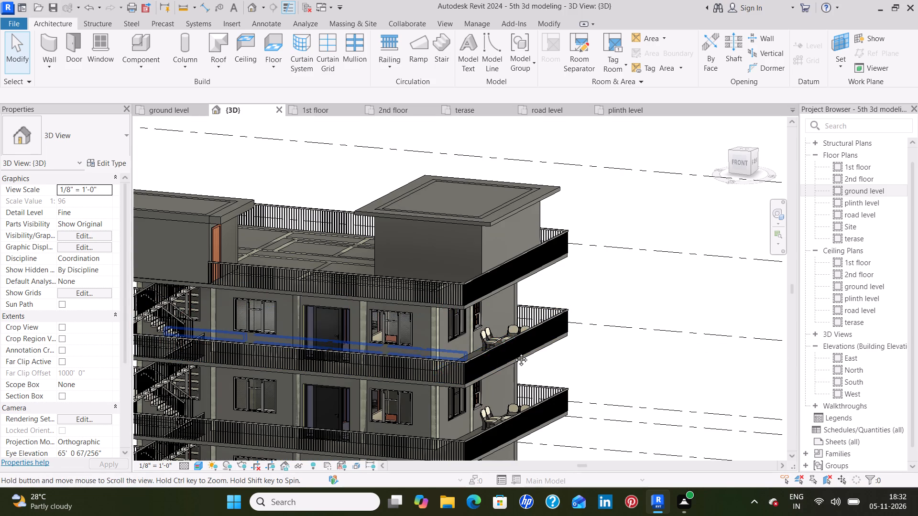
middle_drag(514, 353, 552, 355)
scroll(593, 340, up, 10)
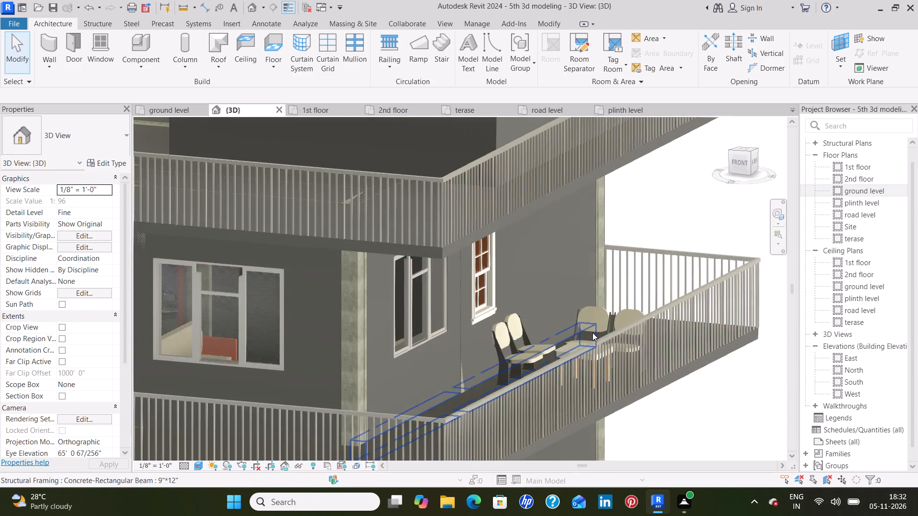
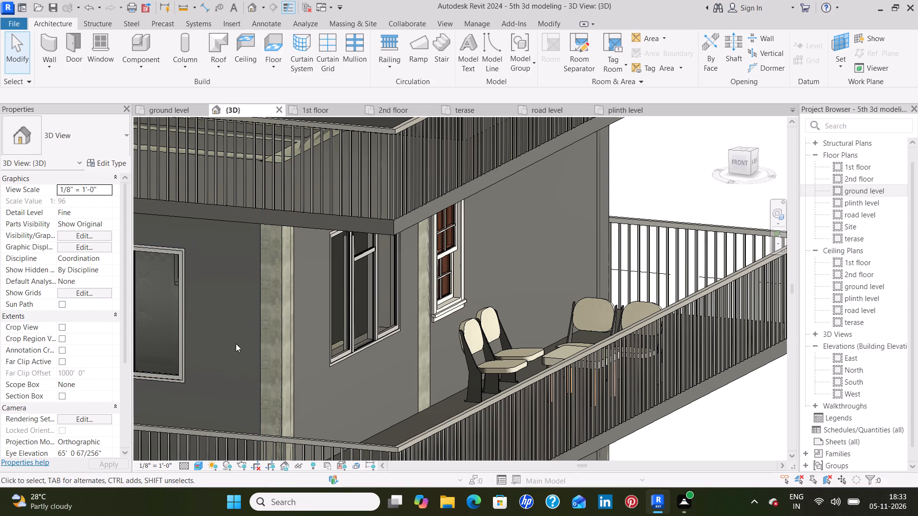
Examine the whole building in 3D from the rooftop rooms down through the storeys, including the front facade and corner balconies.
click(668, 175)
scroll(589, 250, down, 6)
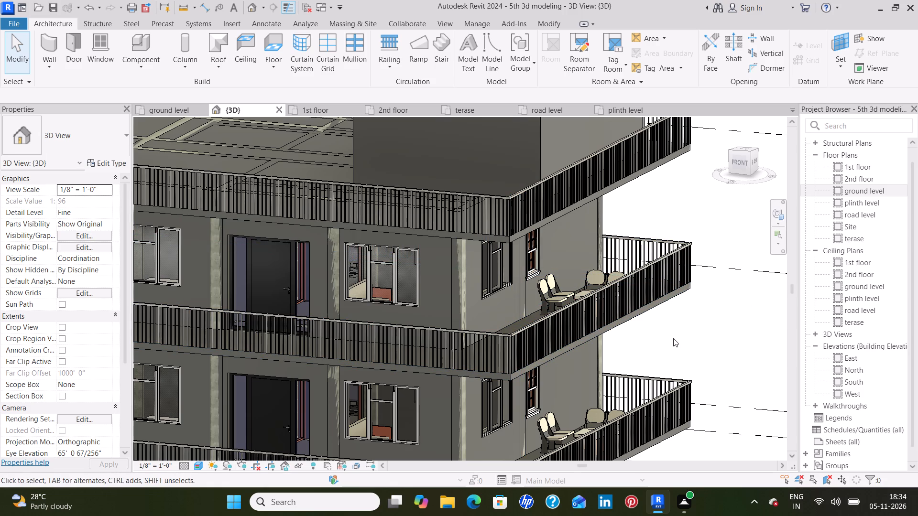
scroll(669, 330, down, 4)
middle_drag(669, 330, 670, 286)
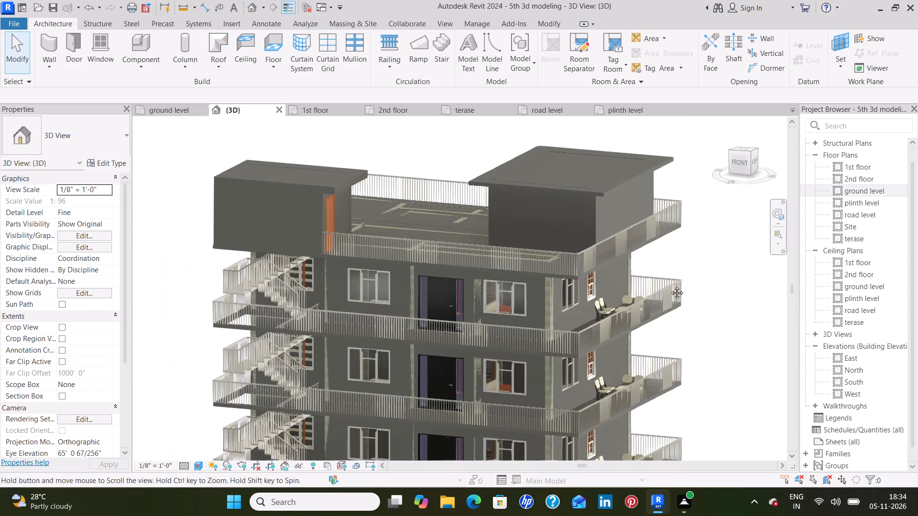
middle_drag(670, 286, 672, 259)
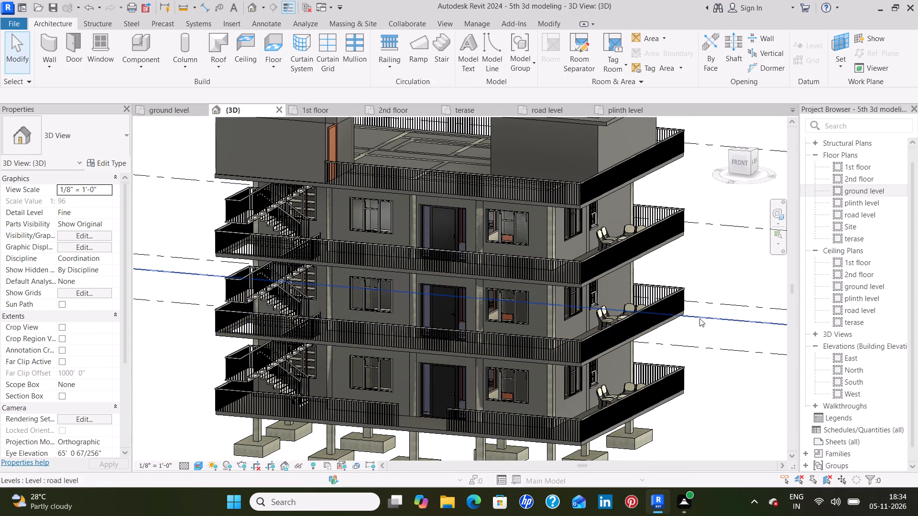
scroll(570, 336, up, 1)
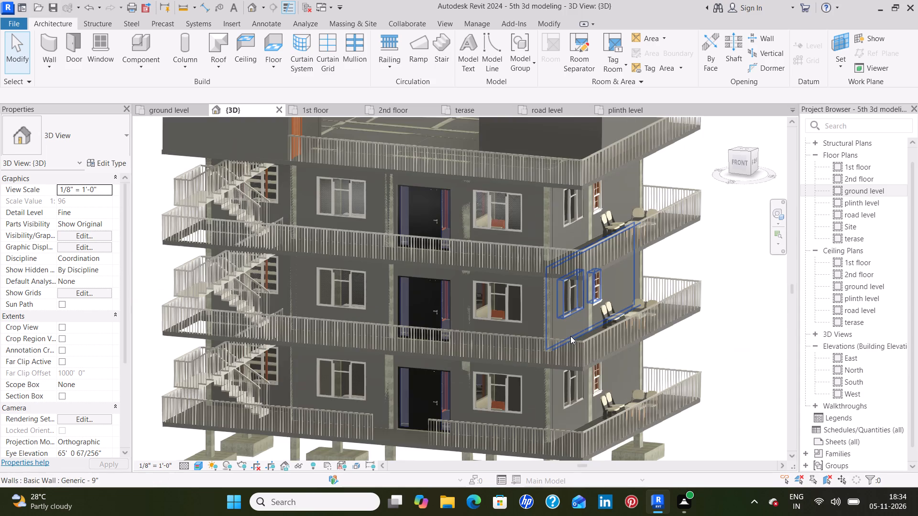
scroll(570, 336, up, 3)
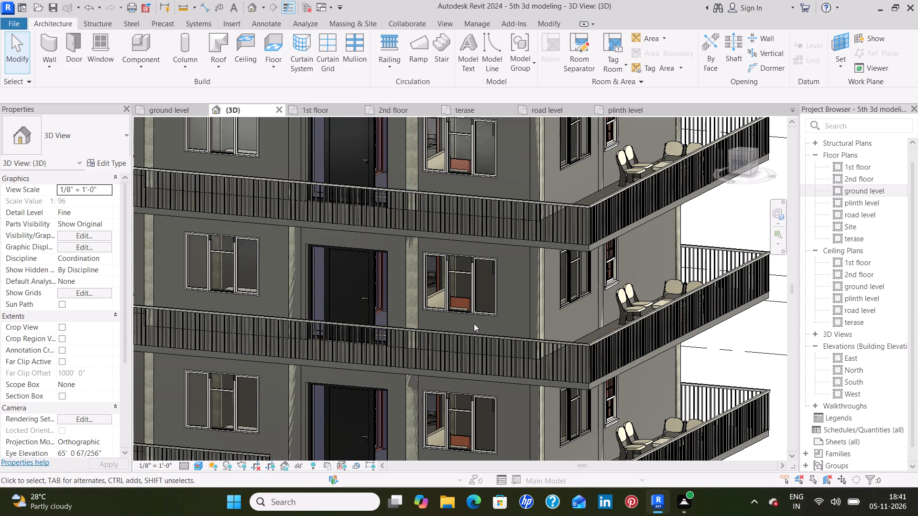
Examine the building's column footings, lower storeys, external stairs and railings in 3D, up to the terrace and rooftop rooms.
scroll(470, 320, down, 4)
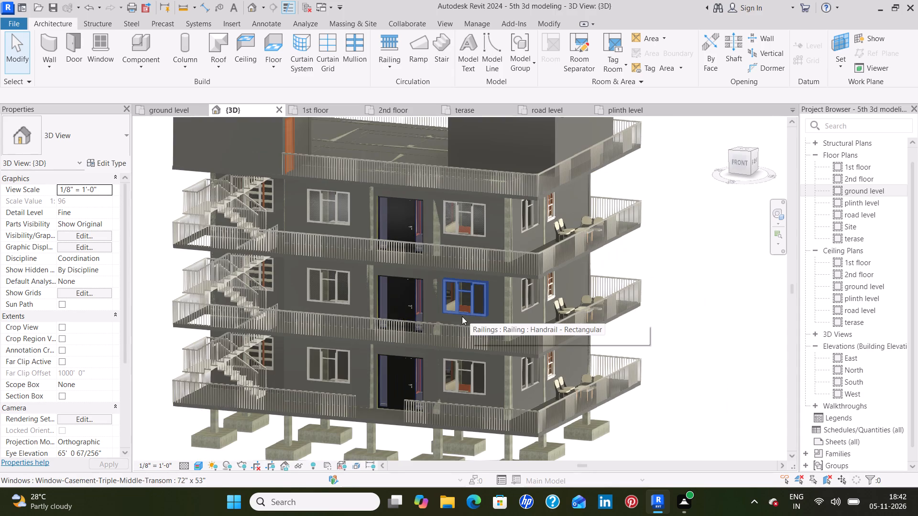
middle_drag(450, 316, 510, 277)
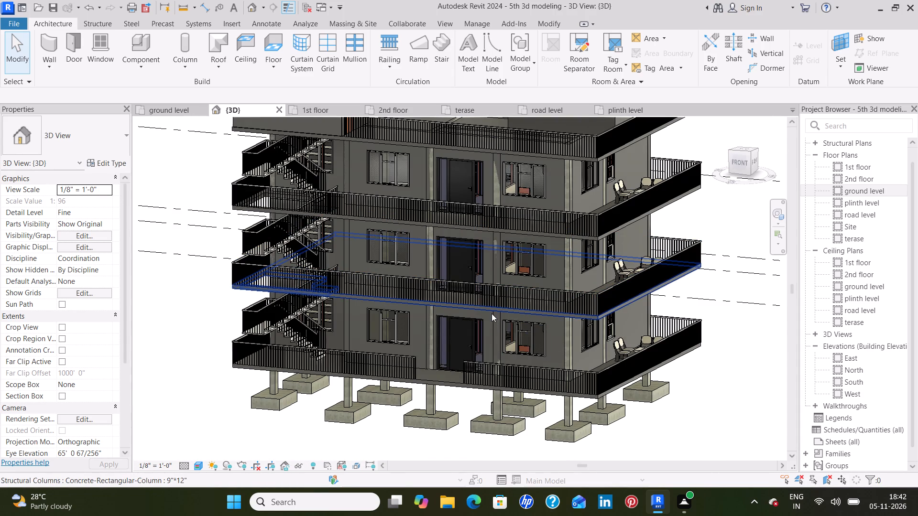
scroll(492, 313, up, 2)
scroll(492, 313, down, 1)
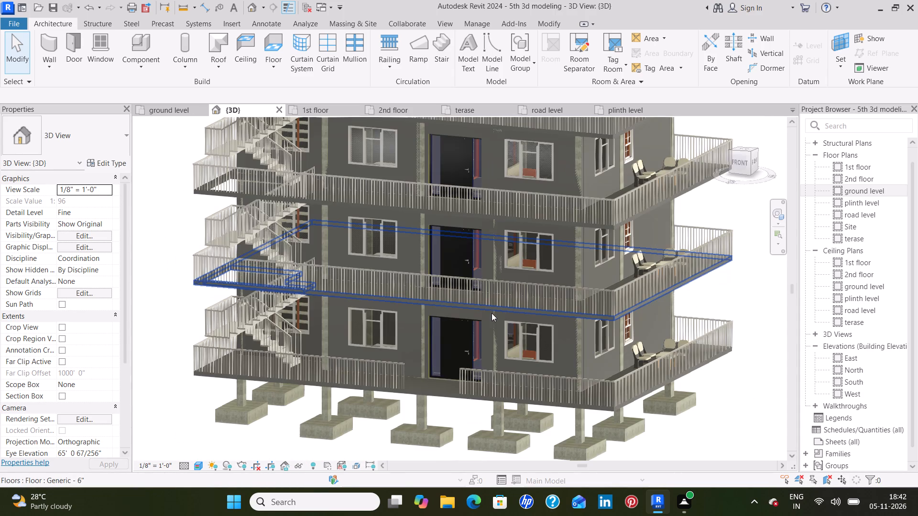
scroll(488, 312, up, 1)
scroll(483, 314, down, 1)
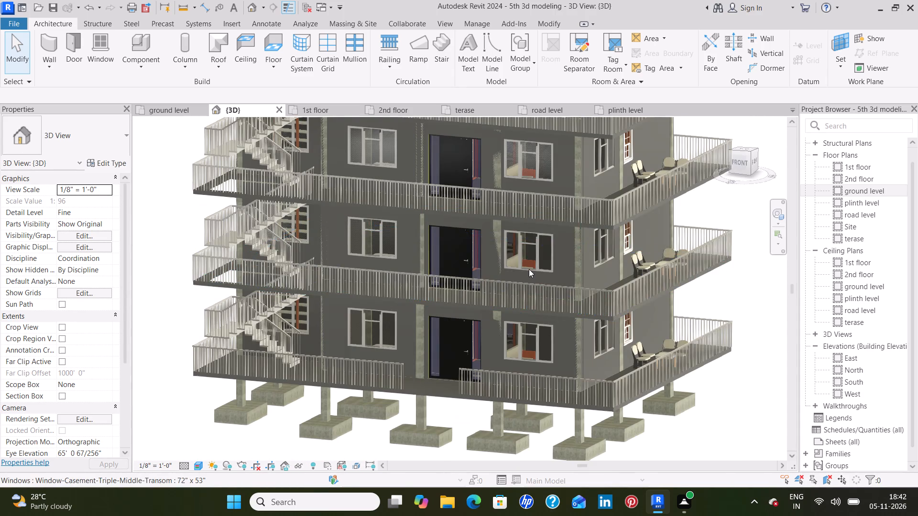
middle_drag(529, 269, 516, 301)
scroll(516, 298, down, 2)
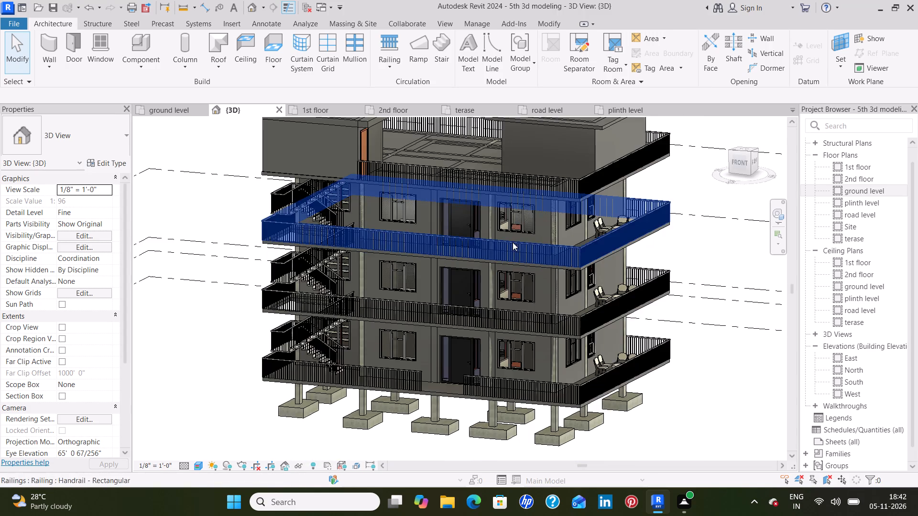
middle_drag(513, 245, 513, 290)
scroll(495, 287, up, 2)
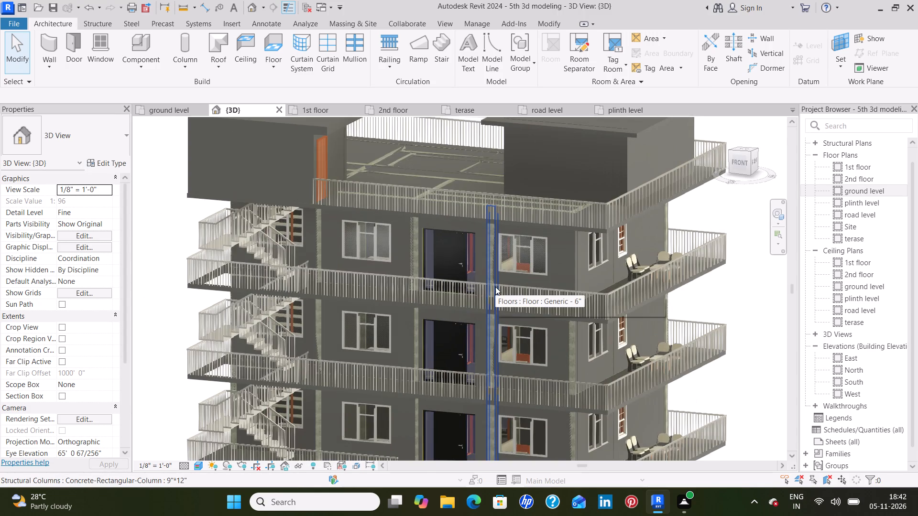
scroll(495, 287, down, 1)
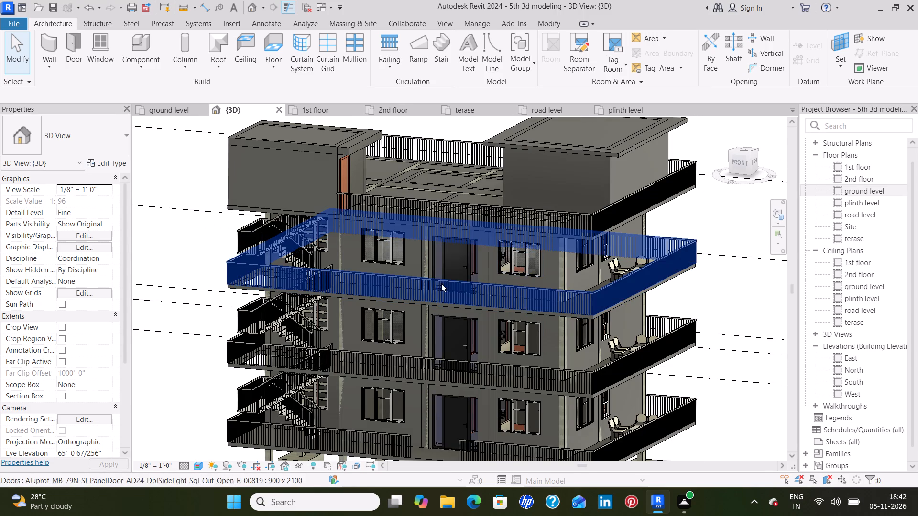
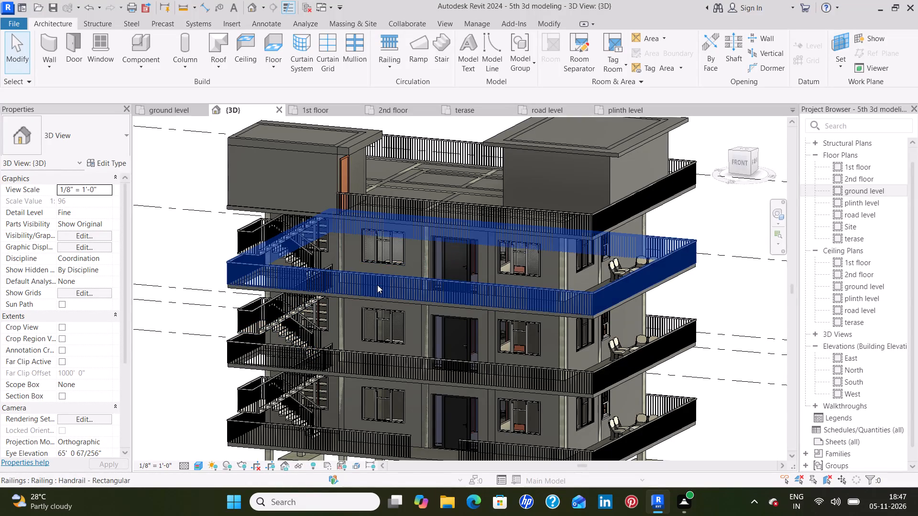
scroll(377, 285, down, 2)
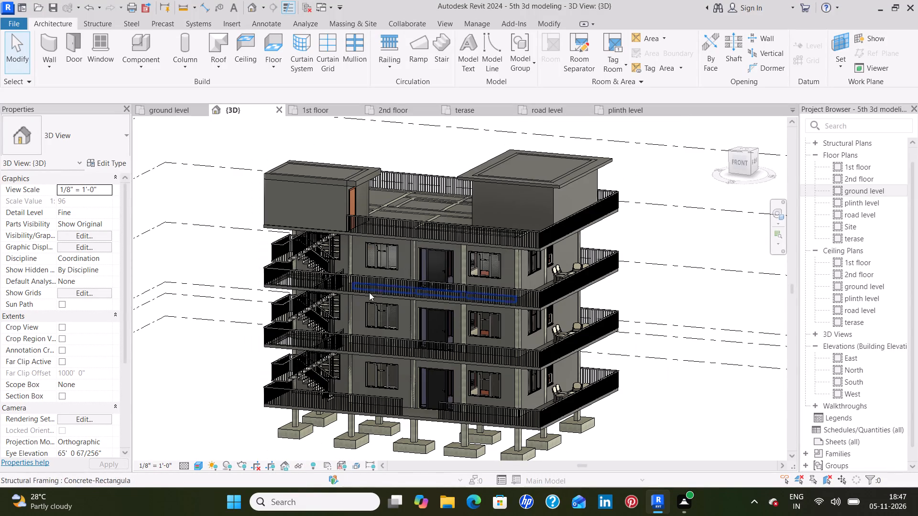
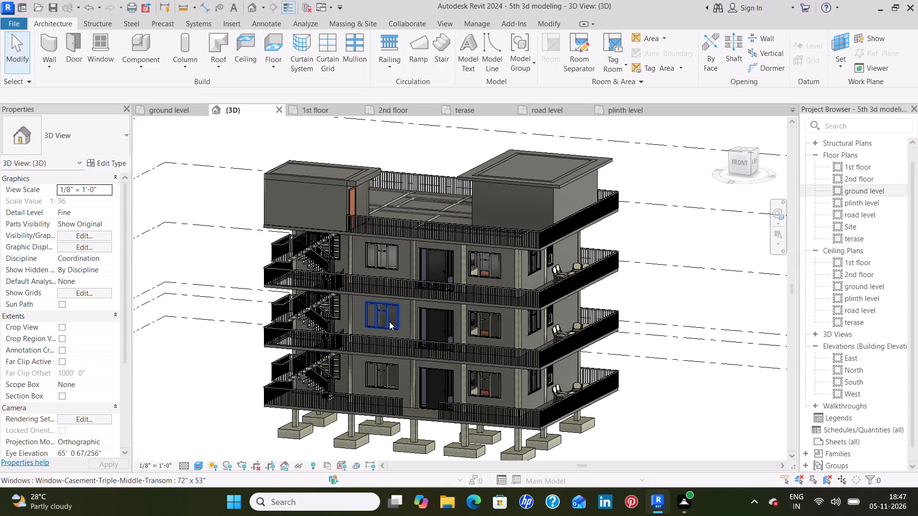
Inspect the first-floor triple casement window beside the entrance door on the front facade, checking its frame, mullions and transom.
scroll(391, 325, up, 11)
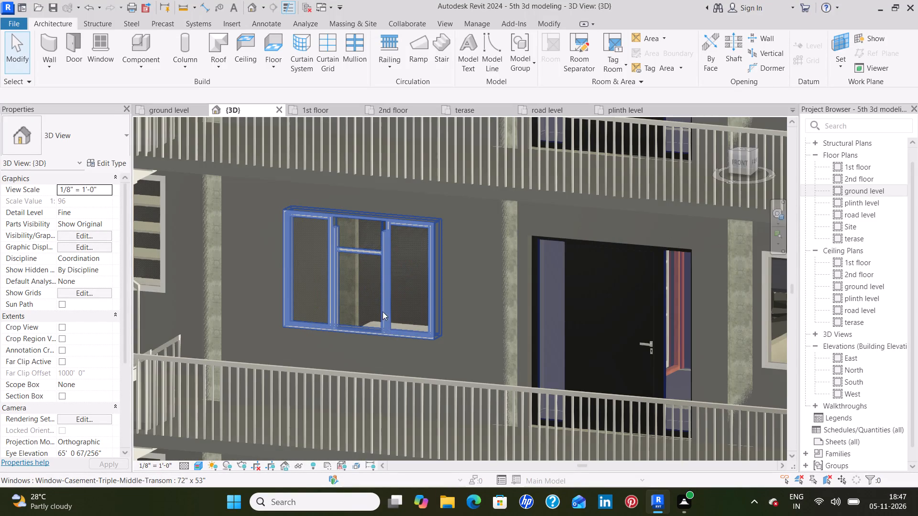
scroll(386, 236, up, 2)
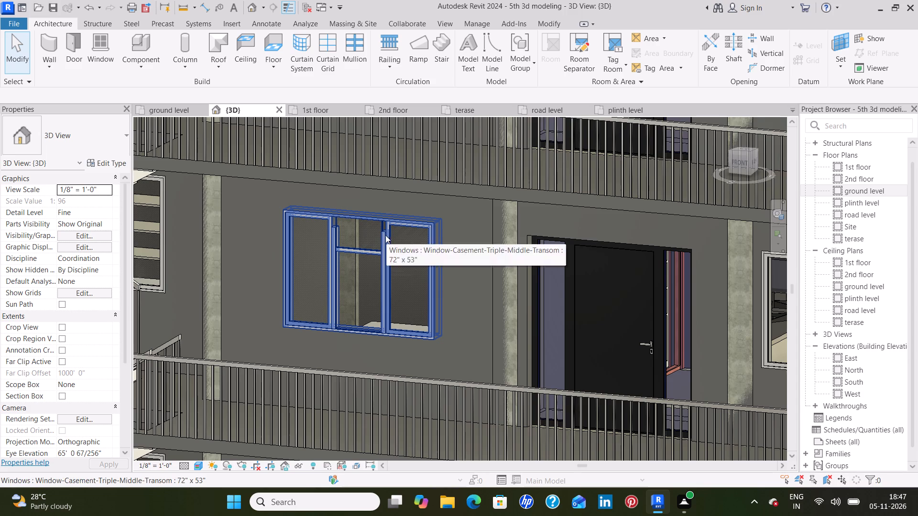
scroll(377, 237, up, 3)
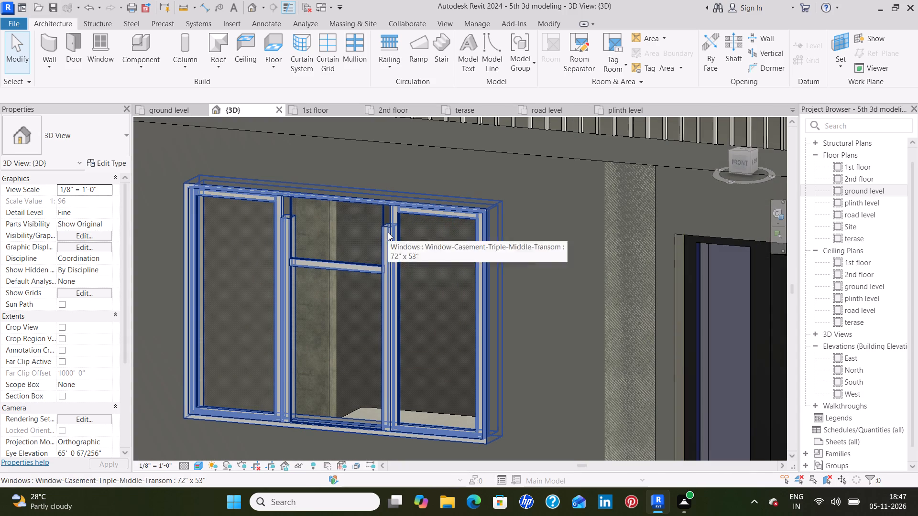
click(388, 232)
scroll(389, 227, up, 7)
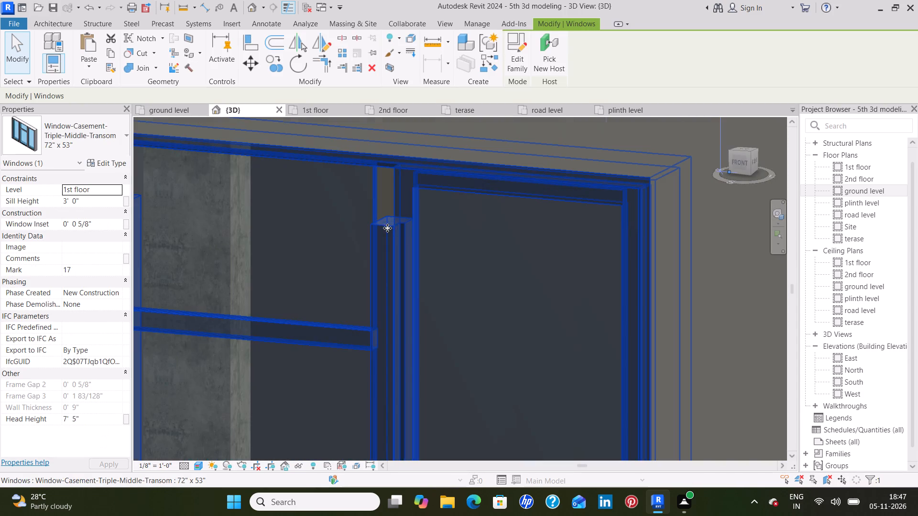
scroll(367, 249, down, 8)
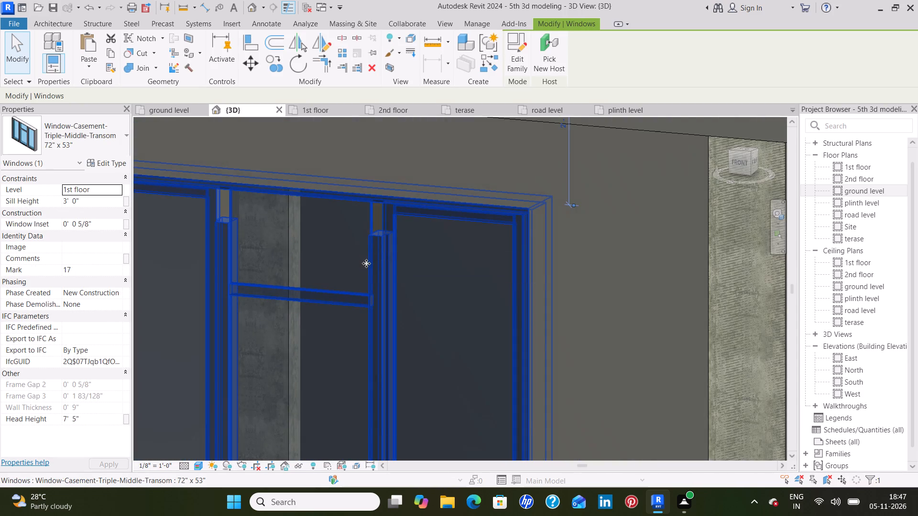
scroll(367, 269, down, 10)
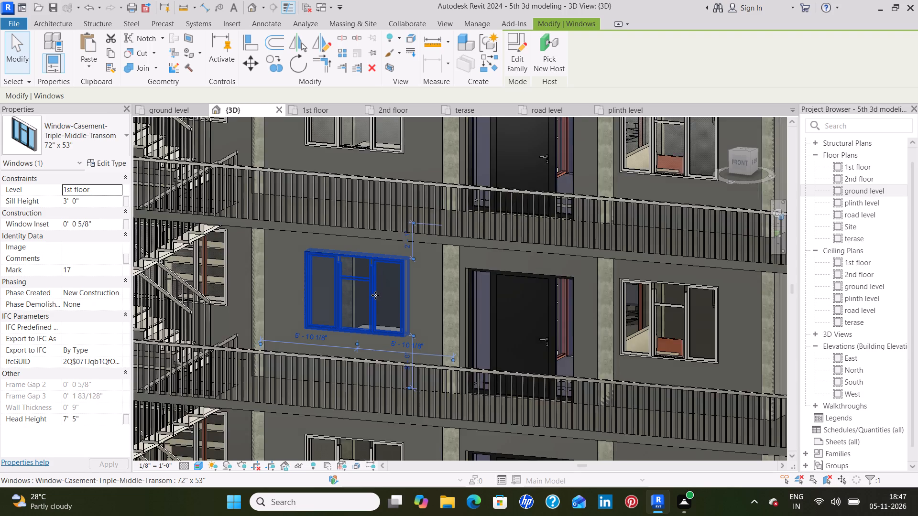
scroll(374, 297, down, 4)
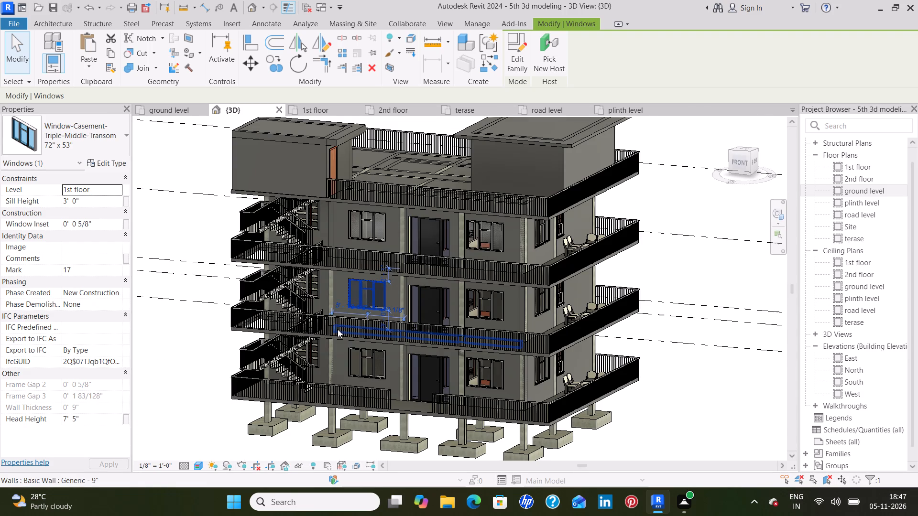
key(Escape)
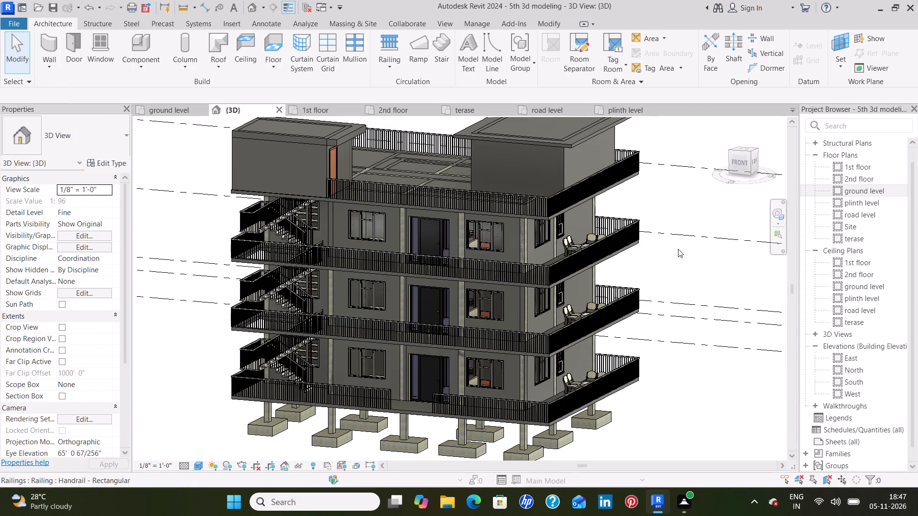
Examine the terrace around the stair room, checking its door, the end of the railing and the slab edge.
scroll(665, 257, down, 3)
middle_drag(642, 220, 641, 223)
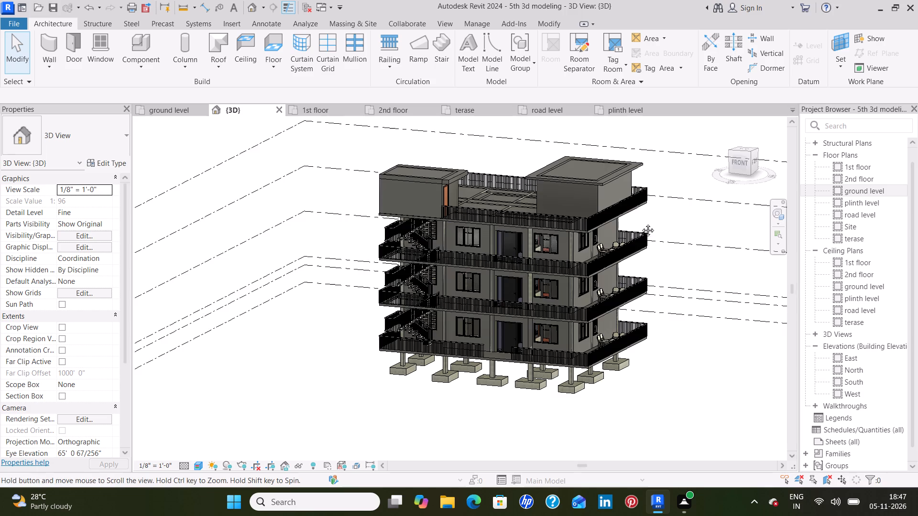
middle_drag(641, 223, 581, 292)
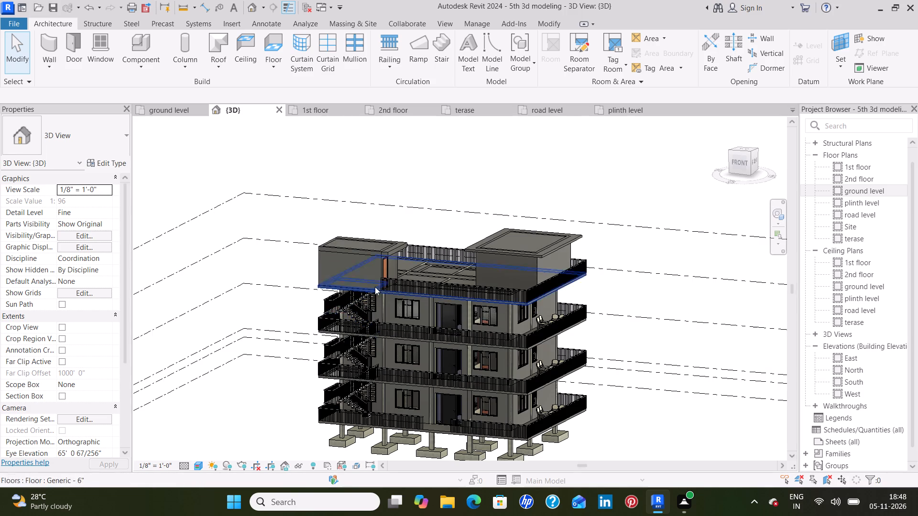
scroll(381, 284, up, 16)
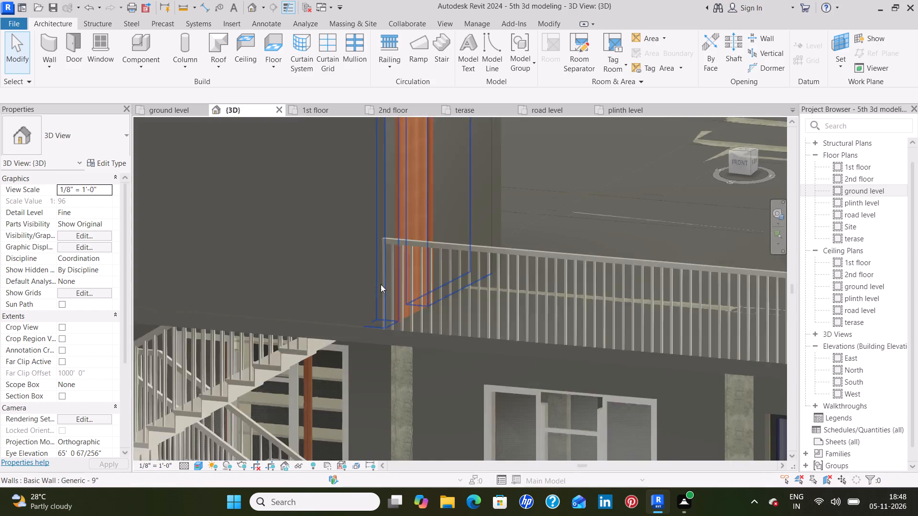
scroll(381, 284, up, 6)
scroll(381, 284, down, 5)
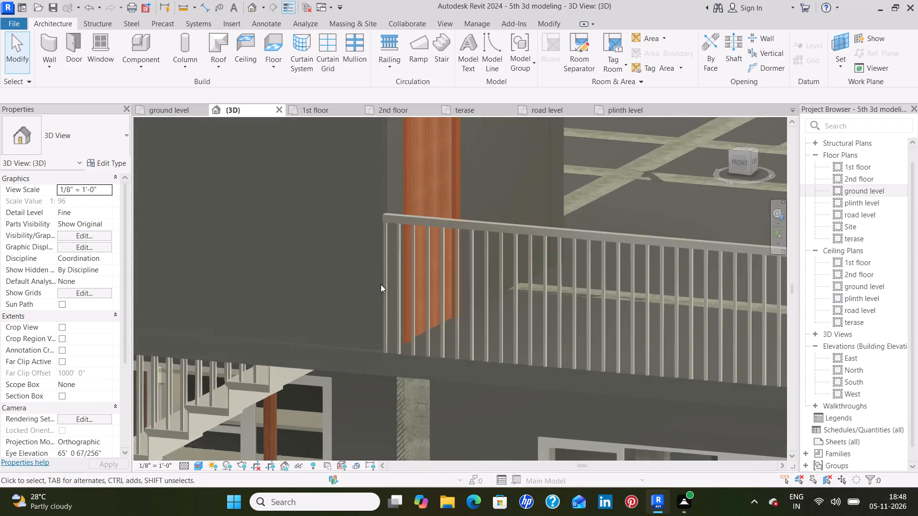
scroll(380, 284, down, 12)
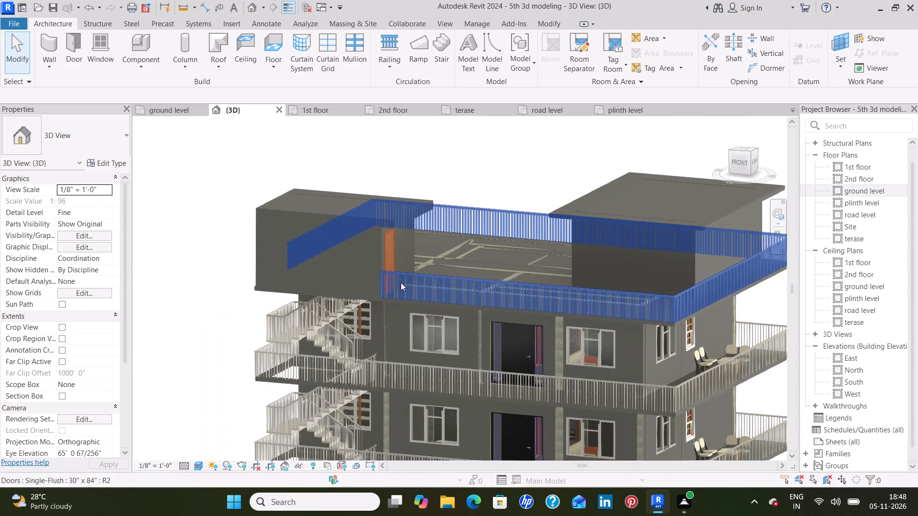
scroll(522, 176, down, 4)
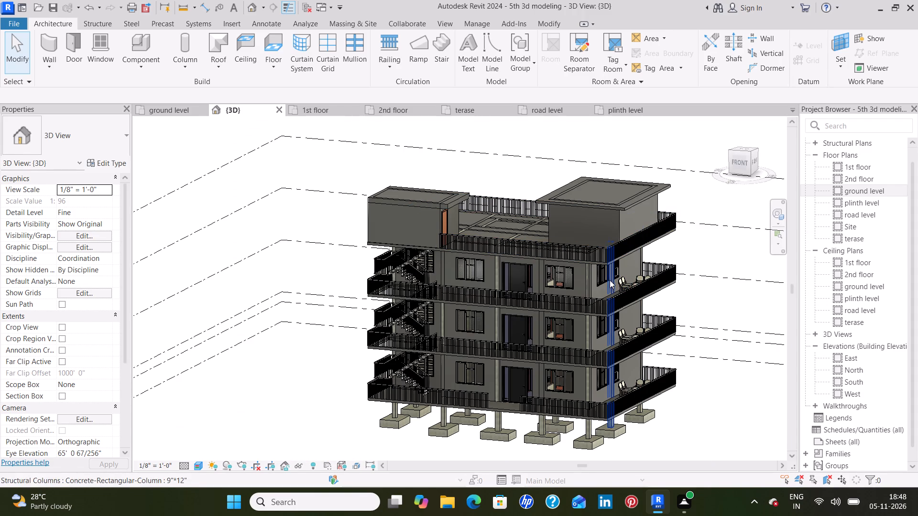
Examine the balcony corners on the upper storeys, checking the railings, slab edges and outdoor chairs.
scroll(678, 299, up, 2)
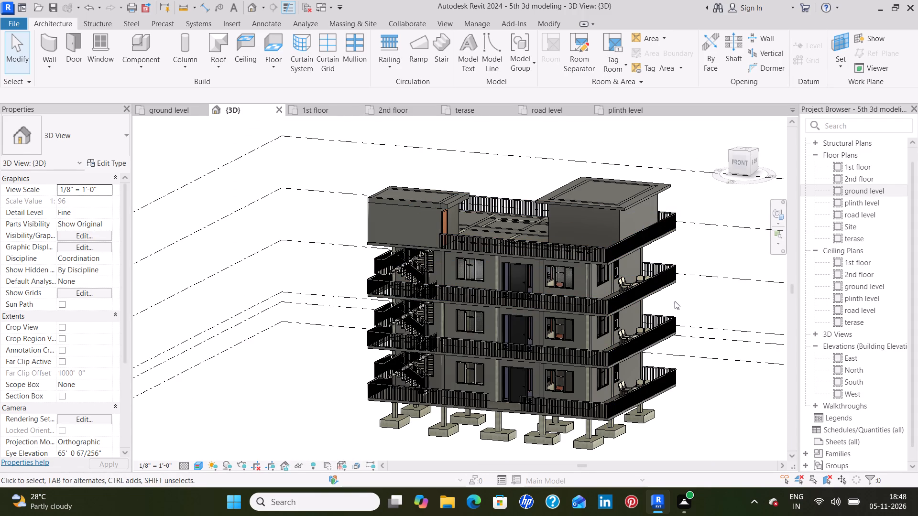
scroll(675, 301, up, 5)
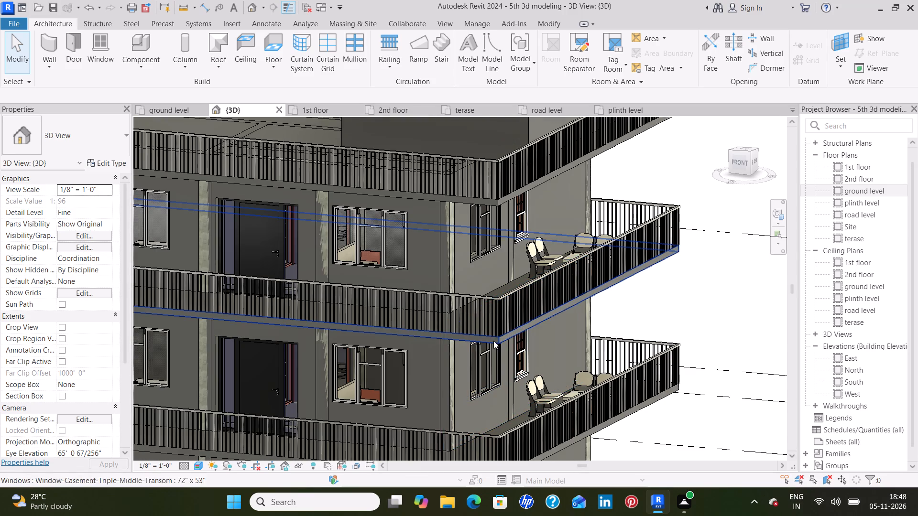
scroll(498, 319, up, 5)
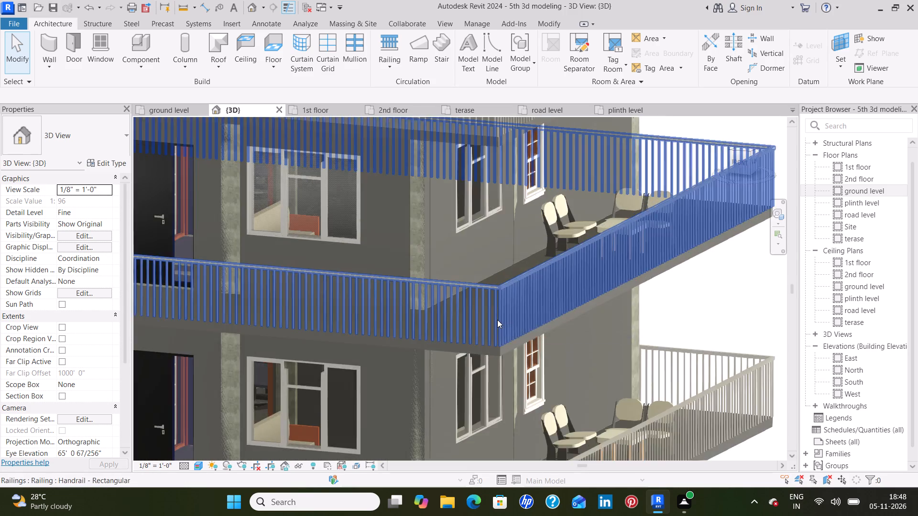
scroll(497, 320, up, 2)
scroll(497, 320, down, 4)
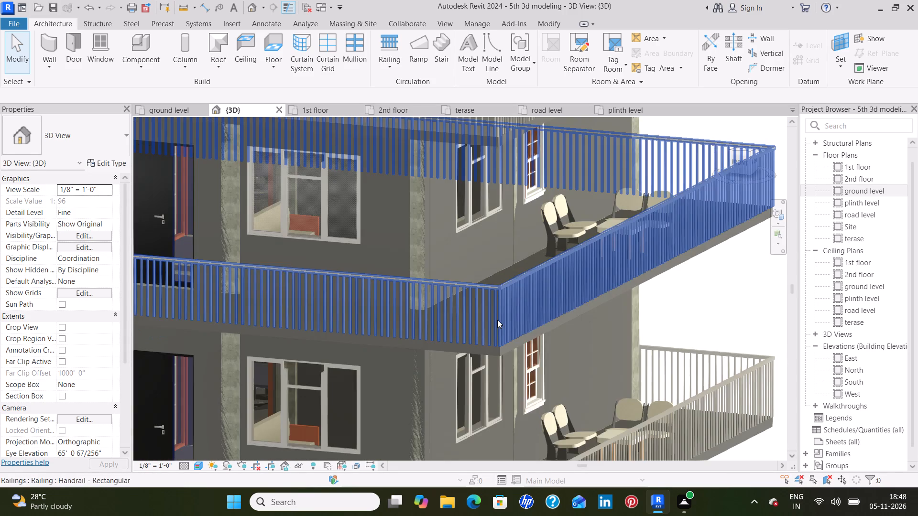
scroll(497, 320, down, 9)
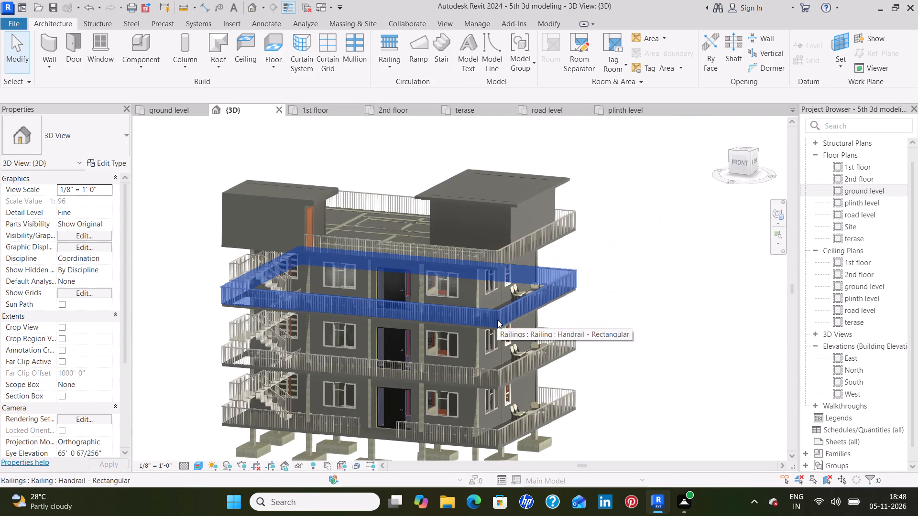
scroll(497, 320, down, 3)
scroll(597, 301, up, 5)
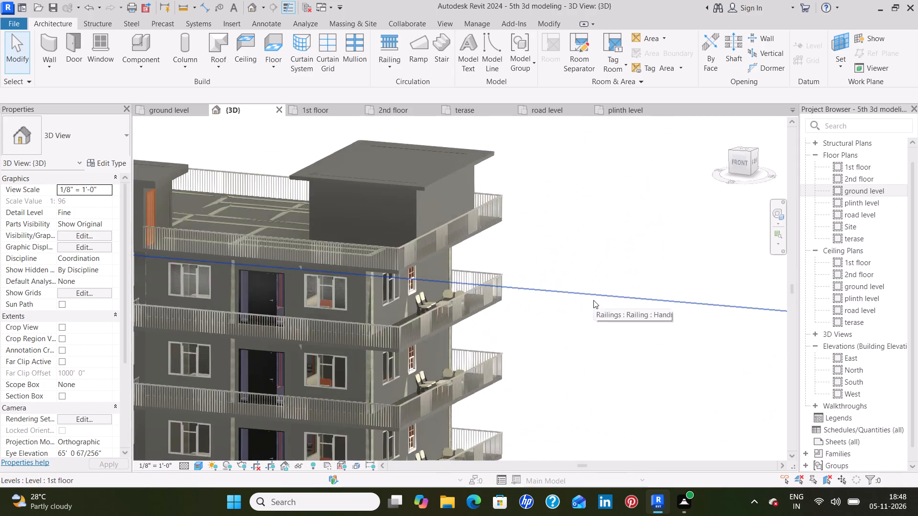
scroll(593, 300, up, 4)
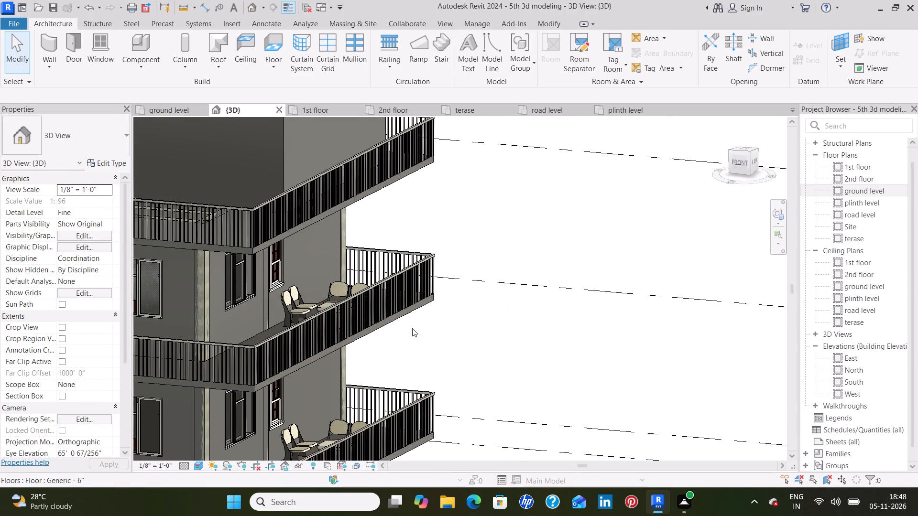
scroll(473, 329, down, 4)
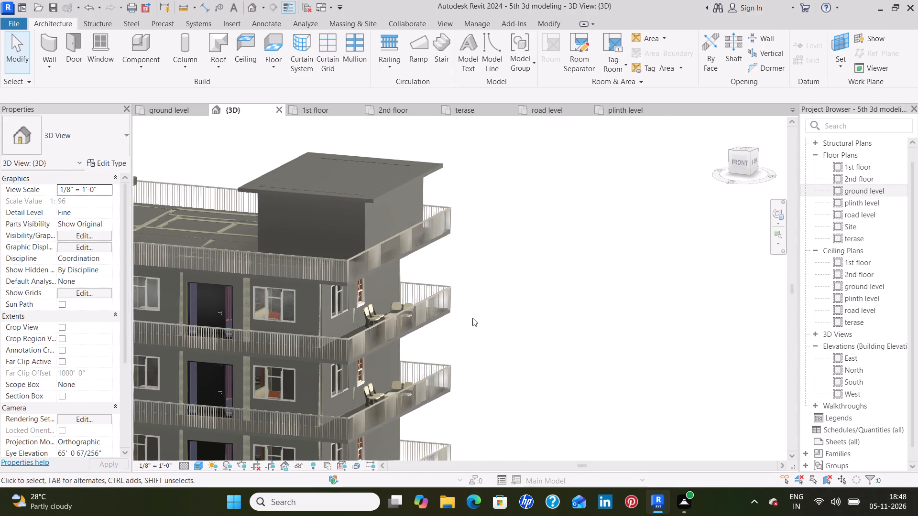
middle_drag(257, 328, 383, 308)
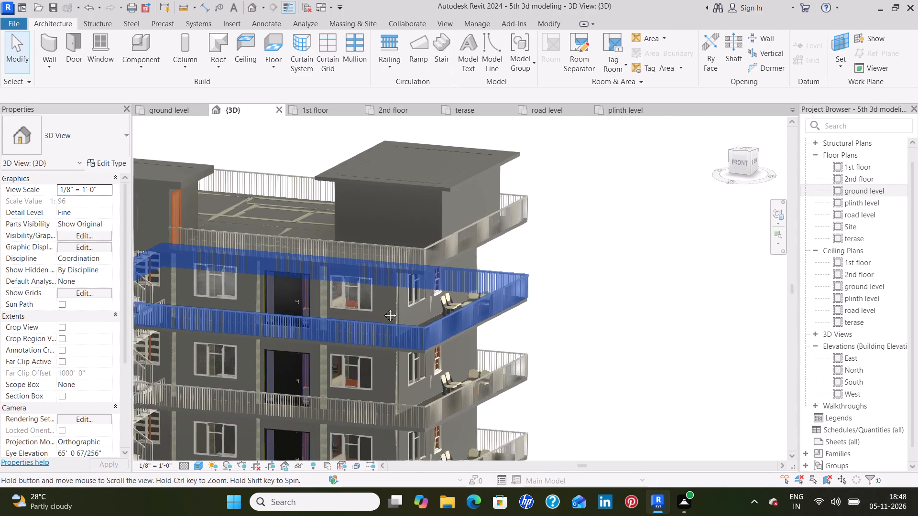
middle_drag(383, 308, 495, 291)
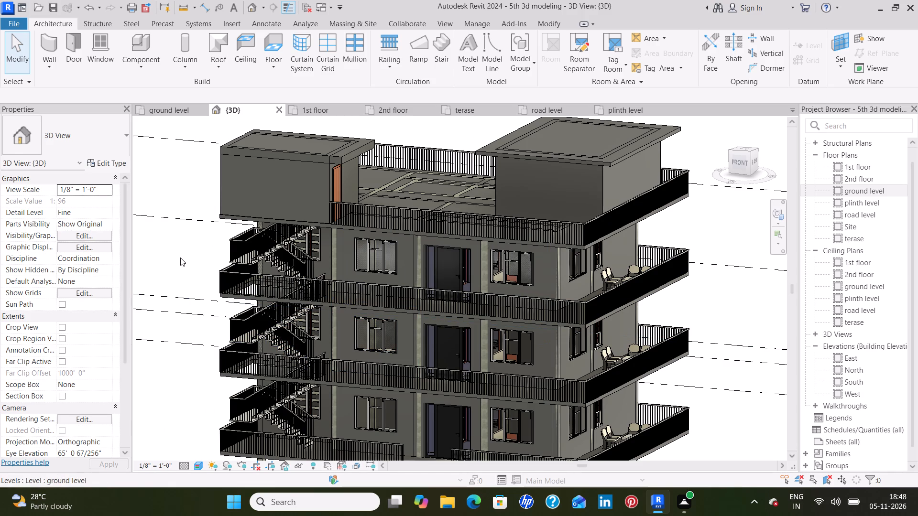
Inspect the ground-level triple casement window between the staircase and the entrance door, and the wall around it.
scroll(388, 293, down, 5)
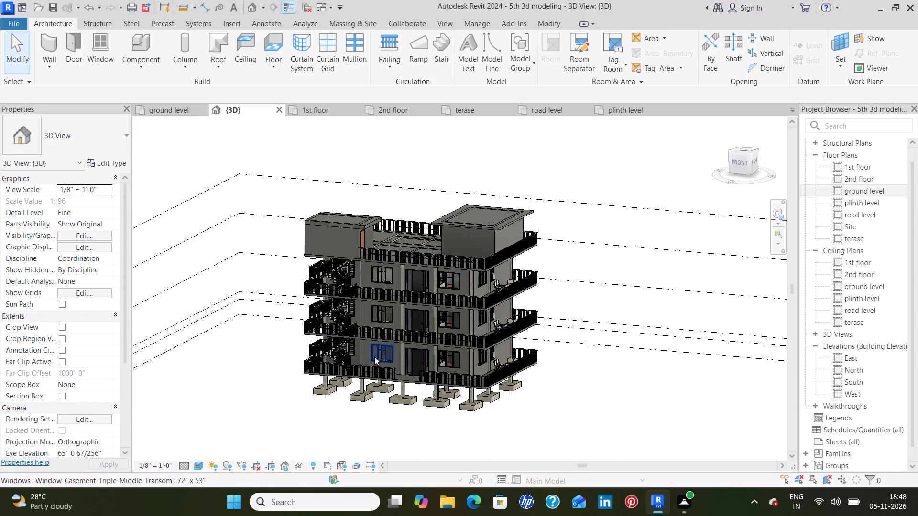
middle_drag(381, 356, 361, 329)
scroll(360, 328, up, 3)
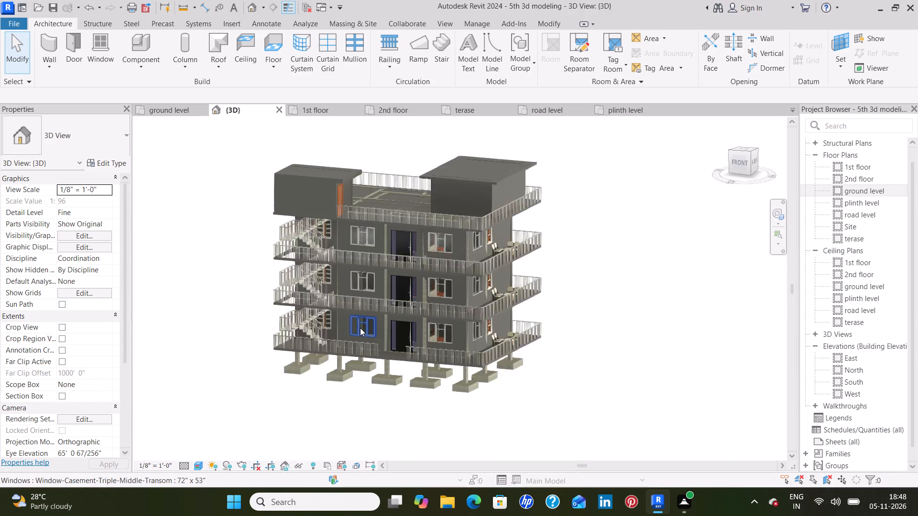
scroll(360, 328, up, 13)
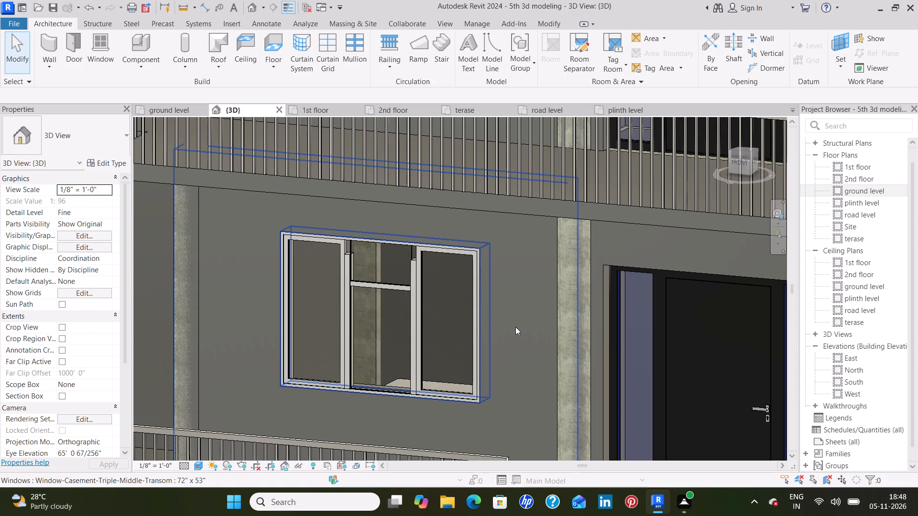
scroll(515, 327, down, 11)
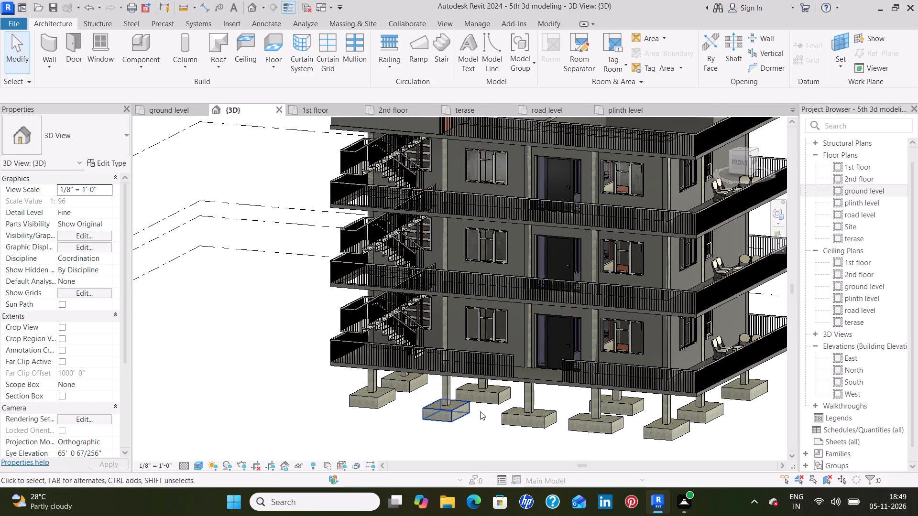
Examine the ground-level opening behind the exterior staircase and the 96" x 12" x 84" shelving unit inside it.
scroll(425, 318, up, 6)
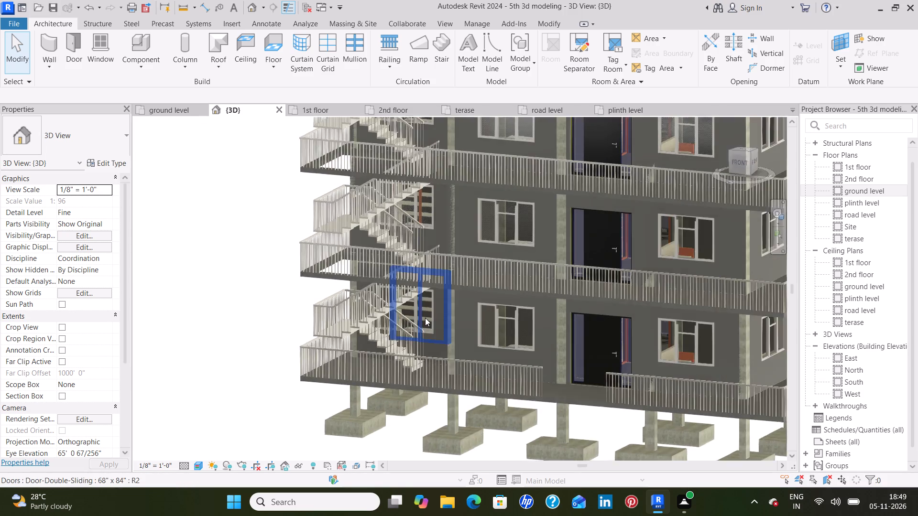
scroll(424, 318, up, 12)
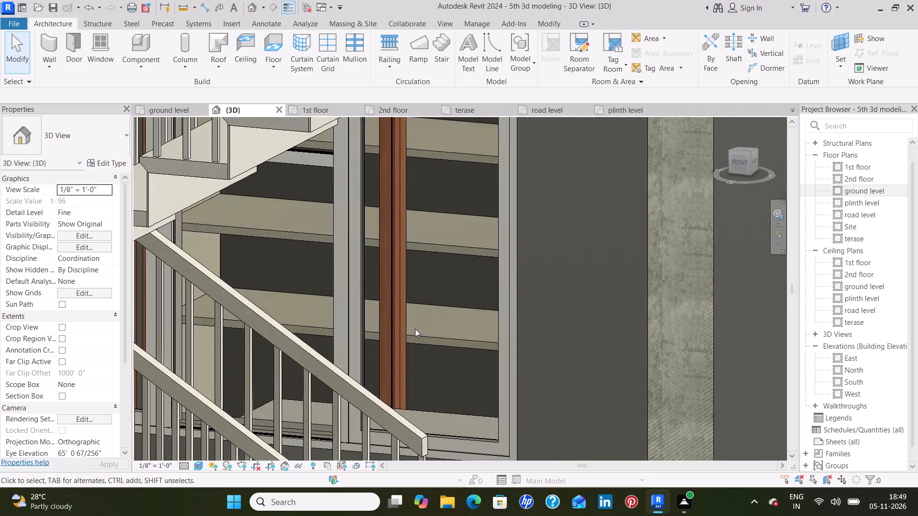
click(448, 250)
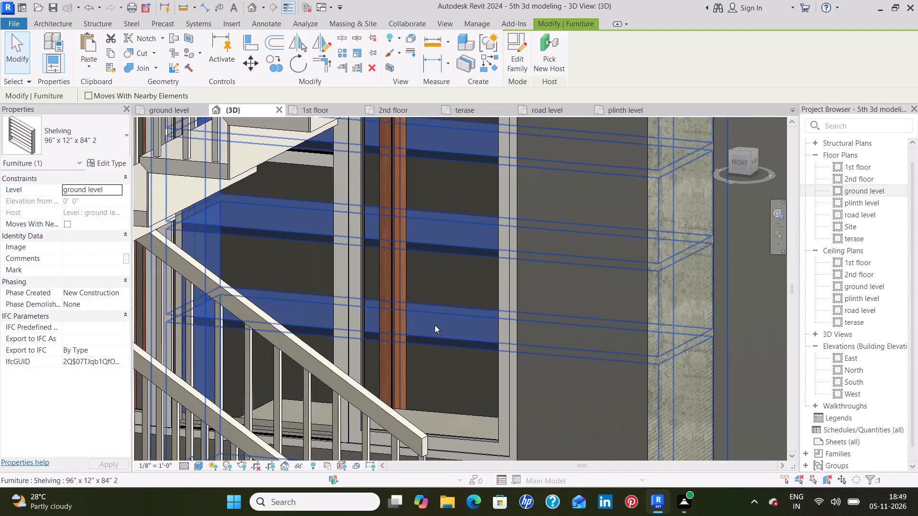
scroll(430, 358, down, 8)
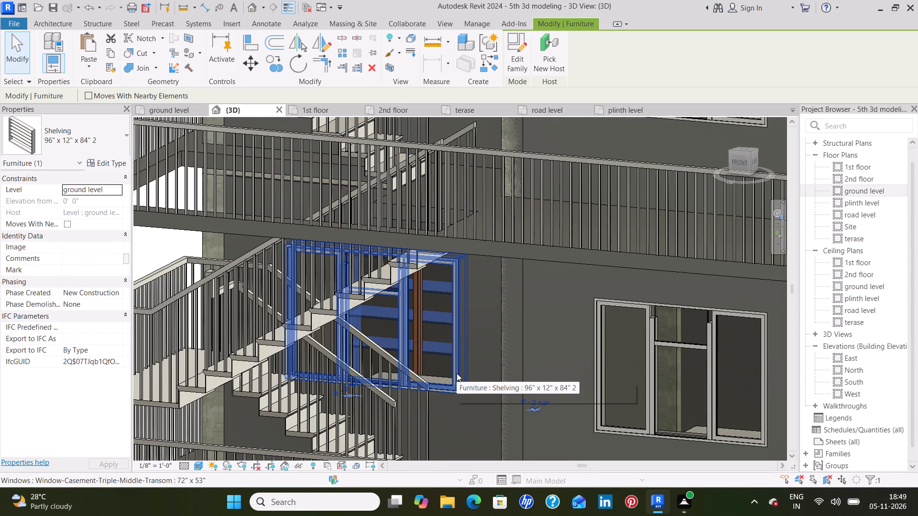
key(Escape)
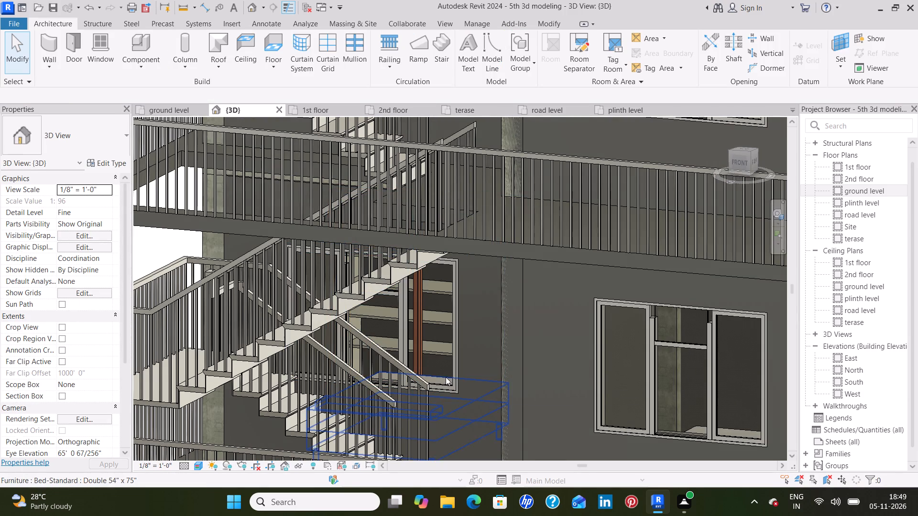
scroll(542, 342, down, 9)
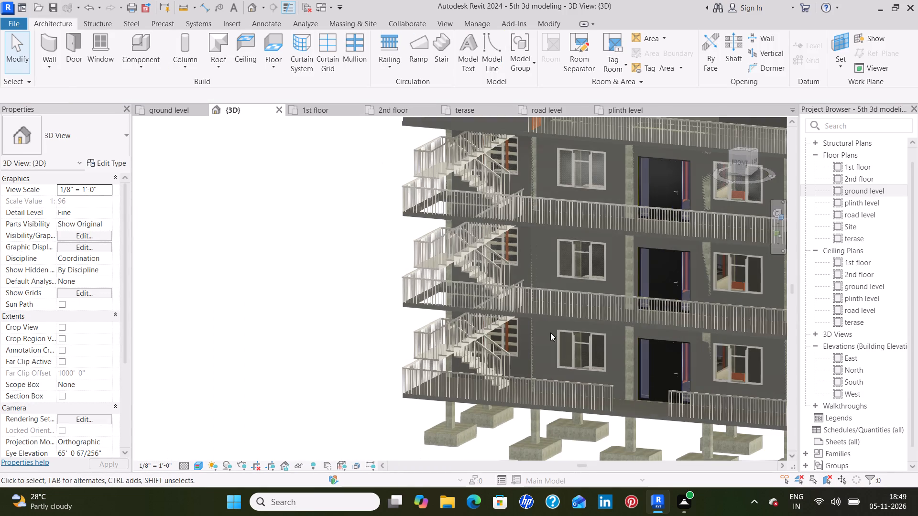
scroll(577, 279, down, 2)
middle_drag(568, 282, 533, 354)
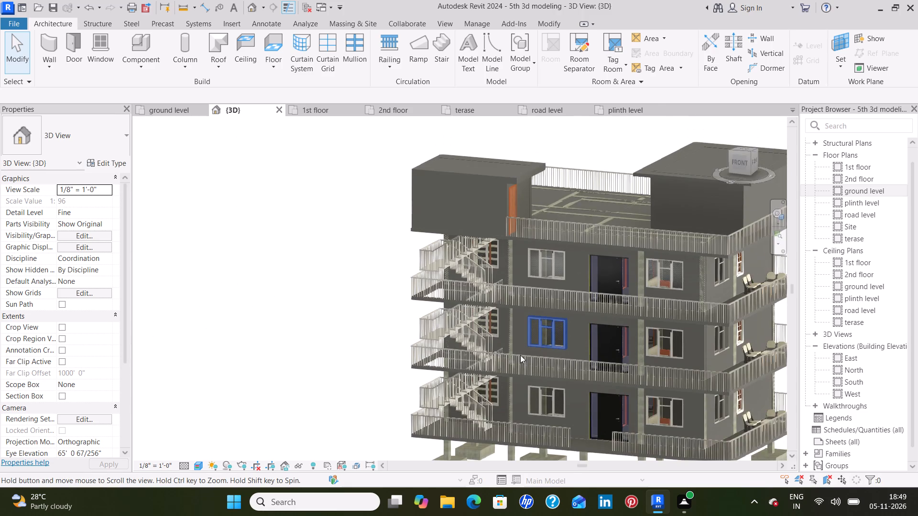
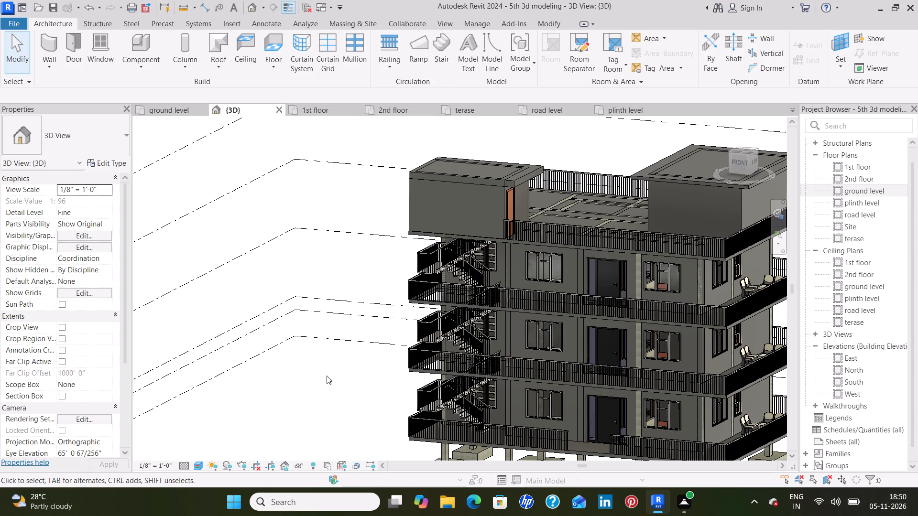
Examine the building's front side in 3D, from the roof structures down past the stairs and balcony railings to the column footings.
scroll(424, 269, down, 4)
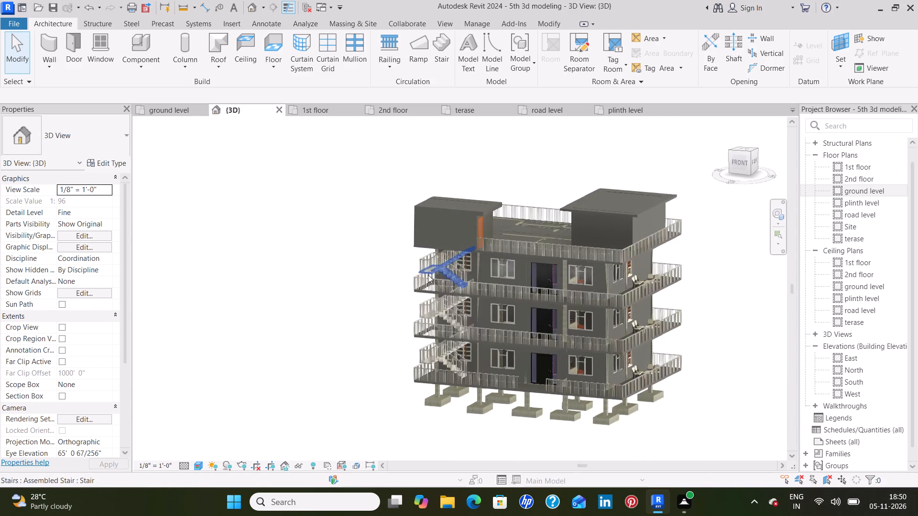
middle_drag(492, 272, 415, 292)
scroll(416, 304, up, 4)
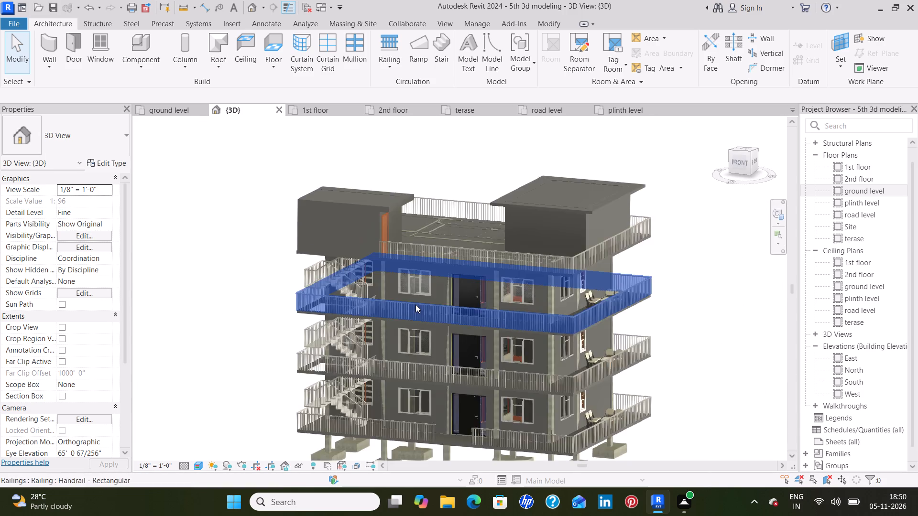
scroll(415, 304, up, 4)
middle_drag(488, 380, 500, 262)
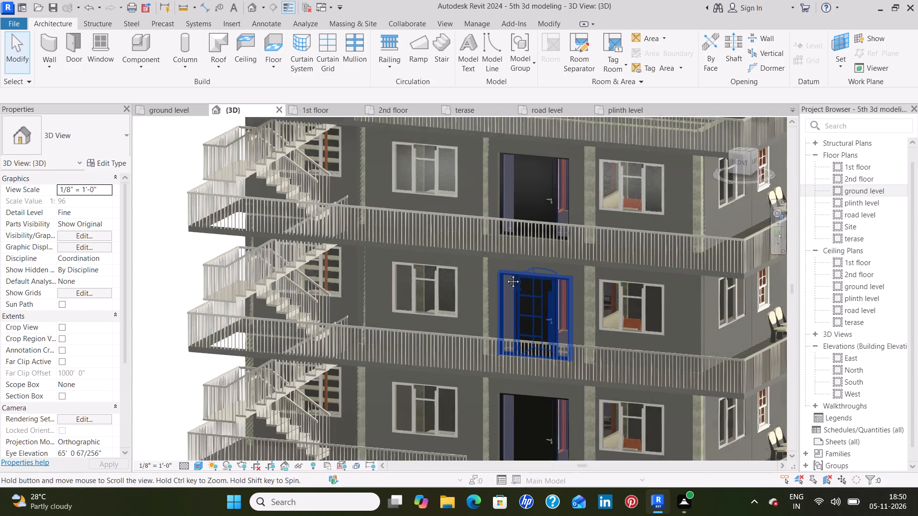
middle_drag(533, 405, 525, 278)
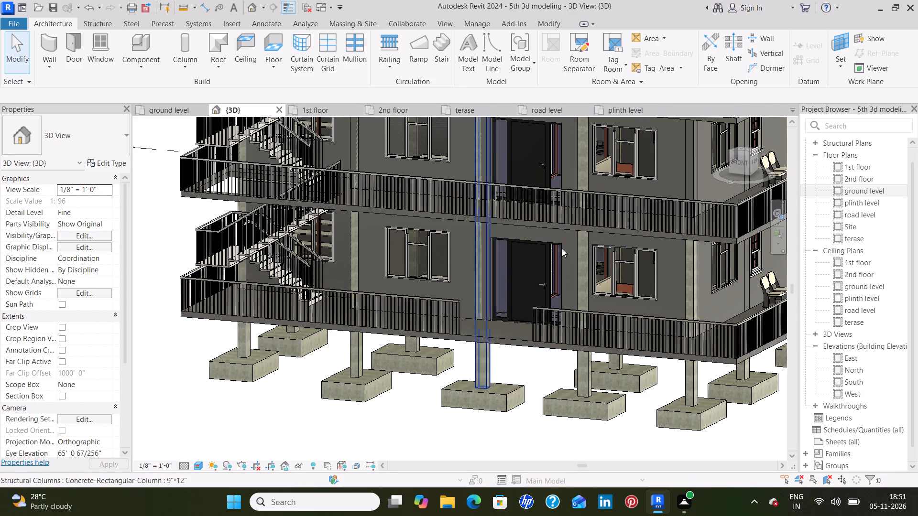
middle_drag(622, 154, 604, 184)
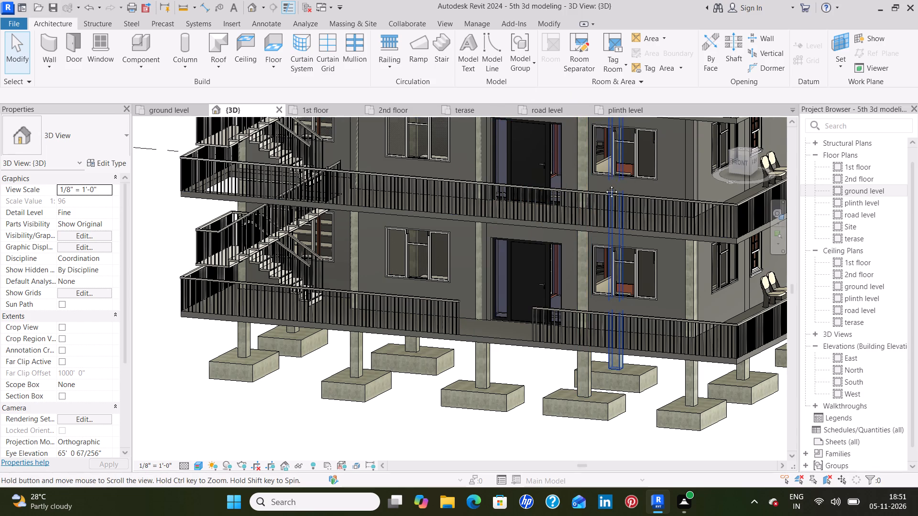
middle_drag(604, 184, 571, 215)
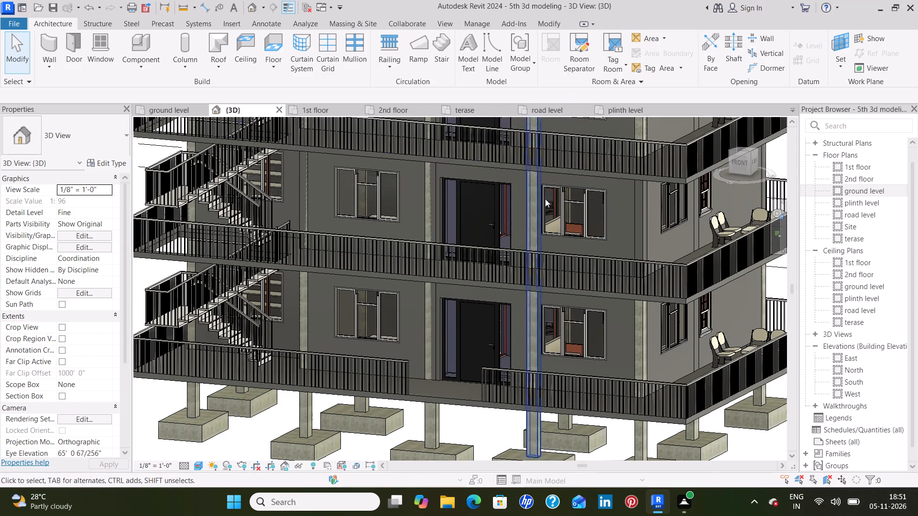
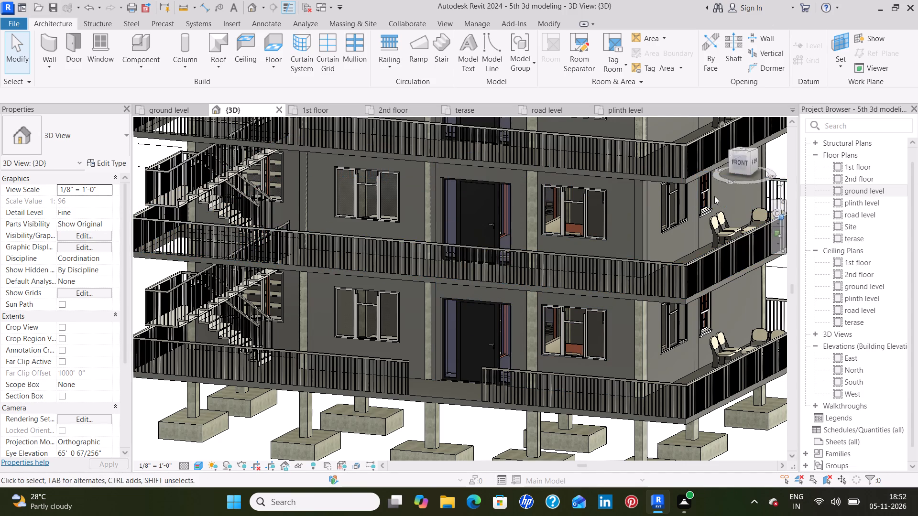
Examine the balcony seating, windows and railings at the building's front corner in 3D, along with the whole building.
scroll(609, 256, down, 4)
scroll(660, 271, up, 9)
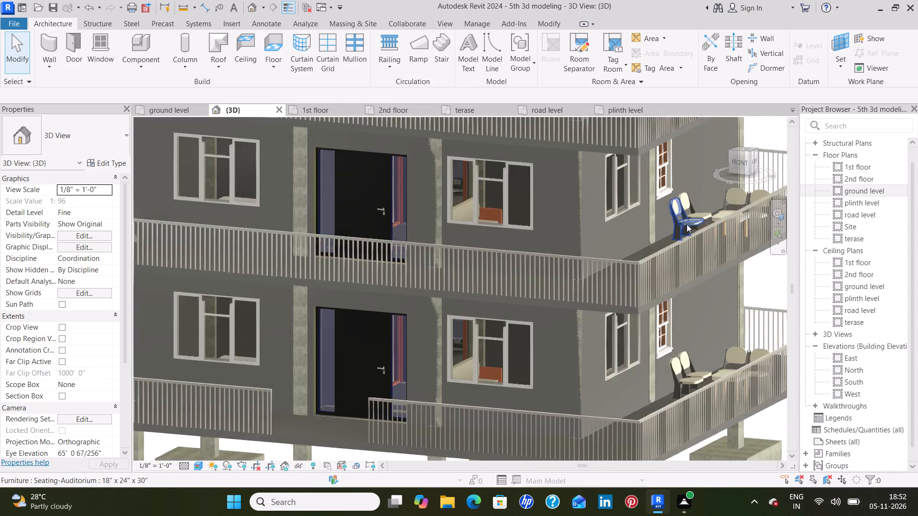
scroll(695, 214, up, 8)
scroll(712, 186, down, 11)
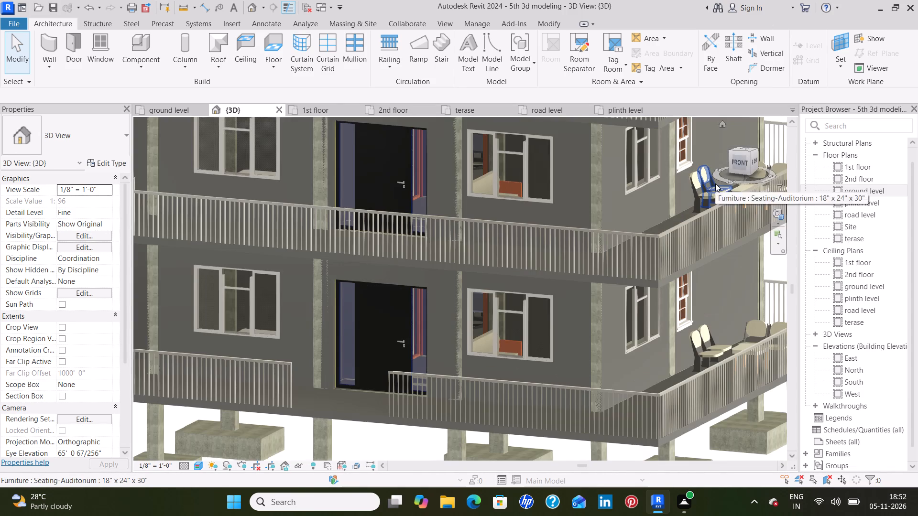
middle_drag(715, 183, 637, 253)
scroll(650, 221, down, 9)
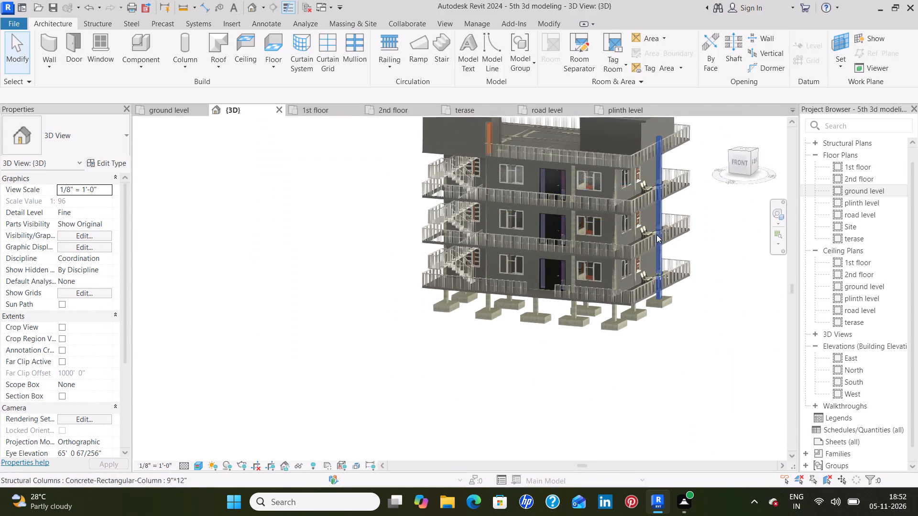
scroll(633, 250, down, 5)
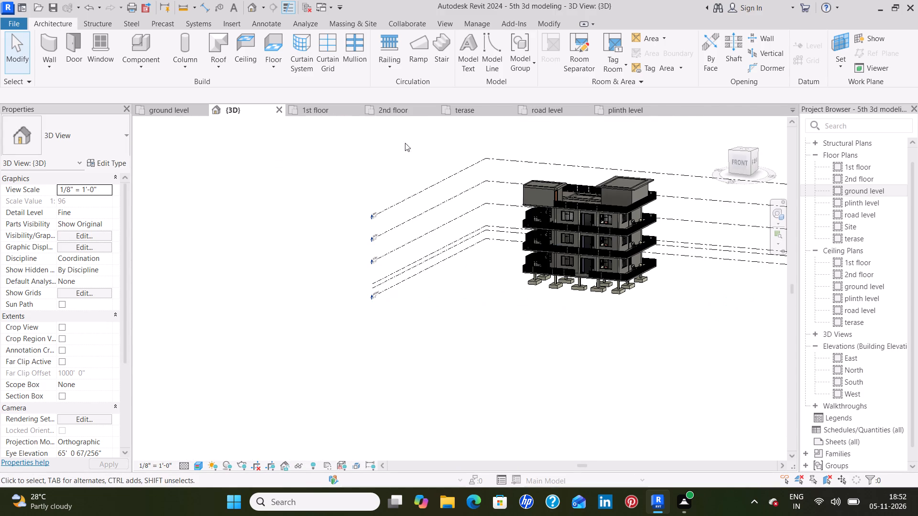
Close the 1st floor, 2nd floor, terase, road level, plinth level and 3D views, leaving only the ground level plan open.
click(612, 115)
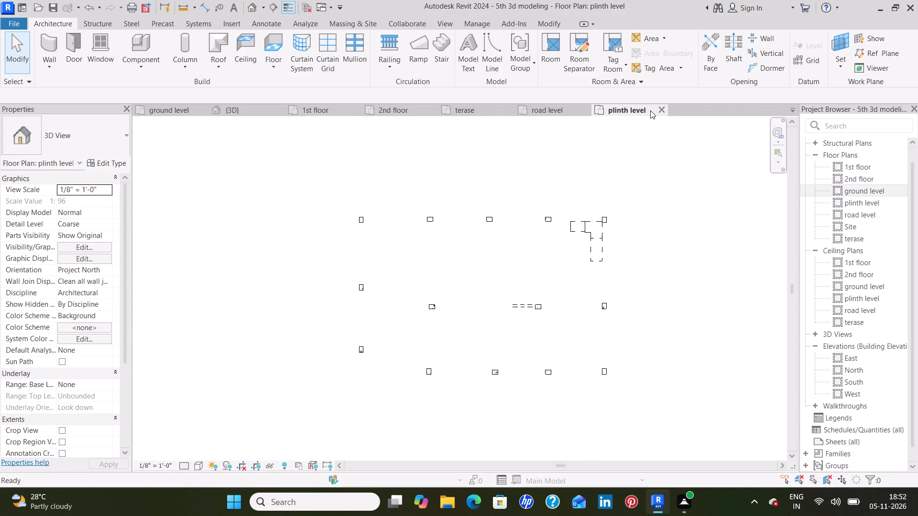
click(332, 113)
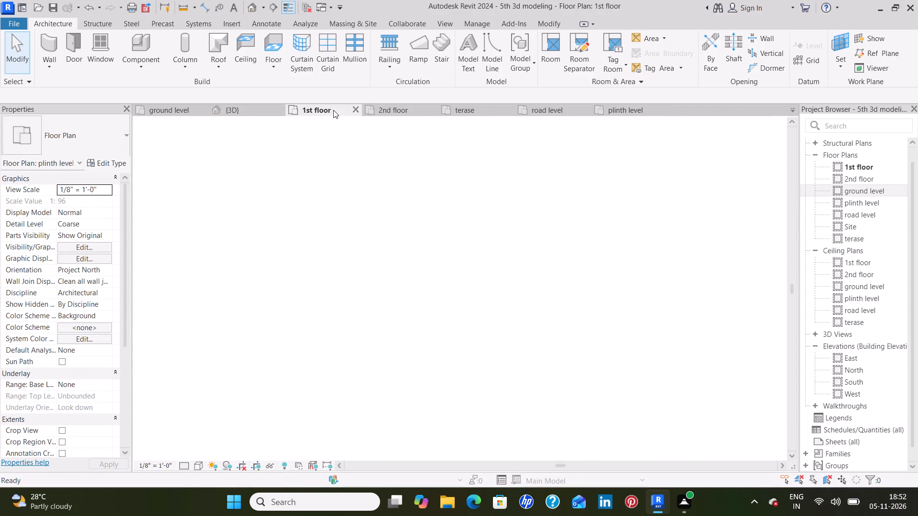
click(354, 108)
click(354, 108)
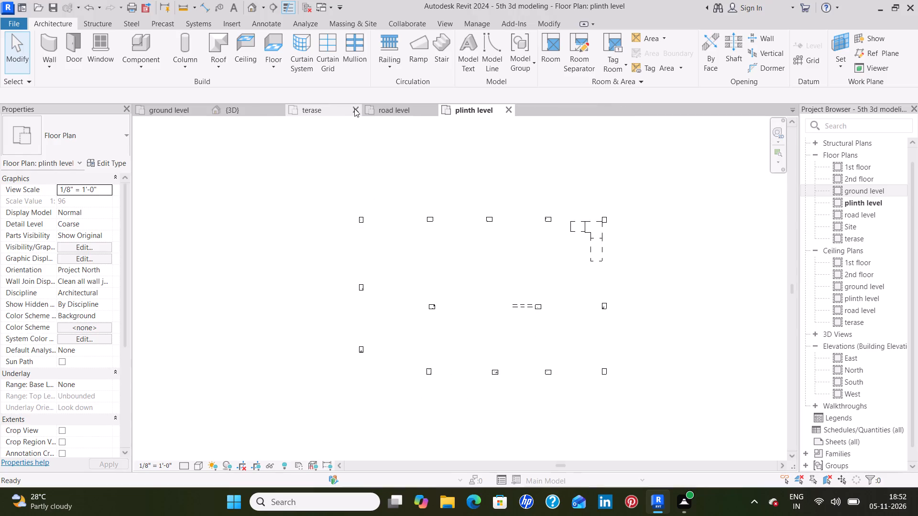
click(354, 108)
click(354, 108)
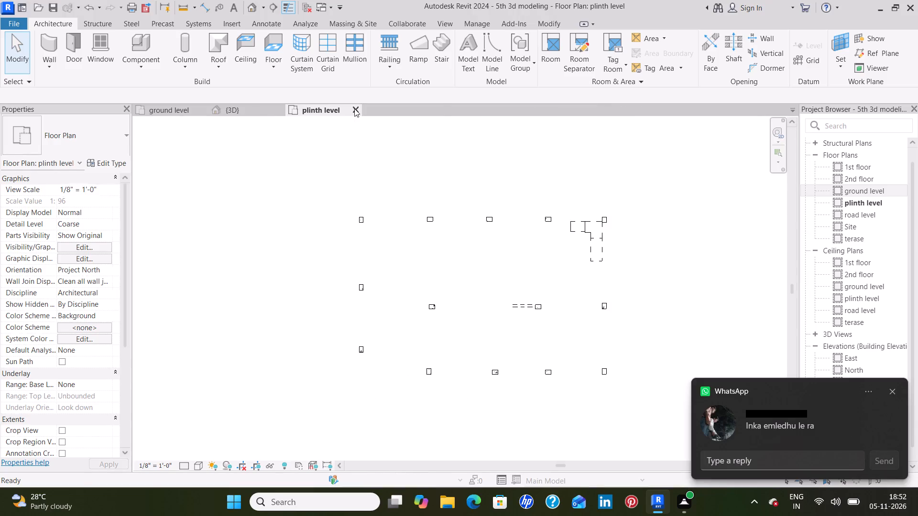
click(354, 108)
click(281, 107)
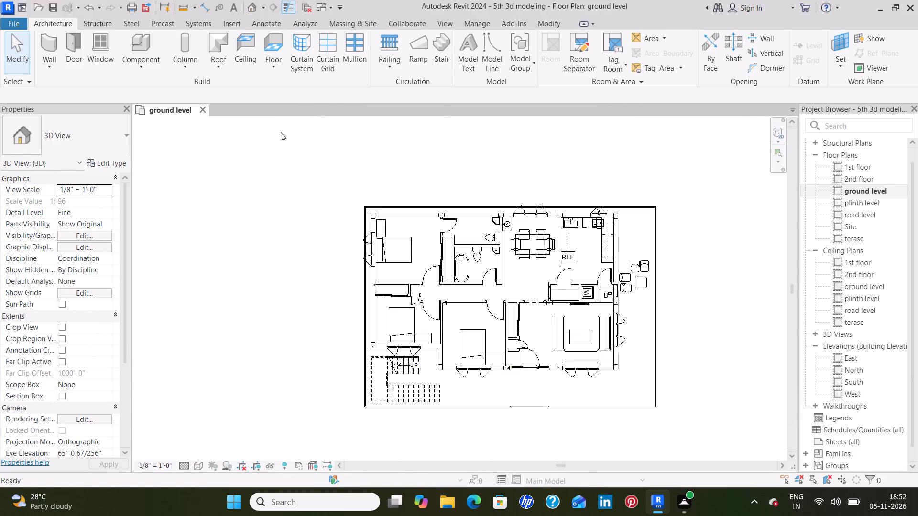
Examine the ground level floor plan, including its bedrooms, bathrooms, kitchen, living area and external stairs.
scroll(333, 154, down, 8)
scroll(342, 163, up, 8)
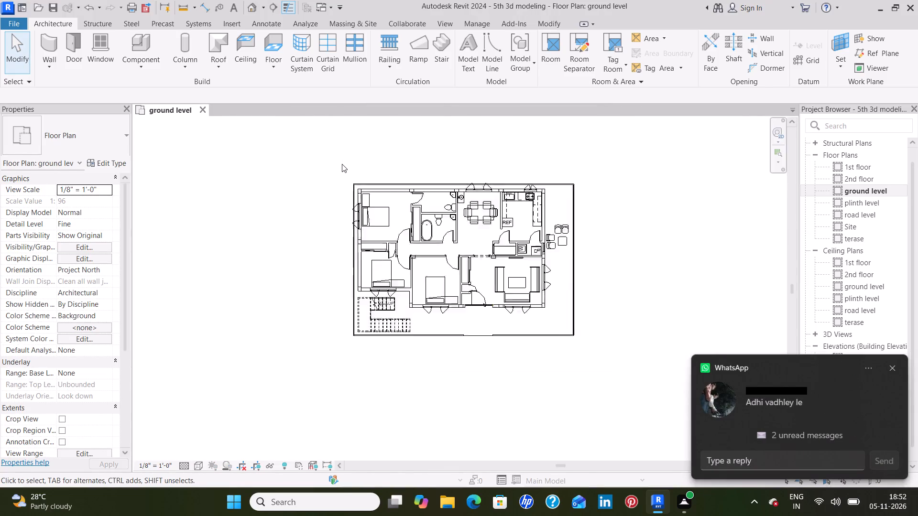
scroll(342, 164, up, 1)
scroll(342, 164, down, 3)
scroll(342, 164, up, 2)
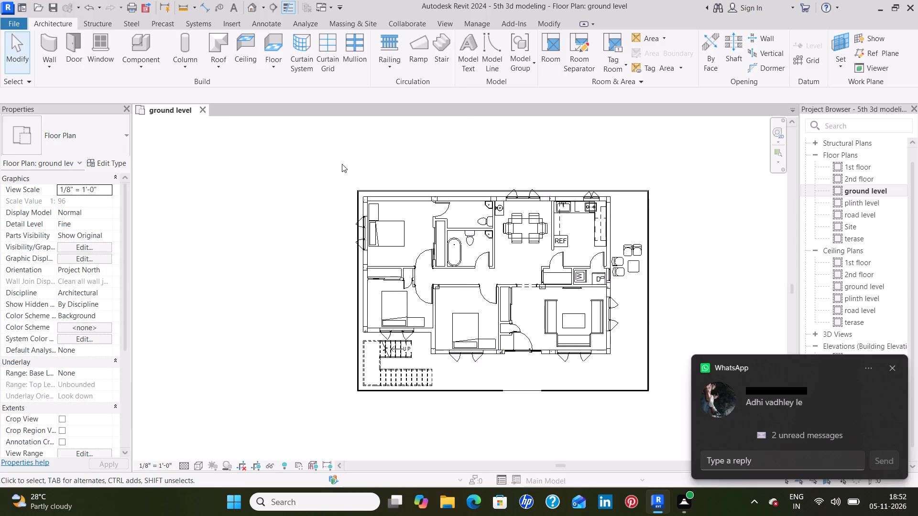
scroll(342, 164, down, 4)
scroll(345, 166, up, 4)
scroll(353, 164, down, 4)
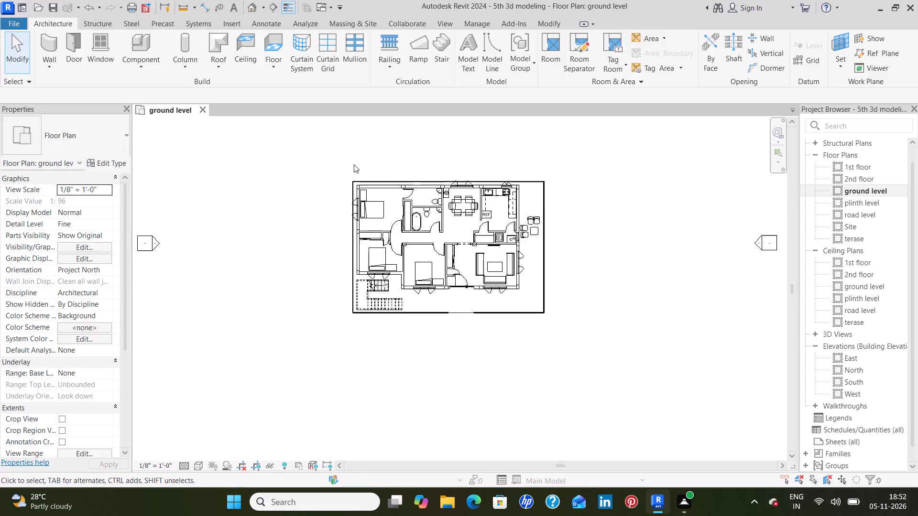
scroll(354, 164, down, 6)
scroll(361, 177, up, 6)
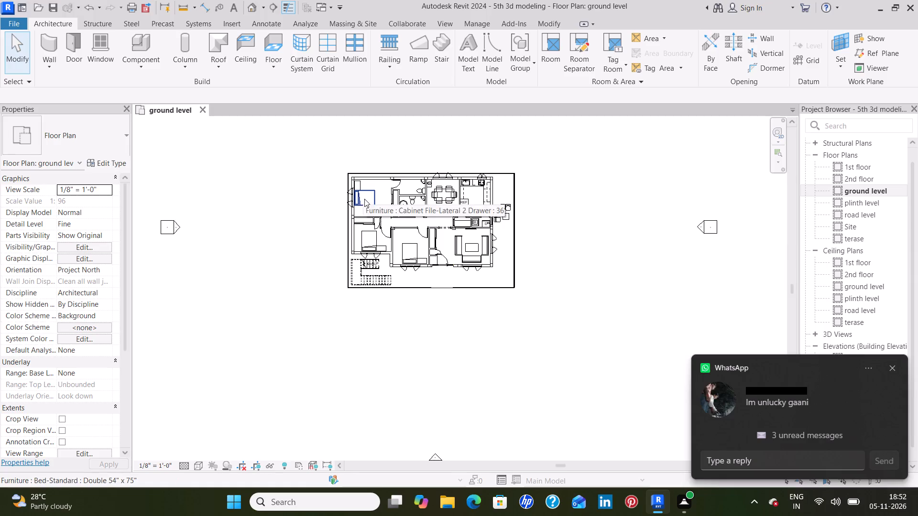
scroll(364, 199, up, 2)
scroll(364, 199, down, 3)
scroll(367, 201, up, 3)
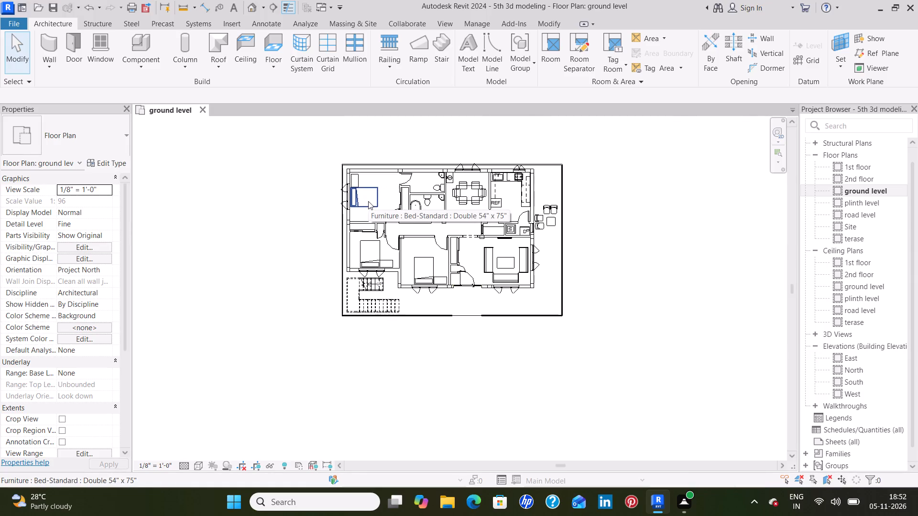
scroll(349, 193, up, 3)
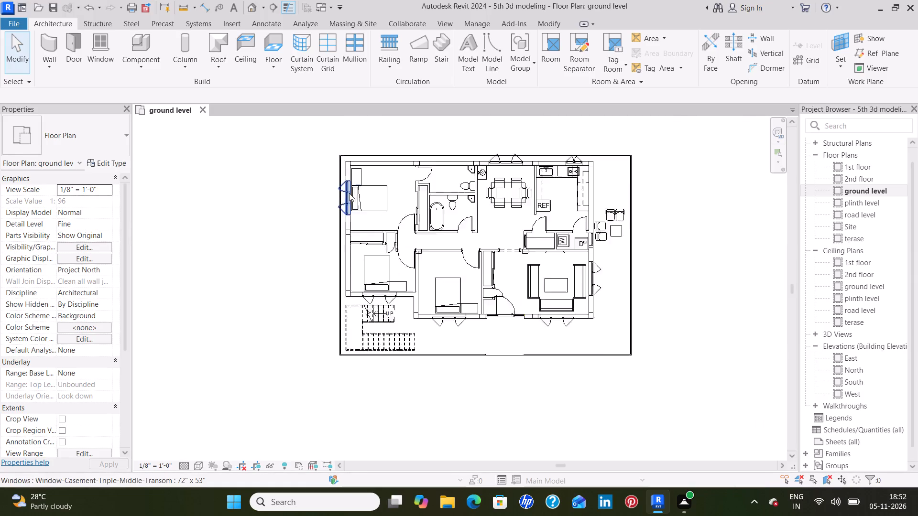
scroll(341, 194, down, 4)
scroll(314, 190, up, 7)
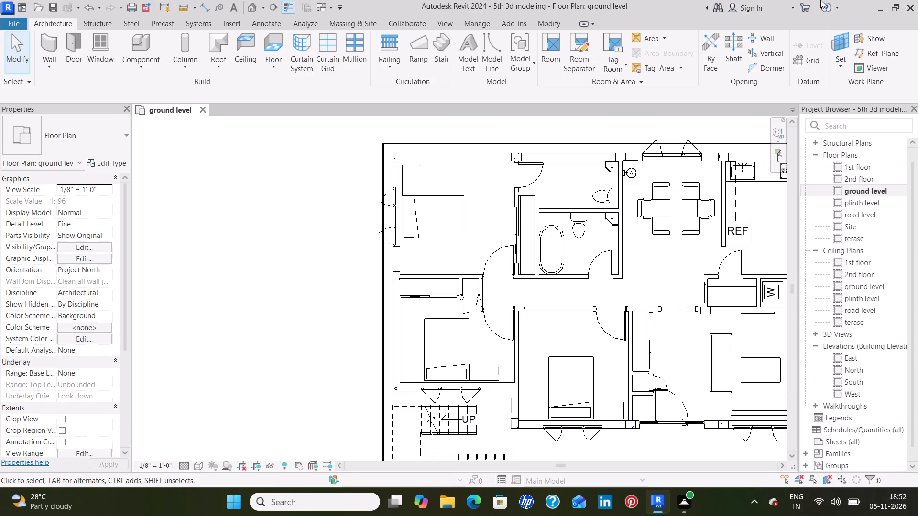
scroll(451, 295, down, 4)
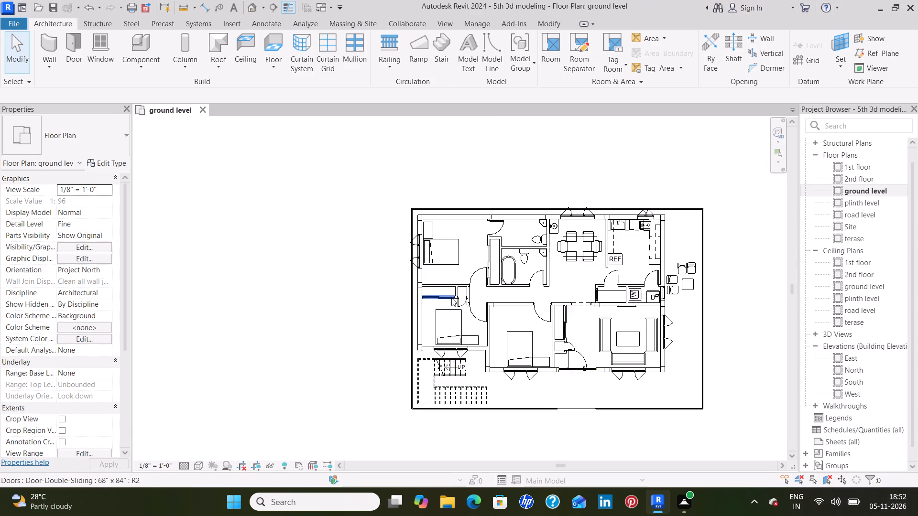
scroll(451, 298, down, 3)
middle_drag(704, 355, 632, 322)
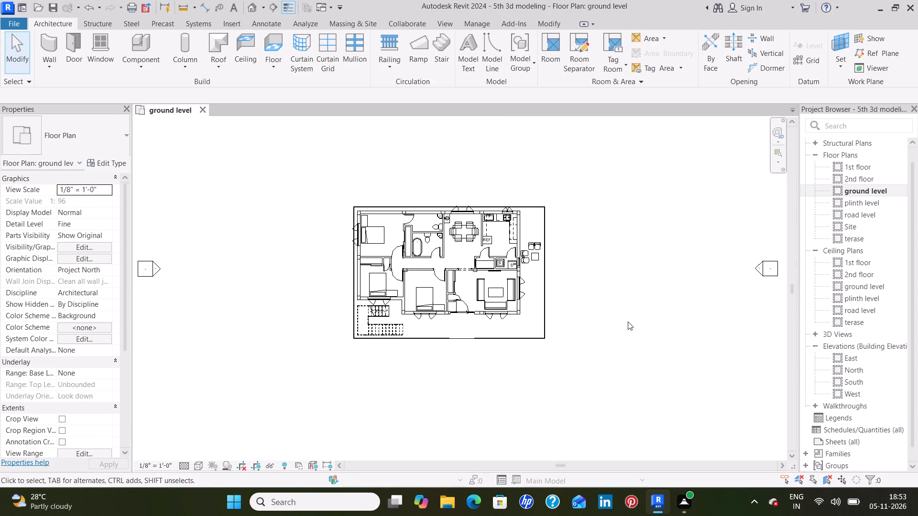
scroll(462, 267, up, 4)
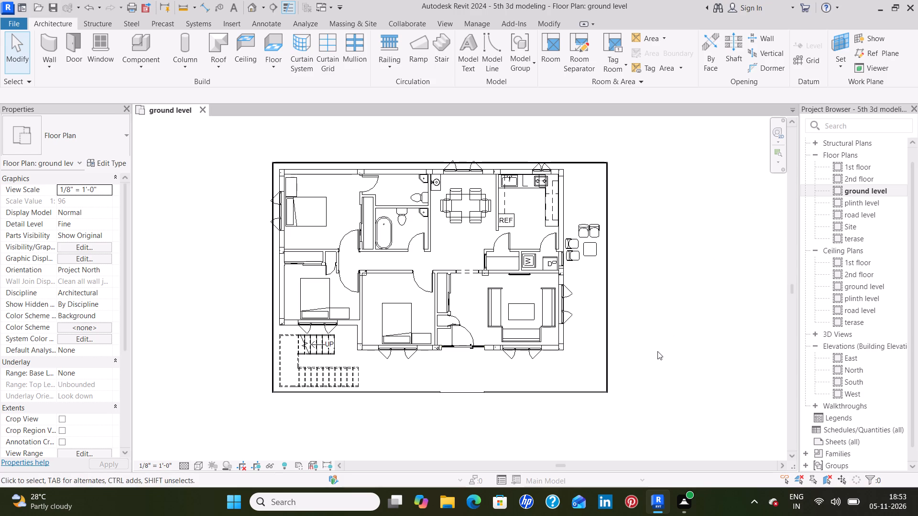
Save the project.
key(ctrl+s)
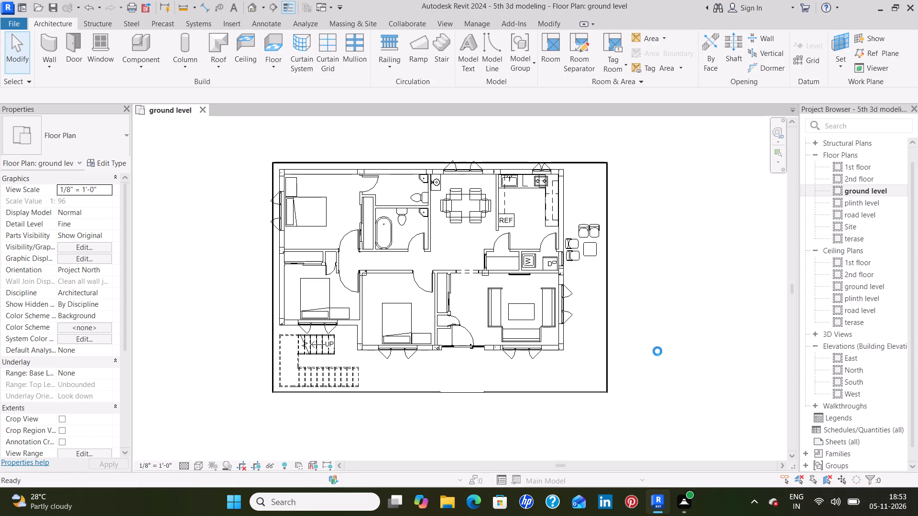
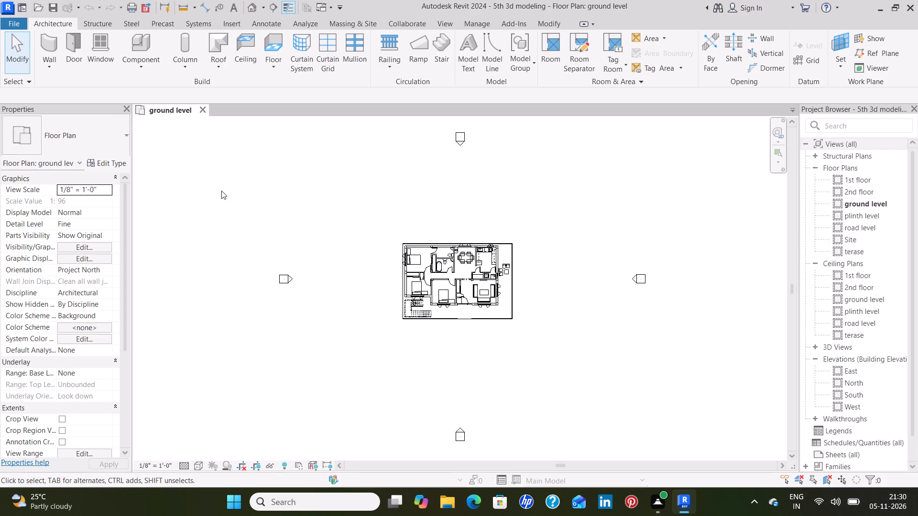
Open the default 3D view and examine the building's terrace, external stairs, railings and balconies from the front and right sides.
click(251, 9)
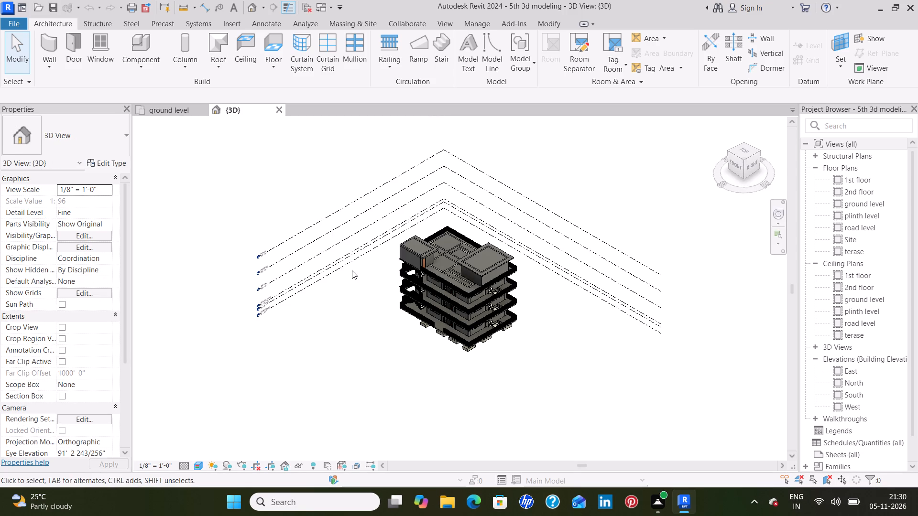
scroll(457, 265, up, 8)
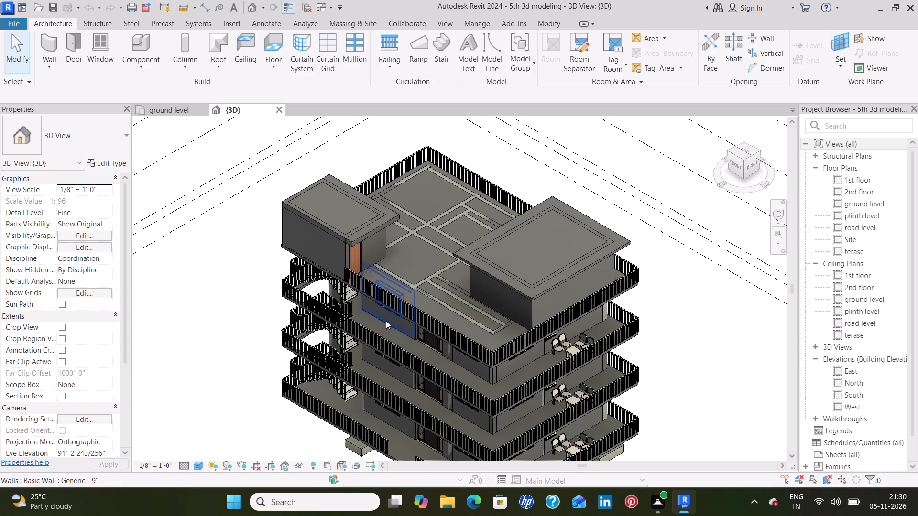
shift+middle_drag(385, 321, 548, 296)
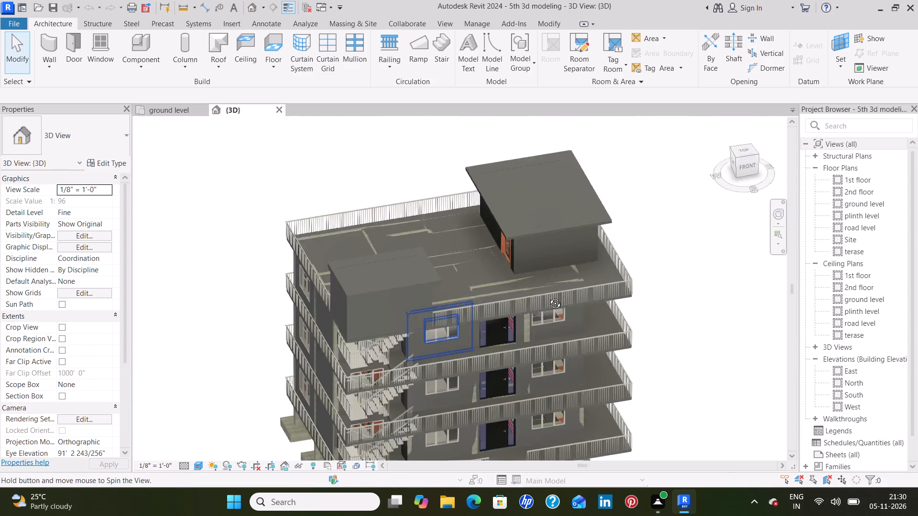
shift+middle_drag(548, 296, 410, 247)
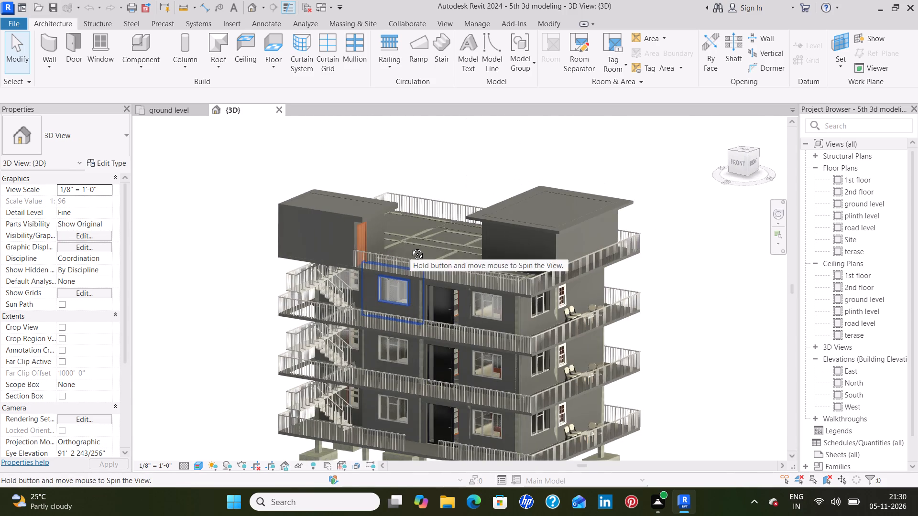
shift+middle_drag(410, 247, 437, 253)
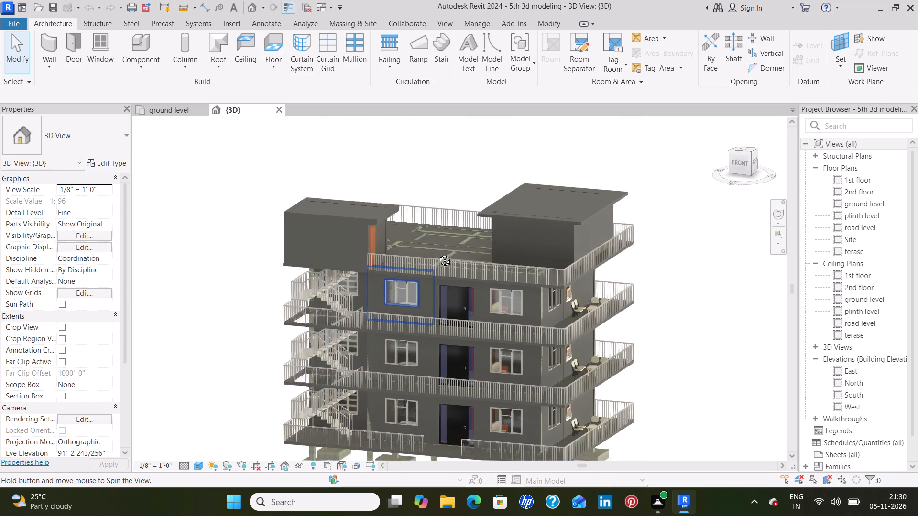
shift+middle_drag(437, 253, 355, 197)
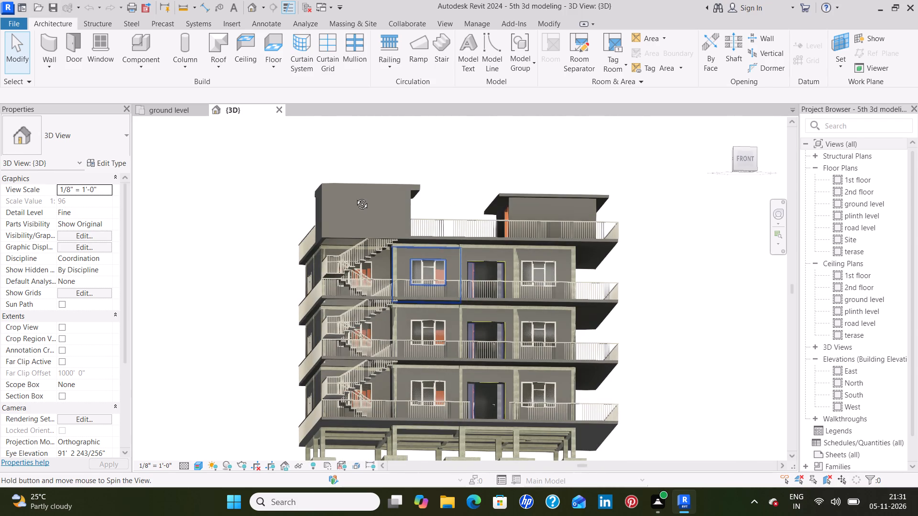
shift+middle_drag(355, 197, 432, 281)
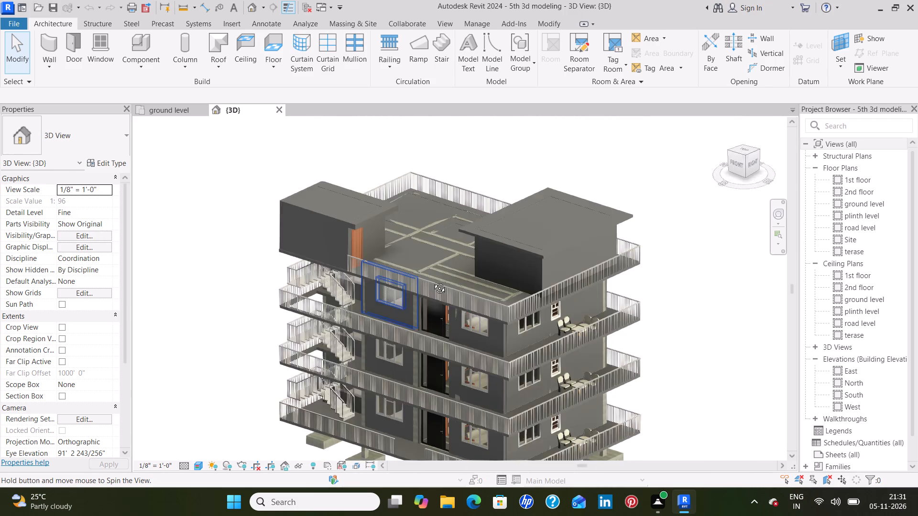
shift+middle_drag(432, 281, 386, 266)
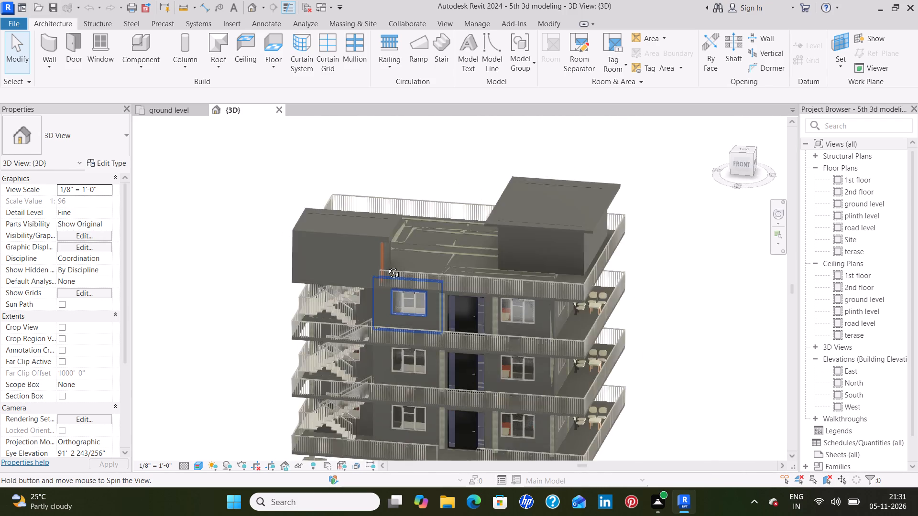
shift+middle_drag(386, 266, 313, 260)
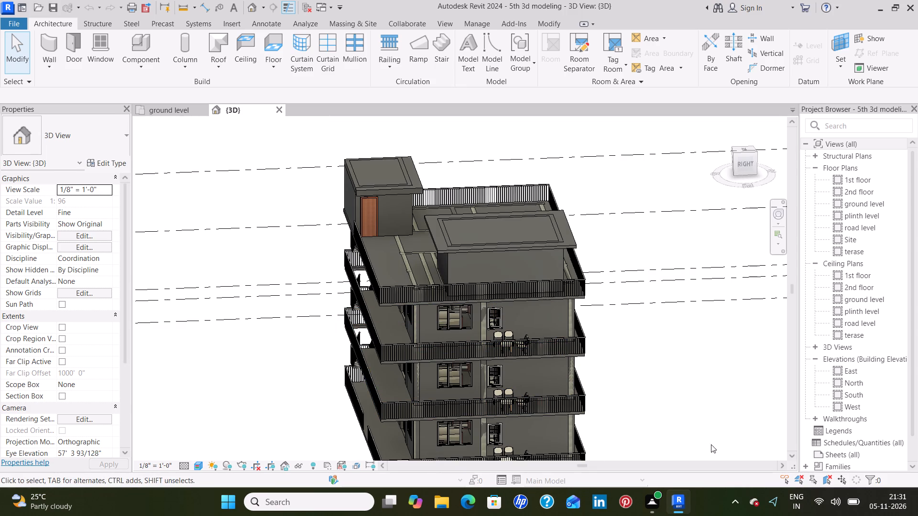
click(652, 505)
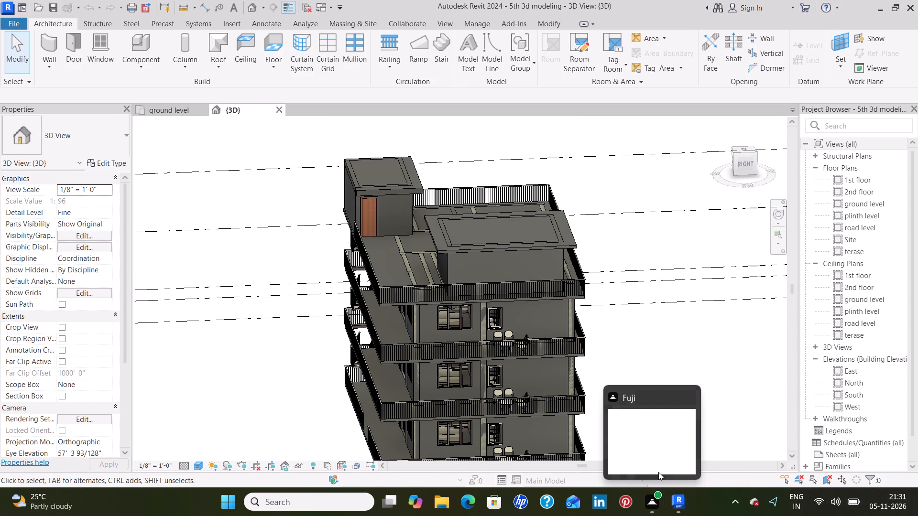
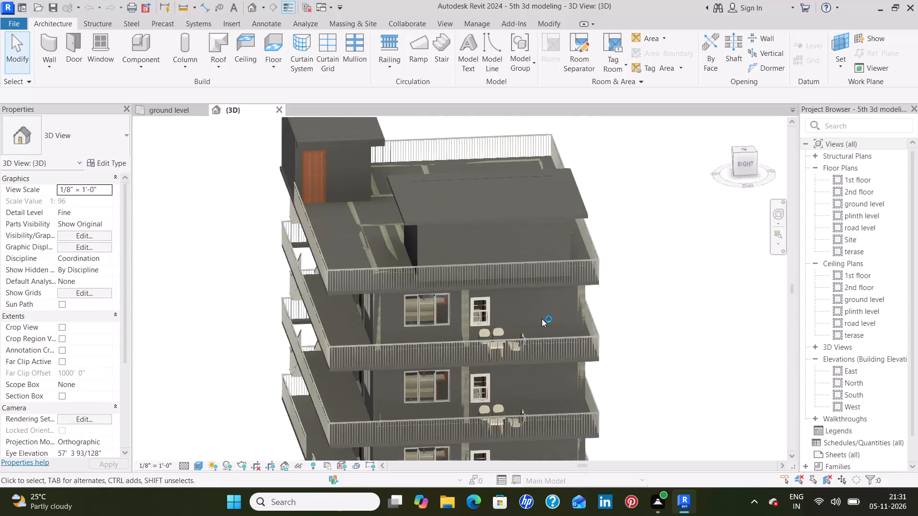
Examine the building's terrace rooms, upper-floor balconies and external stairs in 3D from the front-right corner.
scroll(542, 319, up, 1)
shift+middle_drag(541, 321, 564, 309)
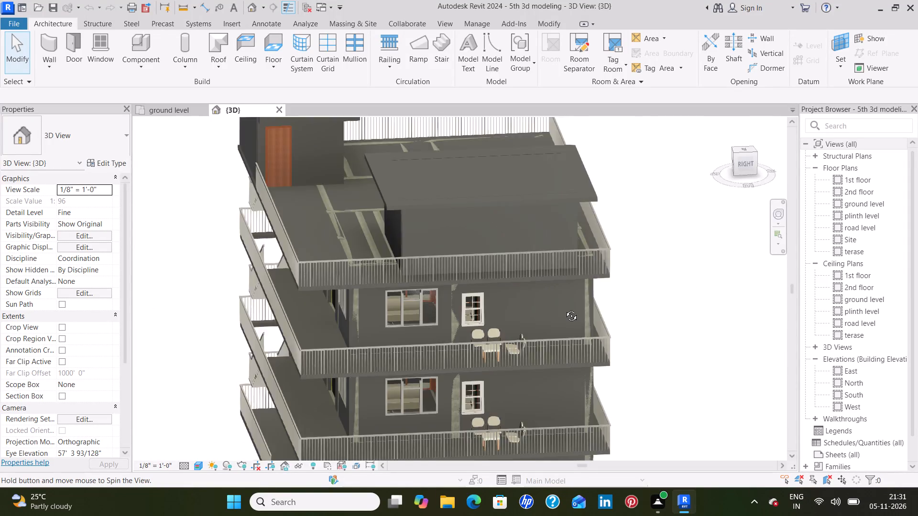
shift+middle_drag(564, 309, 637, 270)
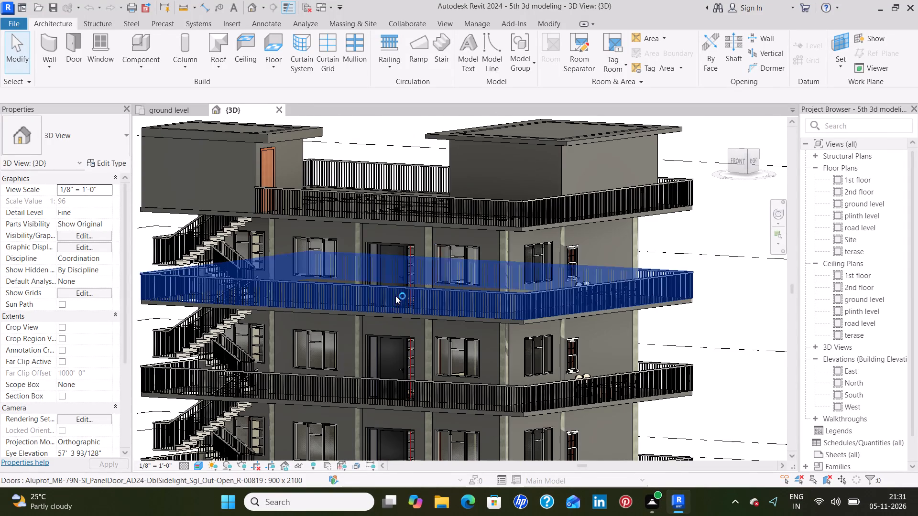
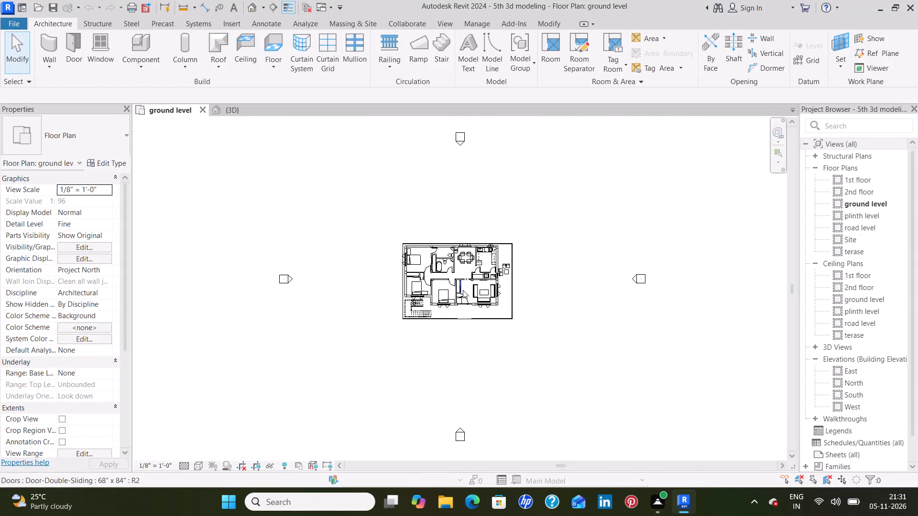
Examine the ground level plan's bedrooms, bathrooms, dining area, kitchen, living room and stairs.
scroll(463, 290, up, 12)
middle_drag(467, 275, 466, 276)
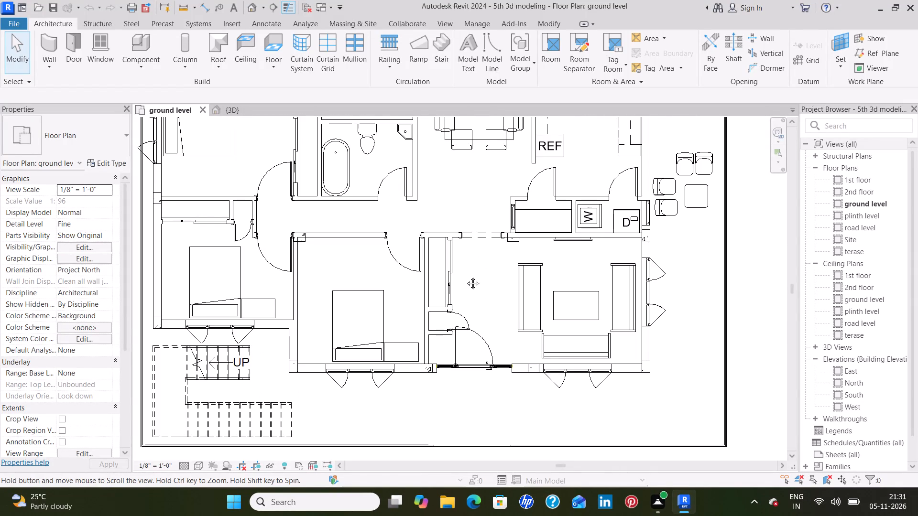
middle_drag(466, 276, 425, 321)
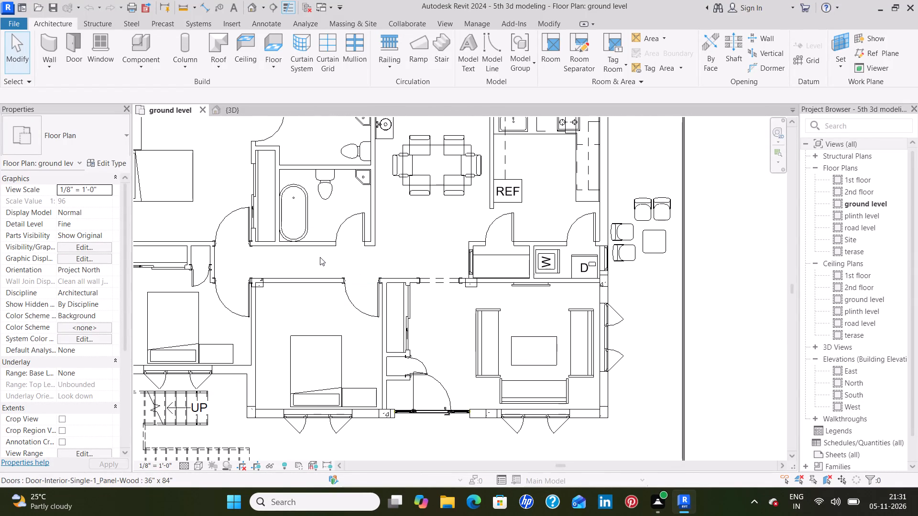
middle_drag(317, 256, 355, 258)
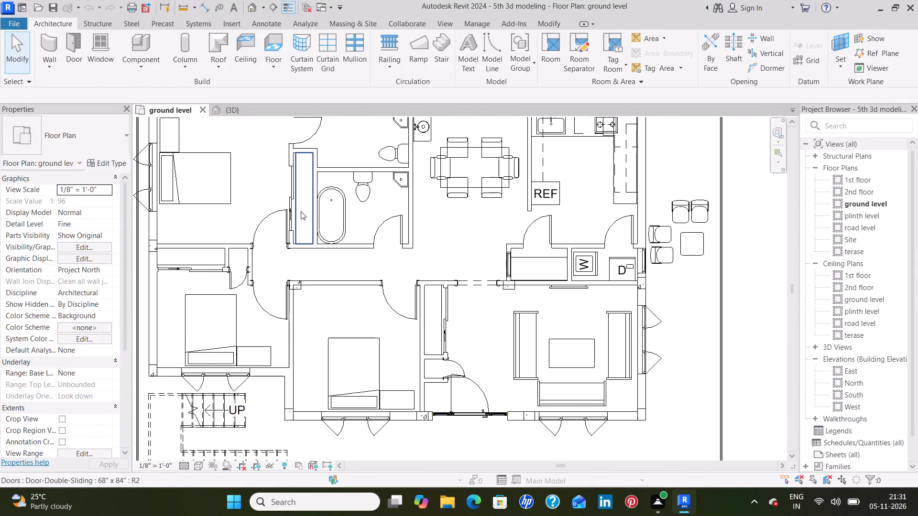
scroll(343, 213, up, 6)
scroll(343, 213, down, 5)
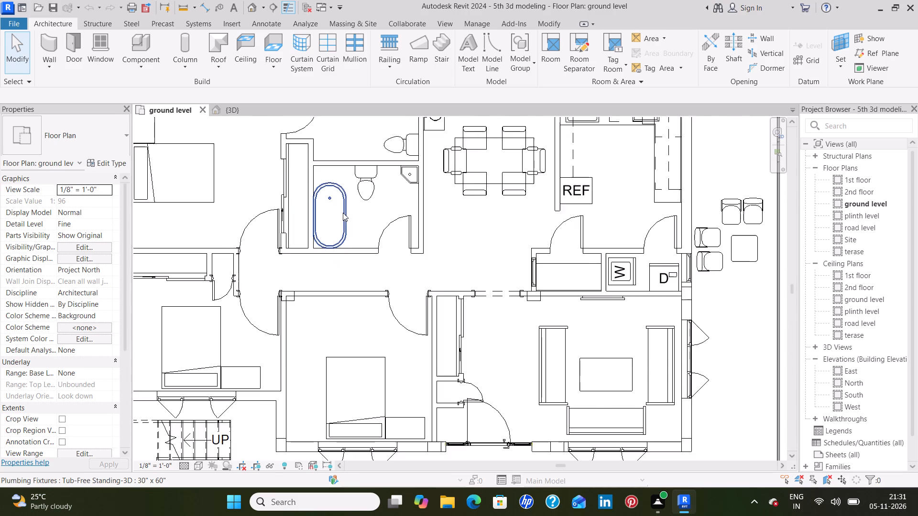
scroll(343, 213, down, 4)
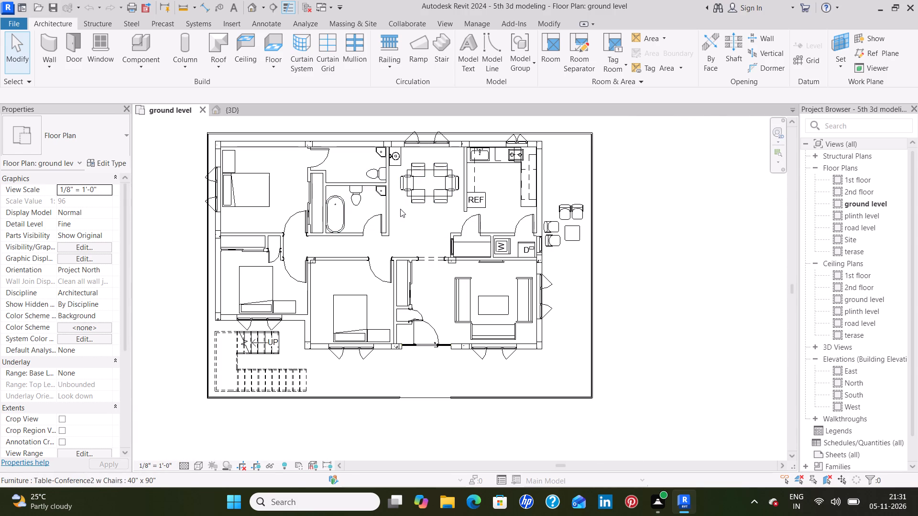
middle_drag(400, 209, 438, 227)
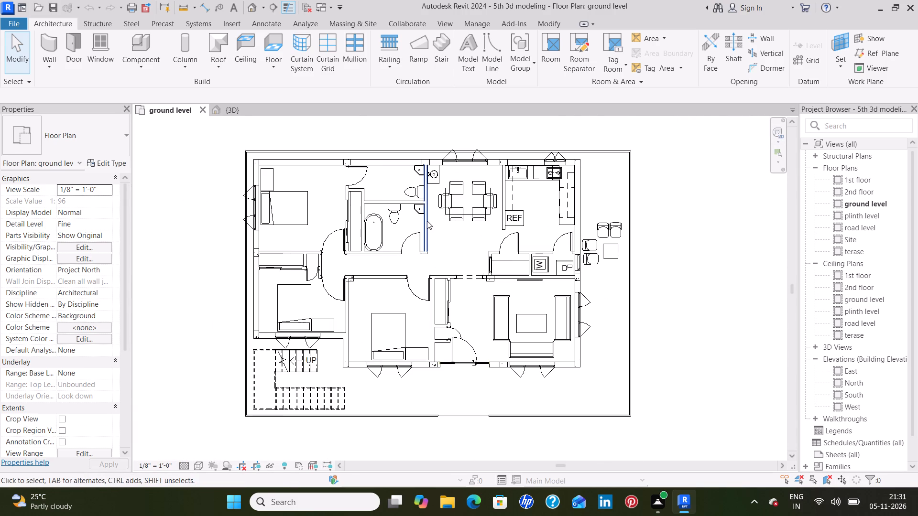
scroll(420, 207, up, 7)
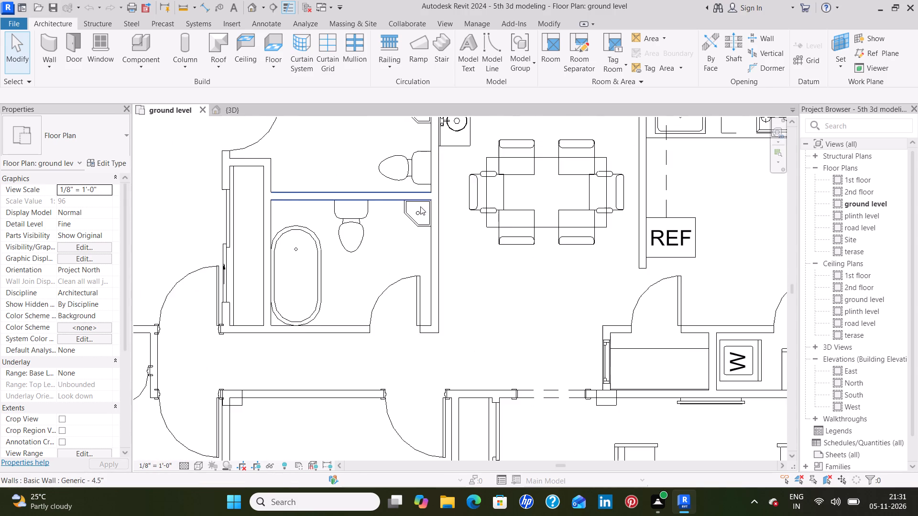
scroll(420, 206, down, 4)
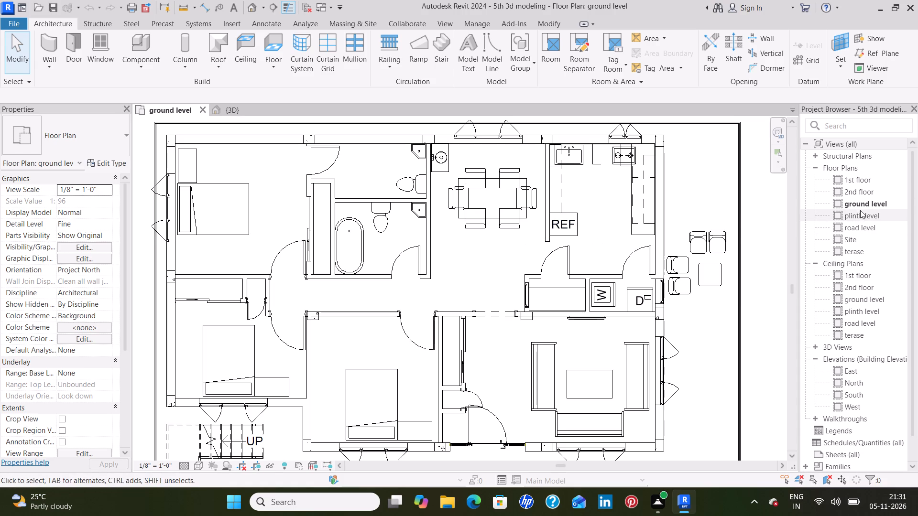
Open the 1st floor plan and examine its room layout, furniture, stairs and the dining and washbasin area.
double_click(861, 182)
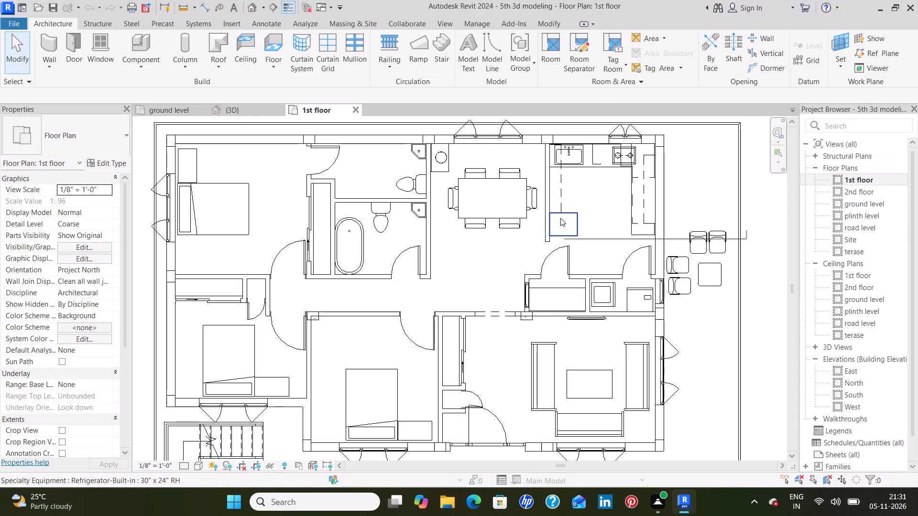
scroll(560, 218, down, 2)
middle_drag(490, 232, 487, 216)
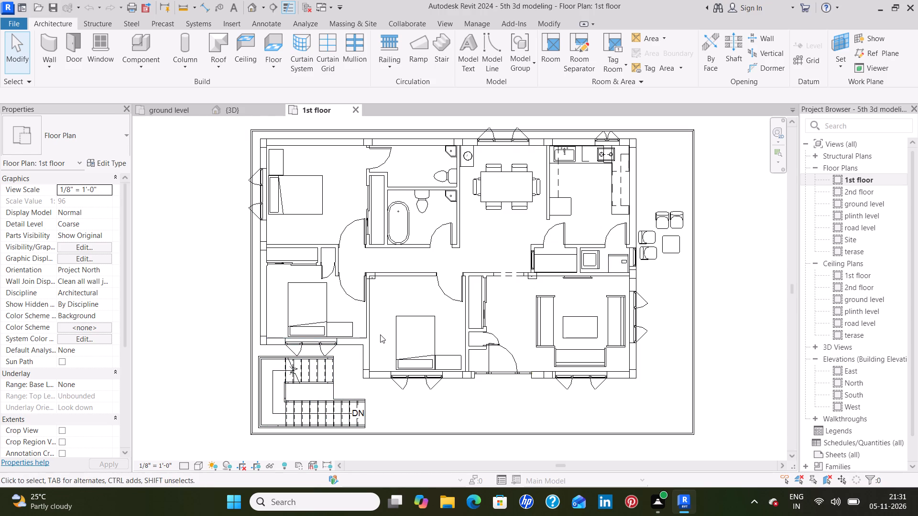
scroll(381, 332, up, 3)
scroll(381, 331, down, 2)
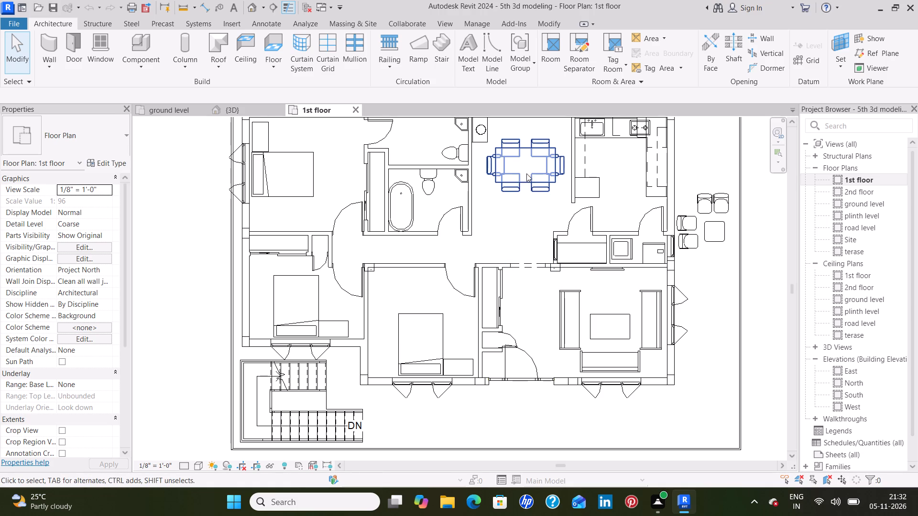
middle_drag(527, 170, 438, 295)
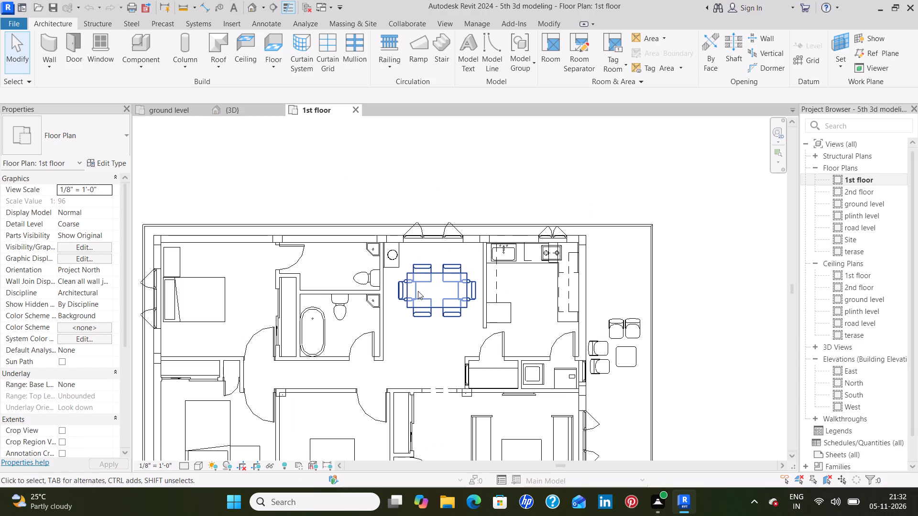
scroll(391, 265, up, 11)
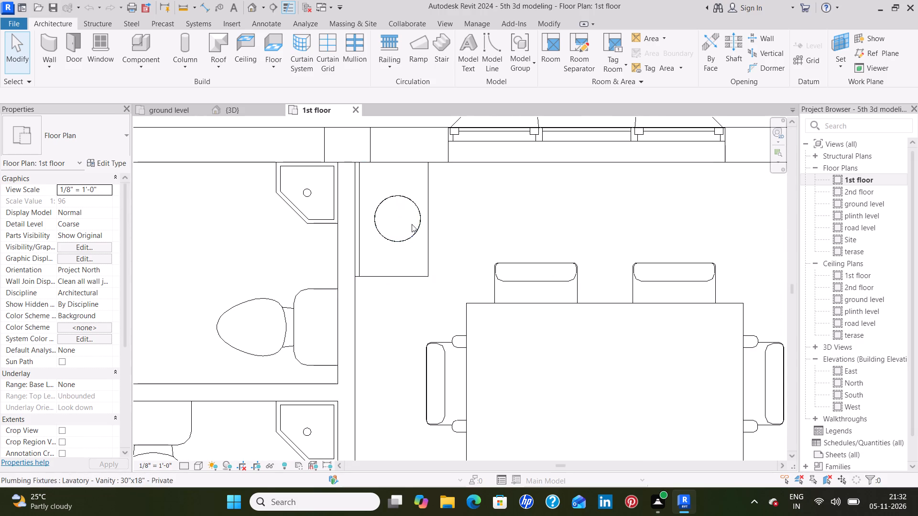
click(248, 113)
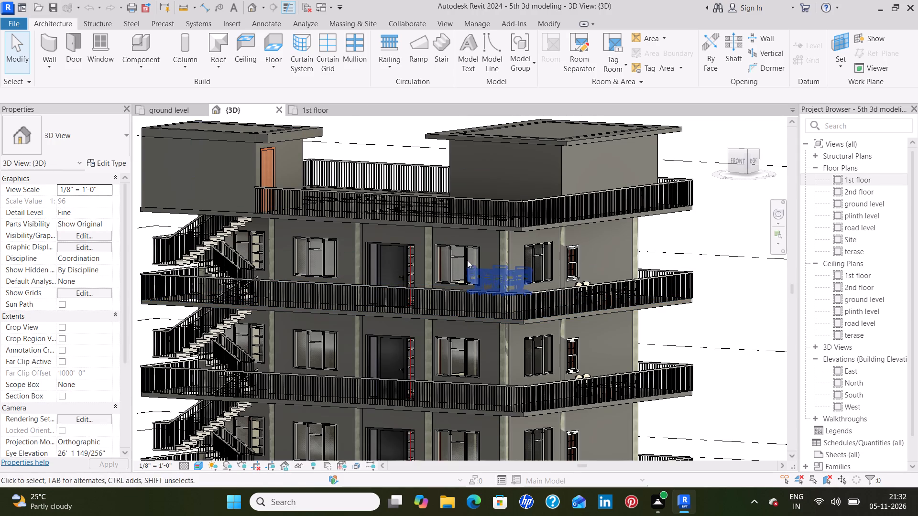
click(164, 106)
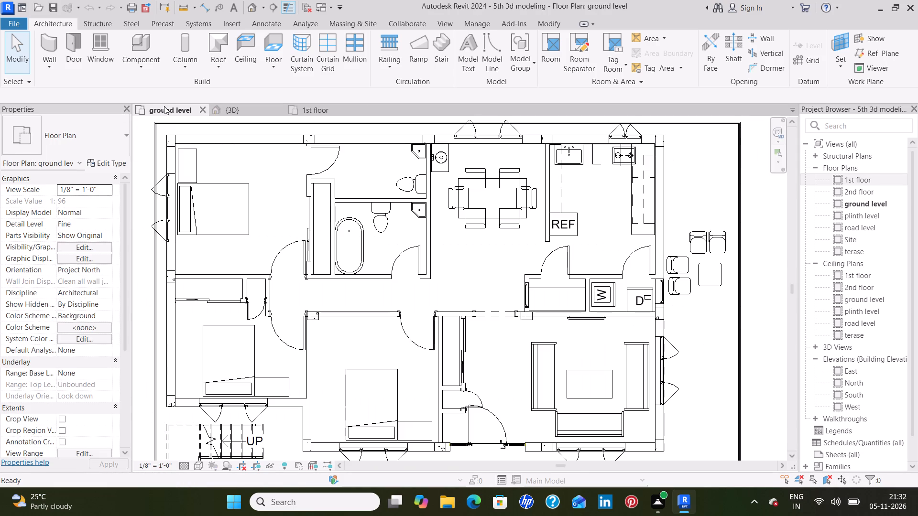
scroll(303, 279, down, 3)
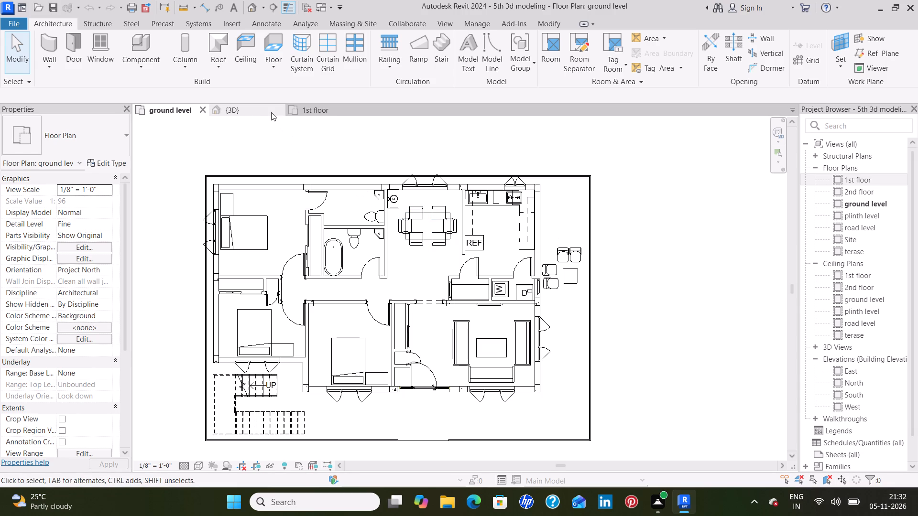
Turn on the section box in the 3D view and orbit around to the building's right side.
click(234, 110)
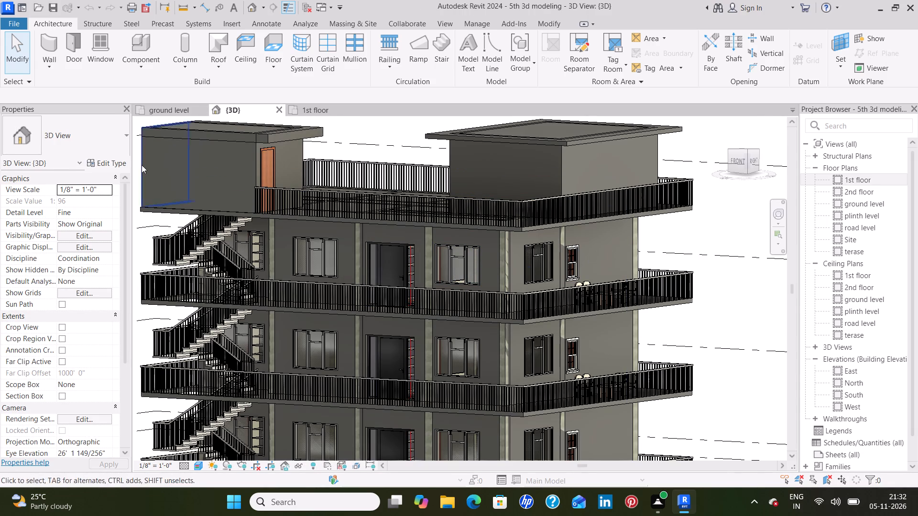
scroll(68, 259, down, 2)
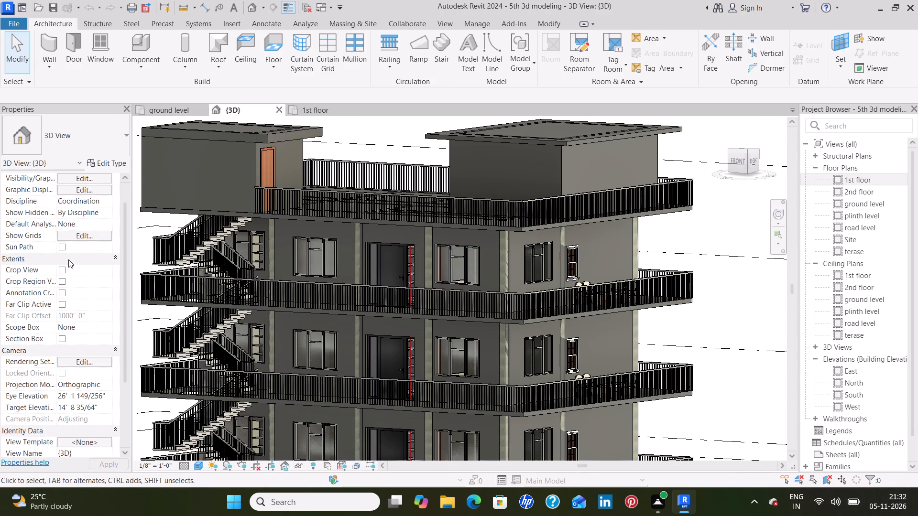
click(60, 336)
scroll(455, 350, down, 6)
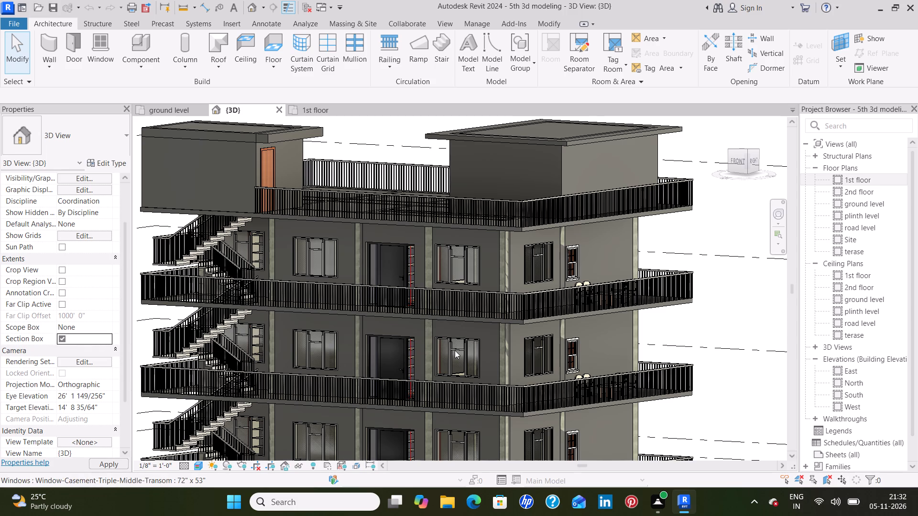
scroll(455, 350, down, 4)
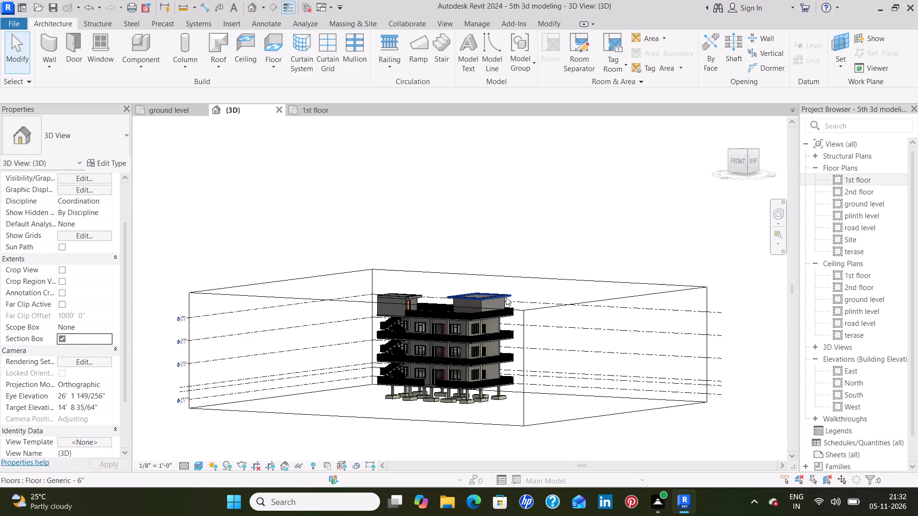
middle_drag(609, 284, 462, 353)
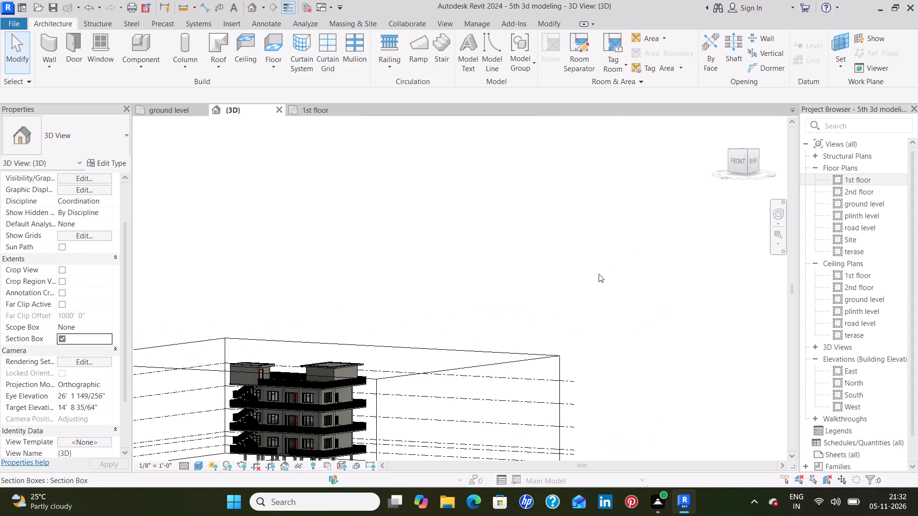
middle_drag(377, 386, 483, 253)
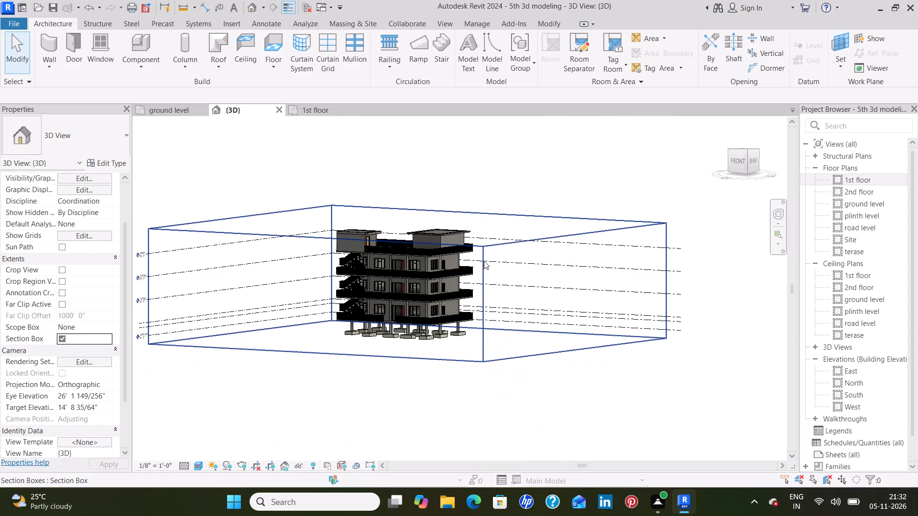
shift+middle_drag(491, 269, 361, 305)
shift+scroll(492, 269, down, 1)
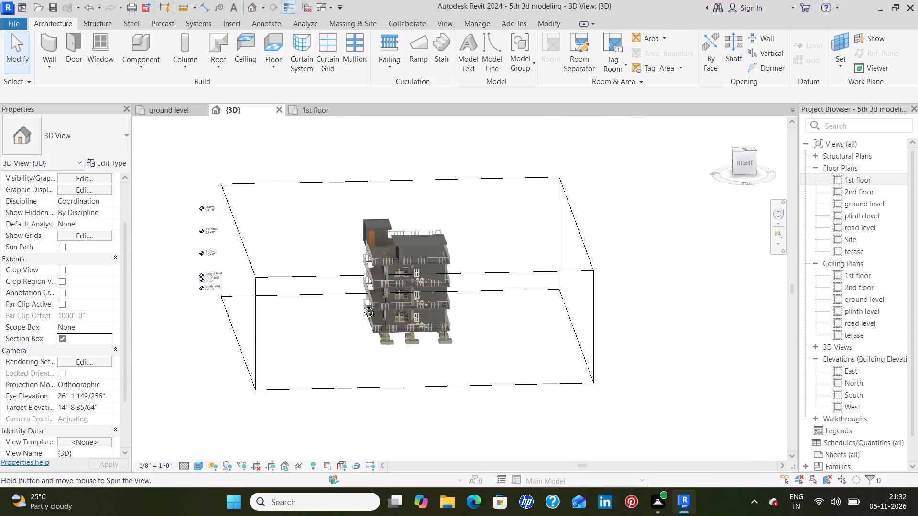
shift+middle_drag(361, 305, 358, 306)
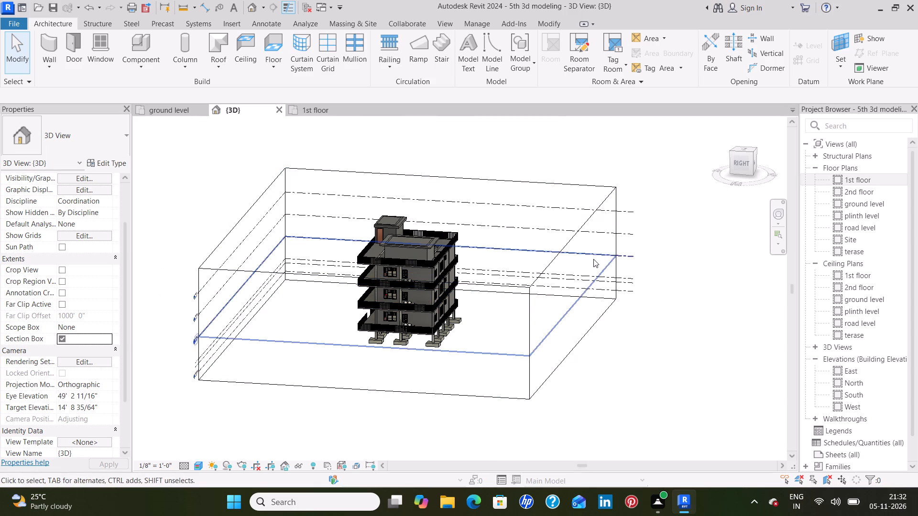
Pull the rear face of the section box inward to cut through the building, and inspect the exposed rooms on each storey.
click(563, 250)
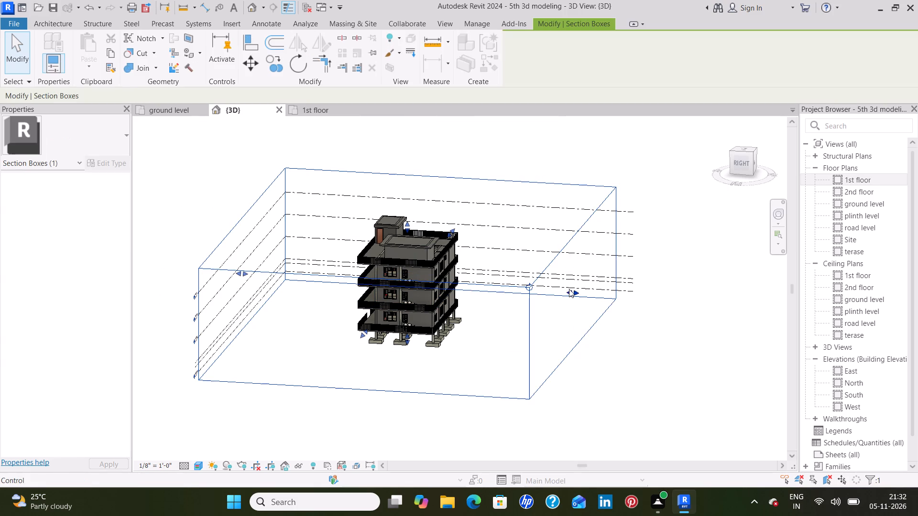
drag(569, 290, 427, 286)
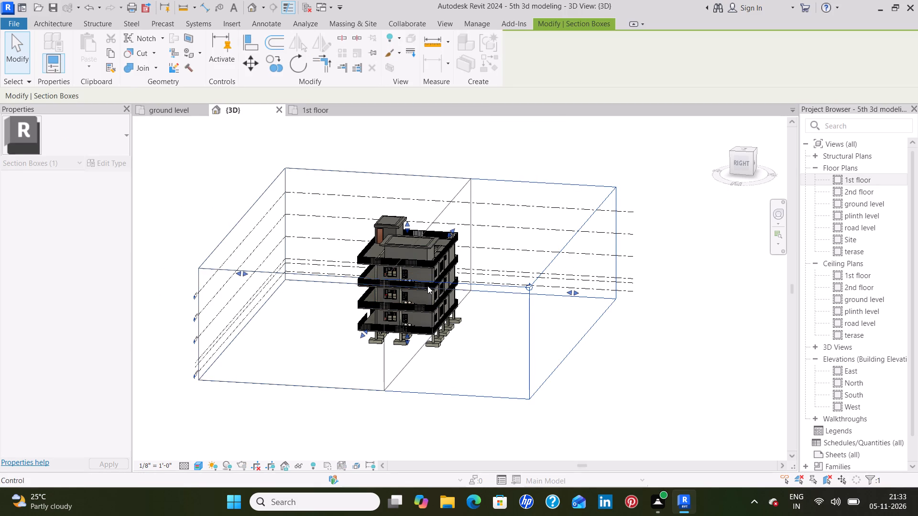
scroll(436, 297, up, 4)
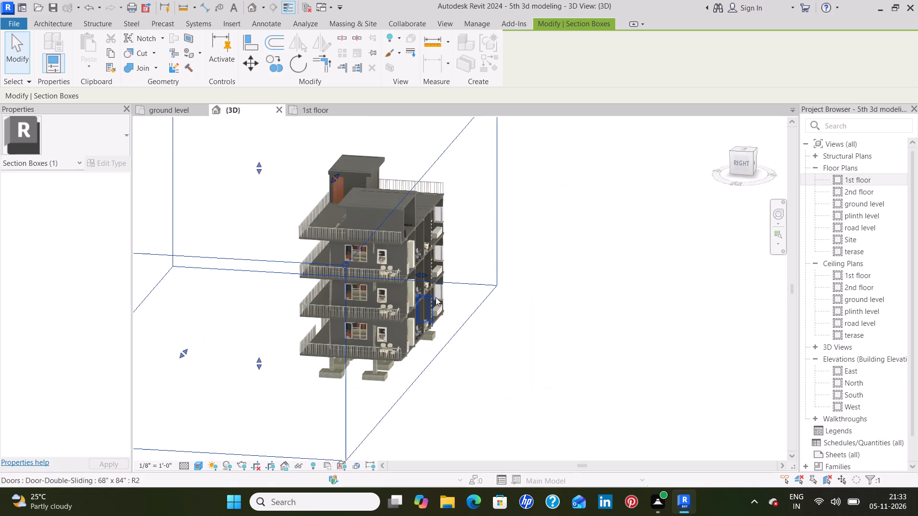
scroll(436, 297, up, 10)
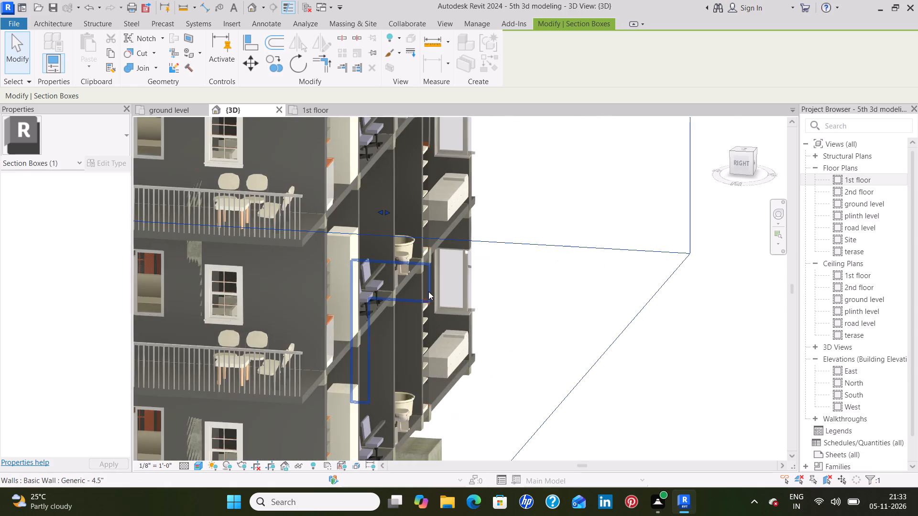
scroll(428, 291, up, 5)
scroll(428, 291, down, 6)
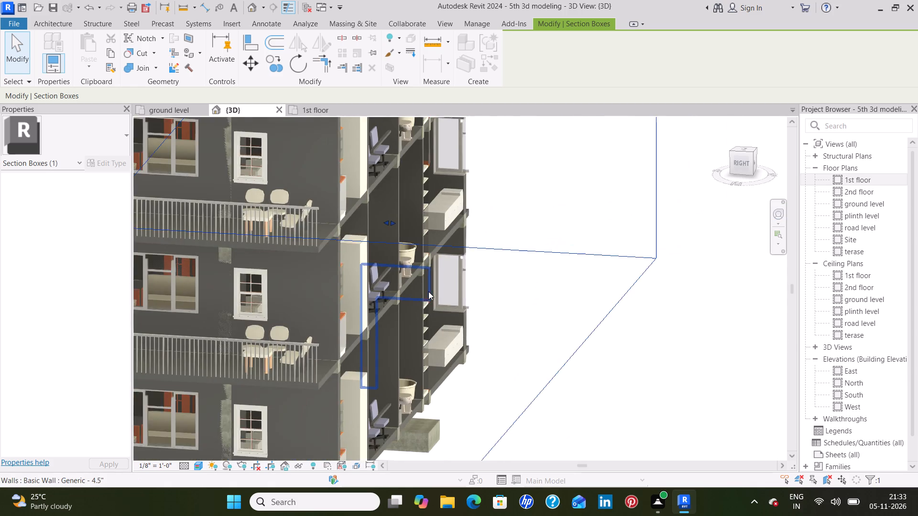
scroll(428, 291, down, 2)
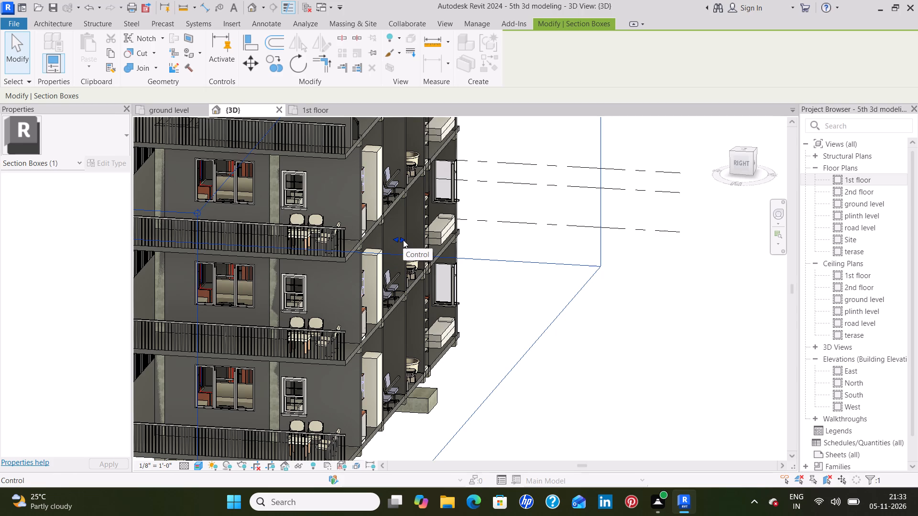
Readjust the rear face of the section box so the cut exposes the interiors of the back rooms on all storeys.
drag(403, 240, 436, 254)
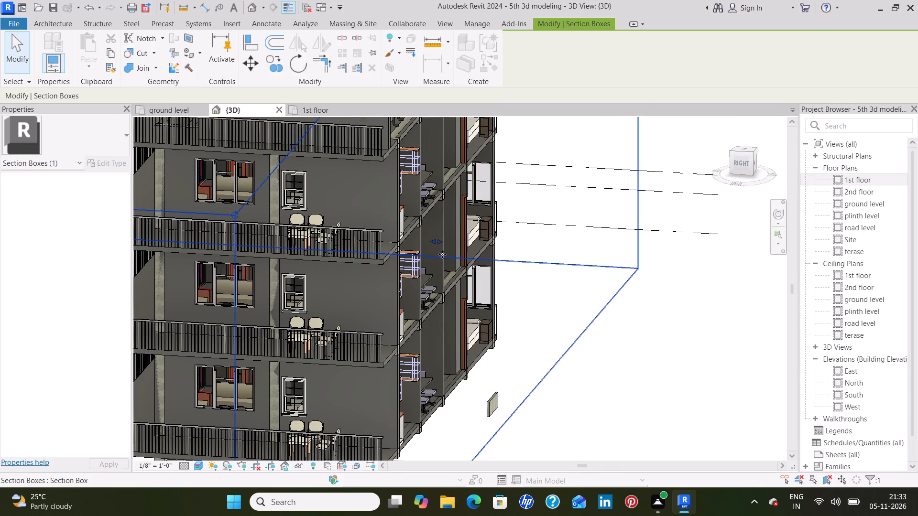
drag(439, 242, 500, 267)
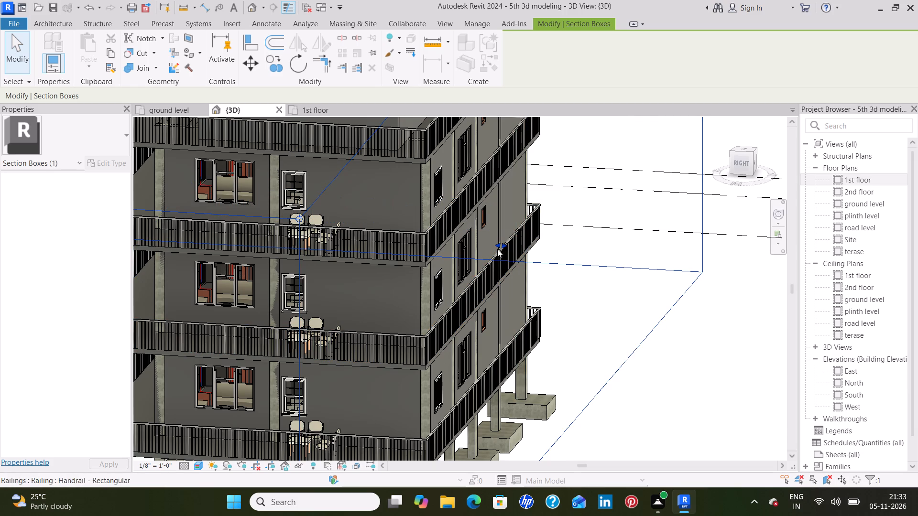
drag(495, 245, 433, 235)
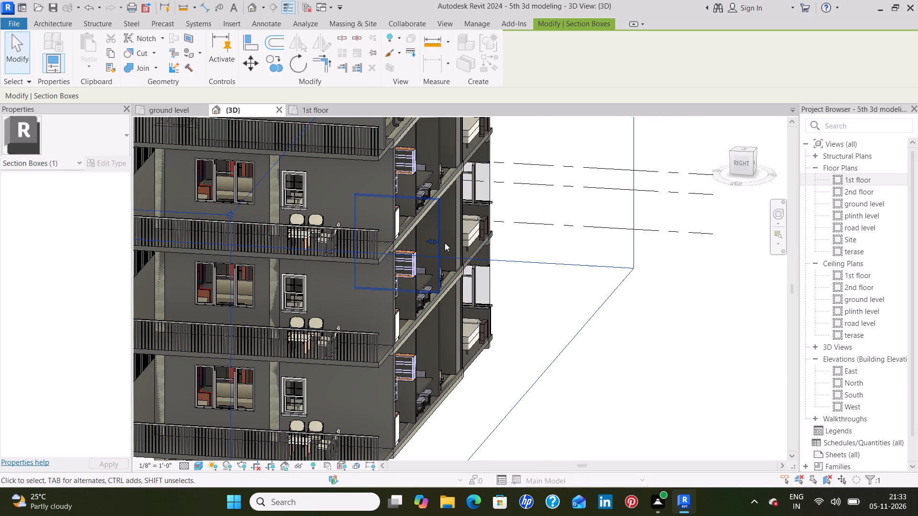
drag(436, 241, 446, 253)
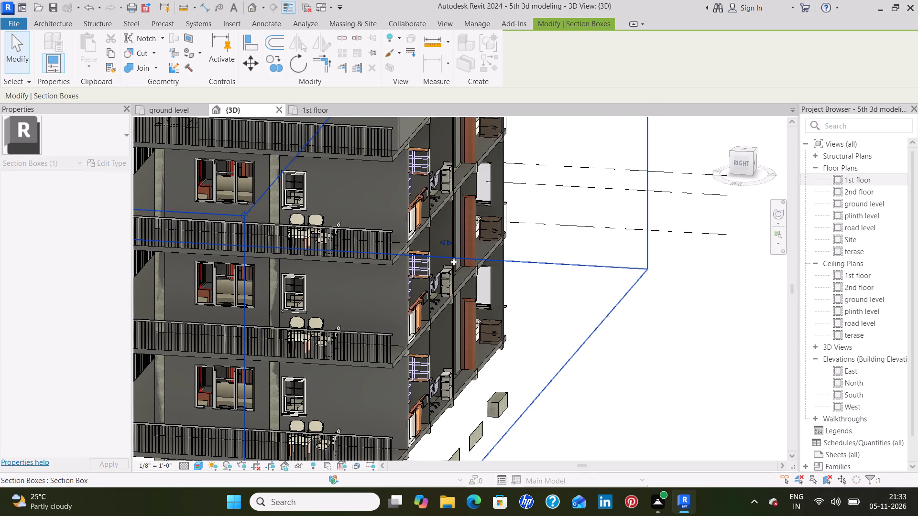
Inspect the exposed rooms up close and pull the cutting face of the section box back out beyond the building.
scroll(434, 286, up, 7)
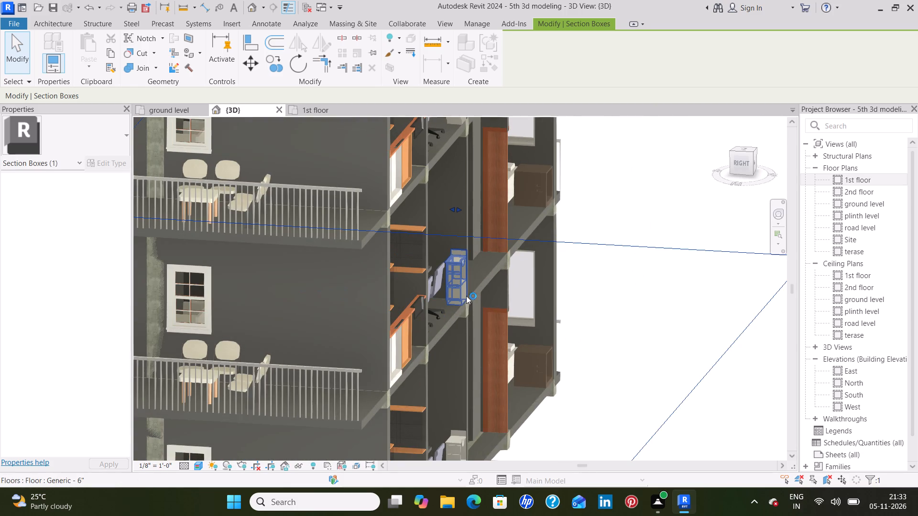
scroll(466, 296, up, 3)
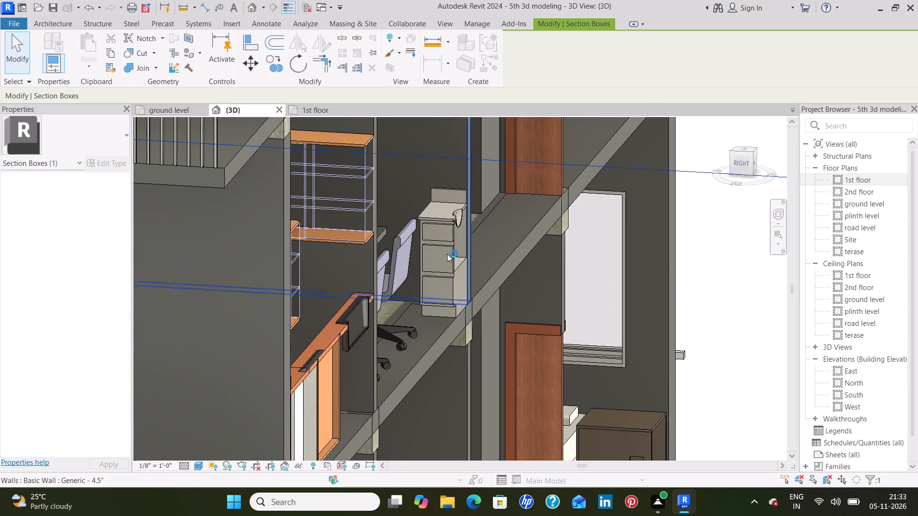
scroll(445, 234, down, 10)
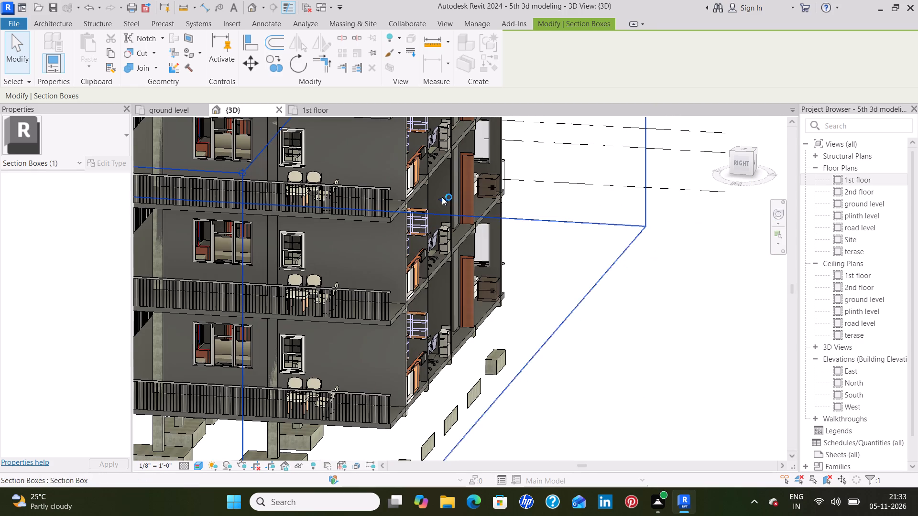
drag(447, 199, 549, 236)
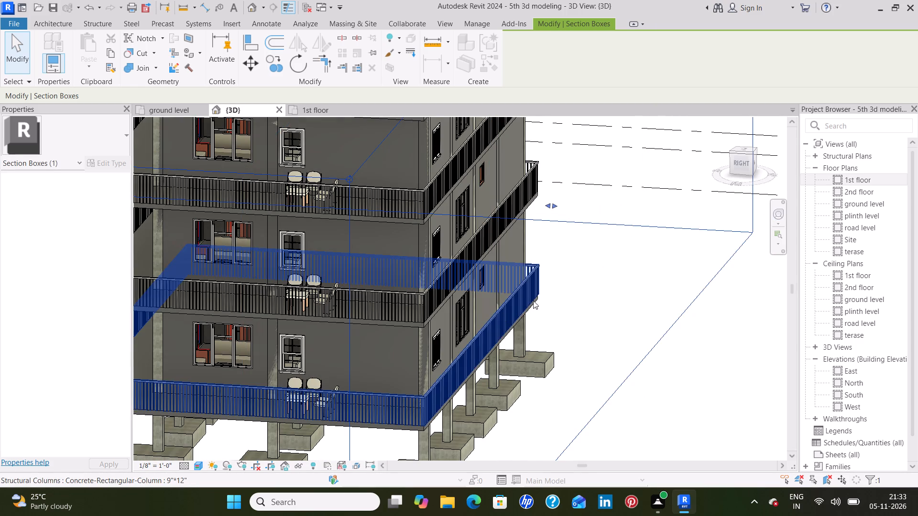
drag(554, 206, 568, 213)
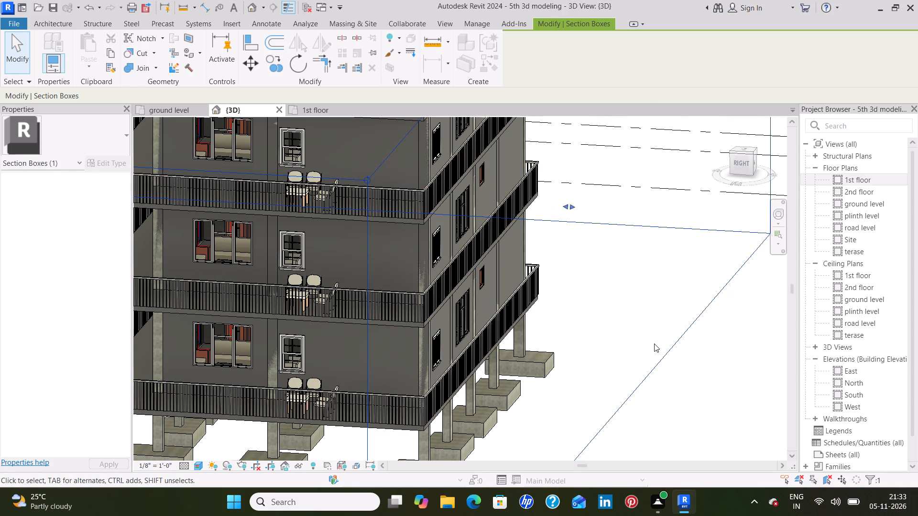
Turn off the section box in the 3D view.
scroll(654, 344, down, 10)
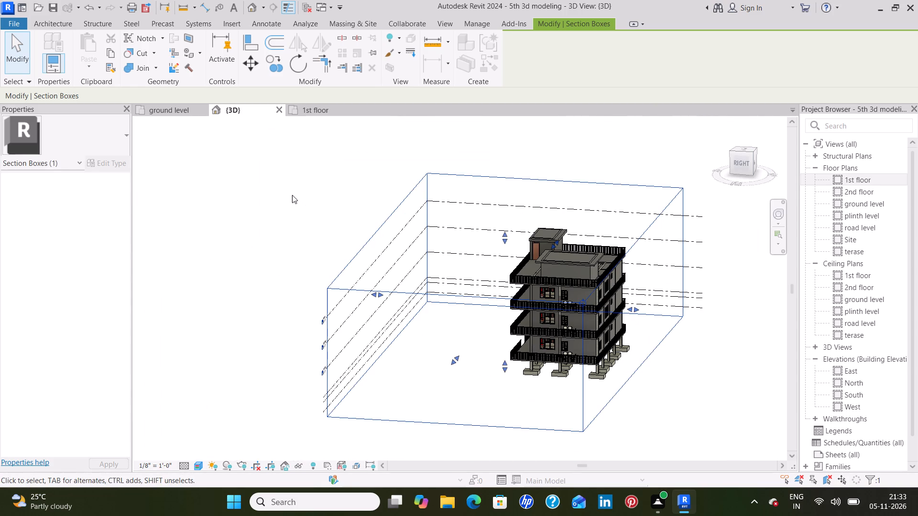
click(294, 195)
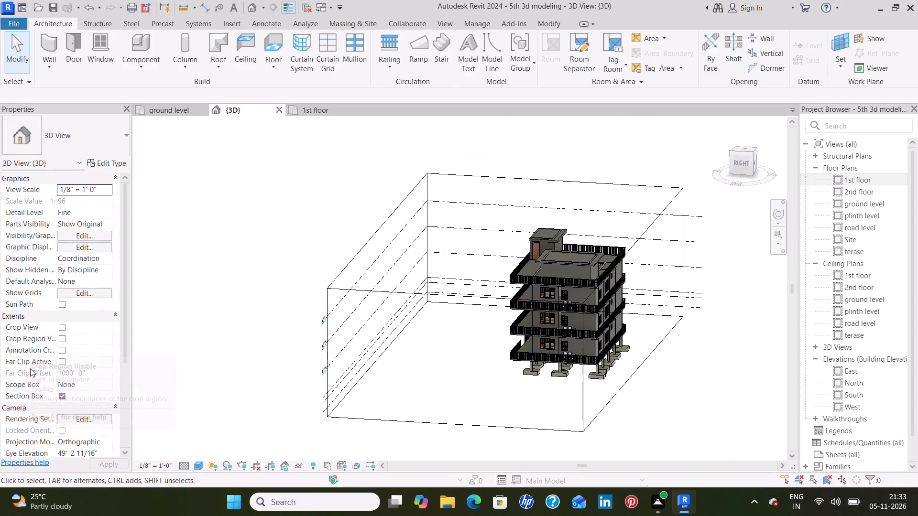
click(60, 394)
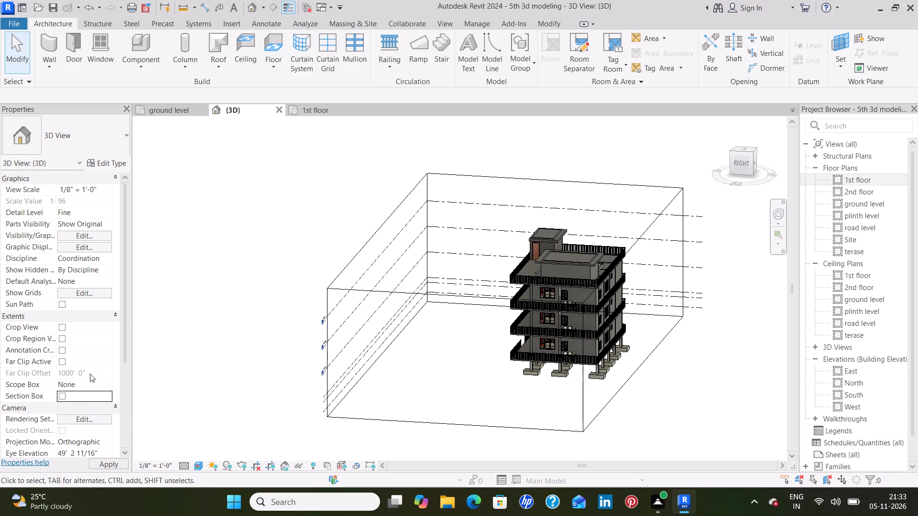
Return to the home 3D view and delete the single-flush door of the rooftop stair room on the terrace.
scroll(423, 357, up, 2)
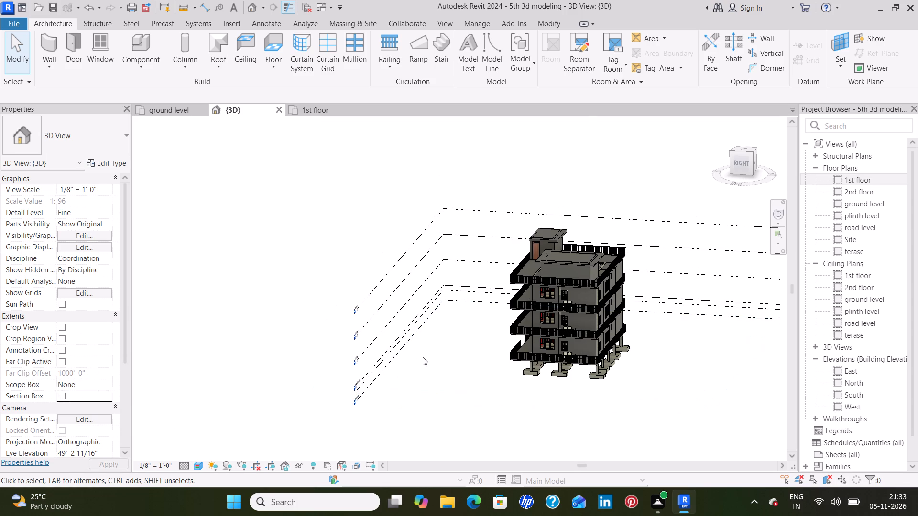
scroll(423, 357, up, 1)
scroll(487, 364, up, 1)
middle_drag(488, 364, 330, 347)
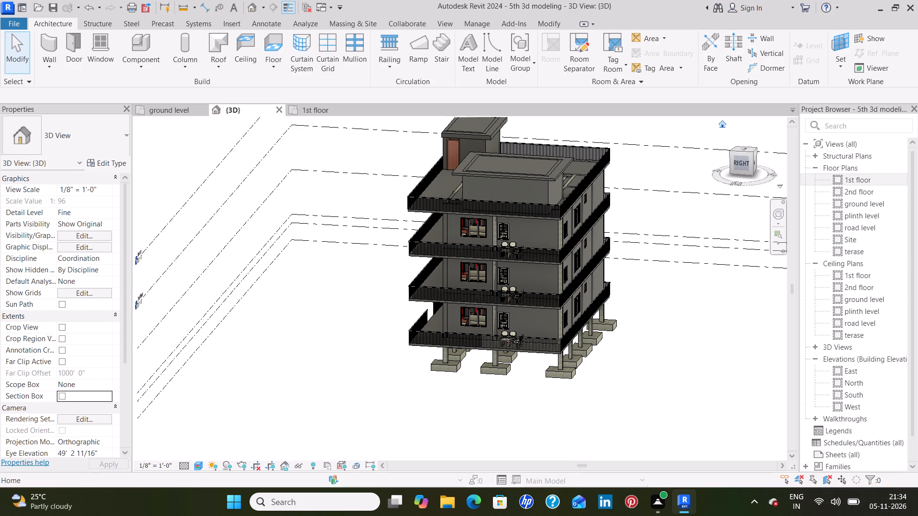
click(722, 129)
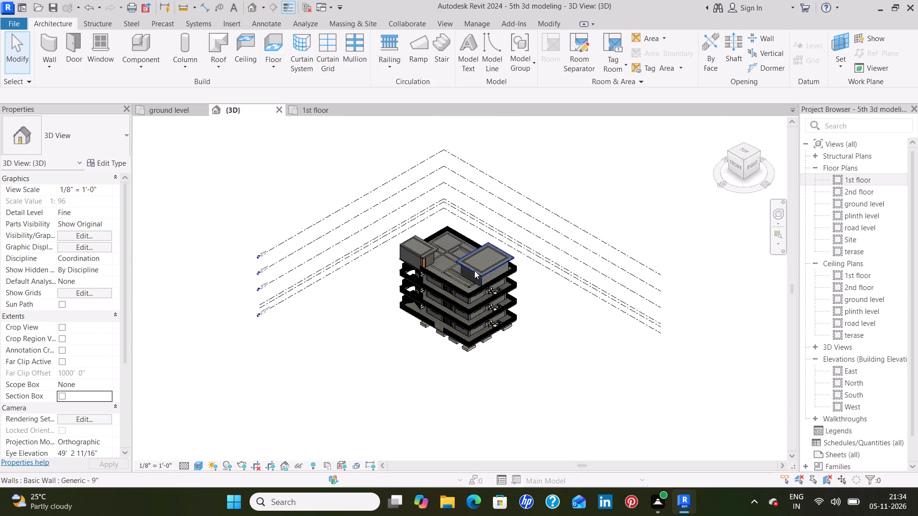
scroll(469, 276, up, 8)
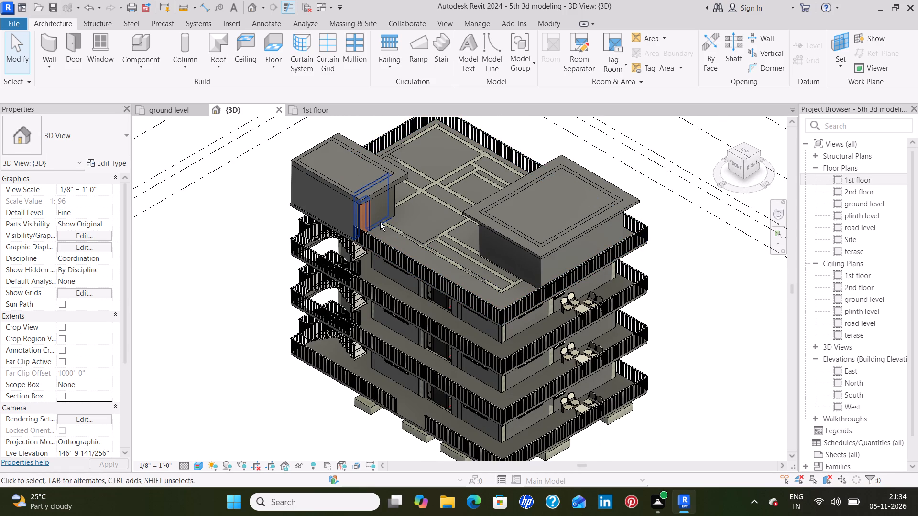
shift+middle_drag(380, 222, 333, 215)
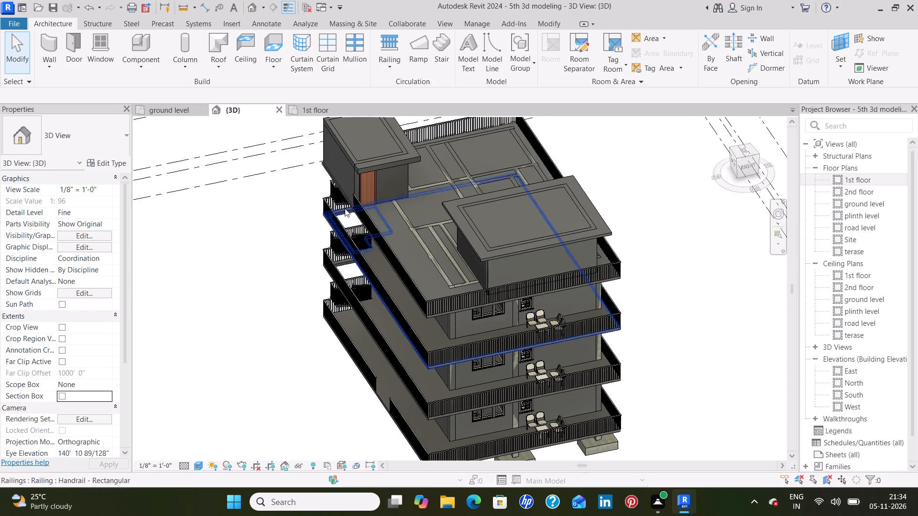
click(370, 192)
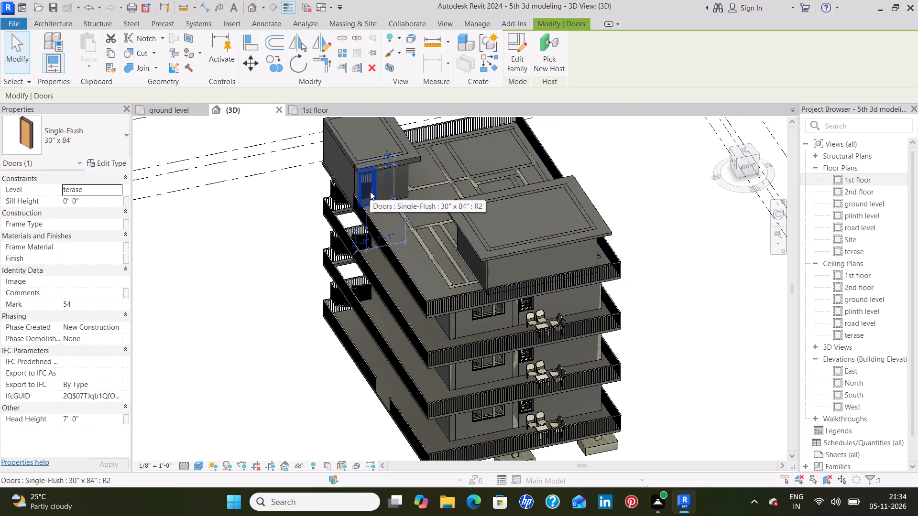
key(Delete)
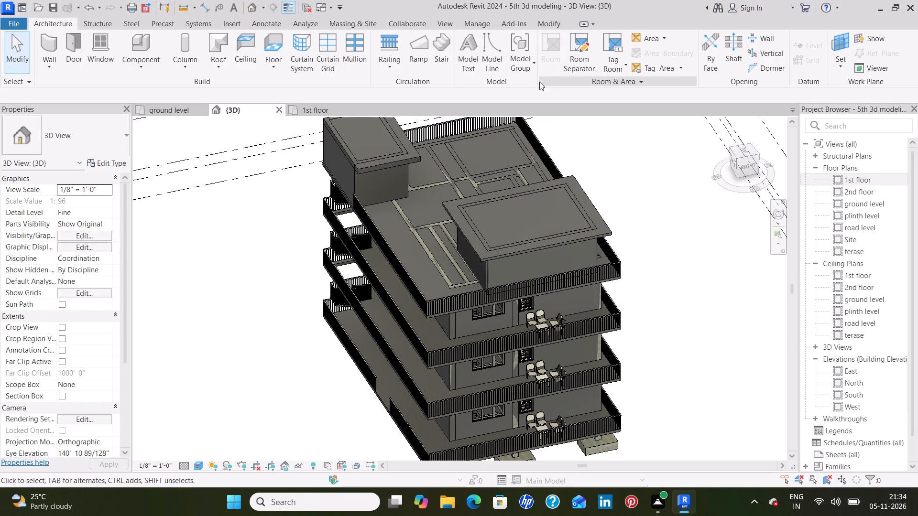
In the terase floor plan, place a Door-Passage-Single-Full_Lite 30" x 84" in the stair room wall facing the terrace, swinging outward.
double_click(865, 256)
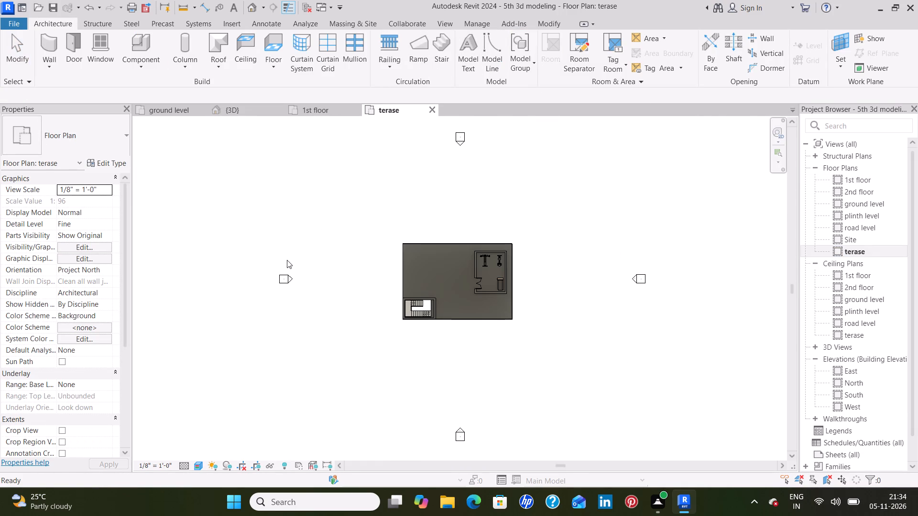
scroll(454, 322, up, 14)
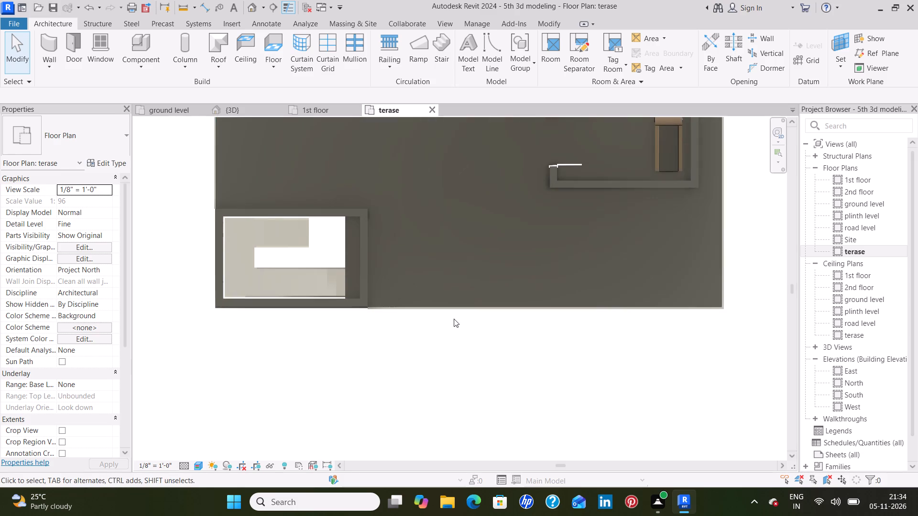
middle_drag(227, 216, 280, 246)
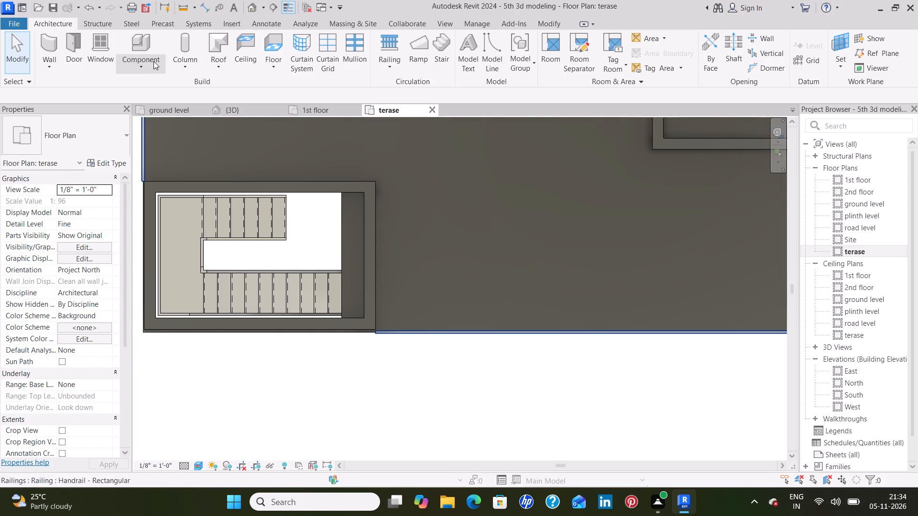
click(83, 47)
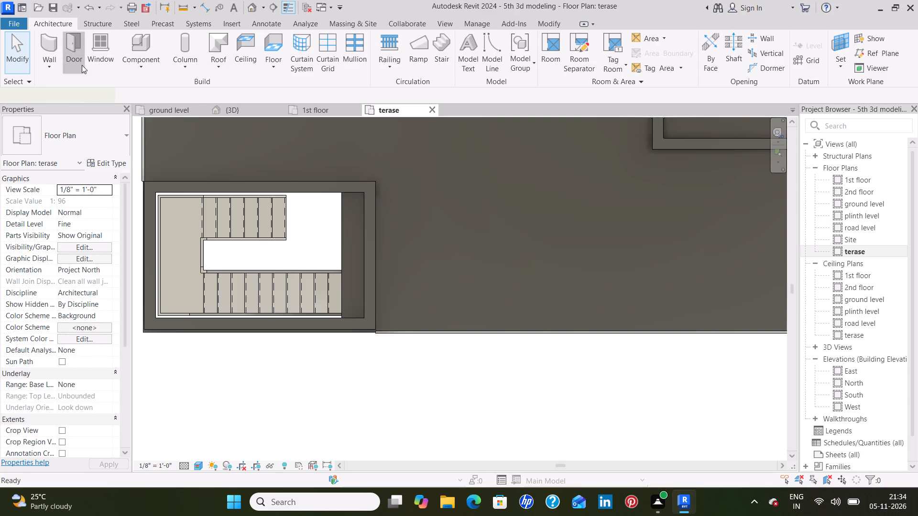
click(78, 138)
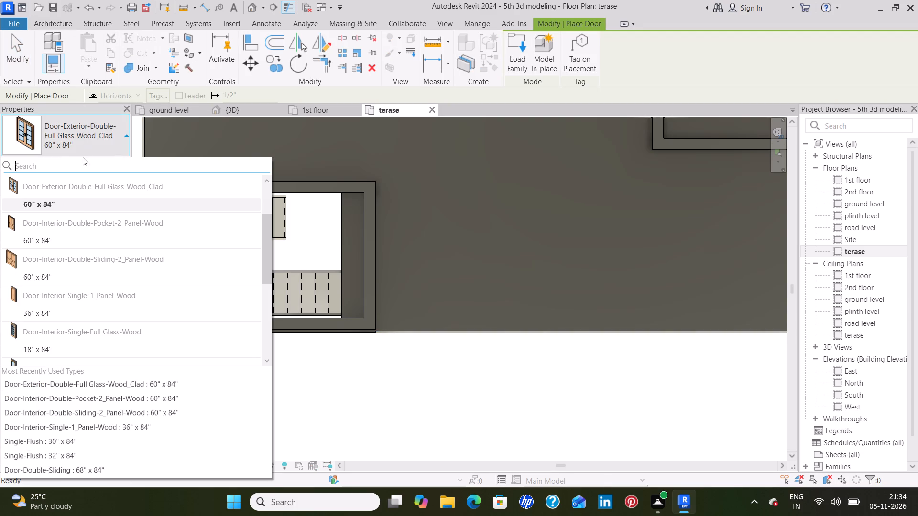
scroll(60, 262, up, 2)
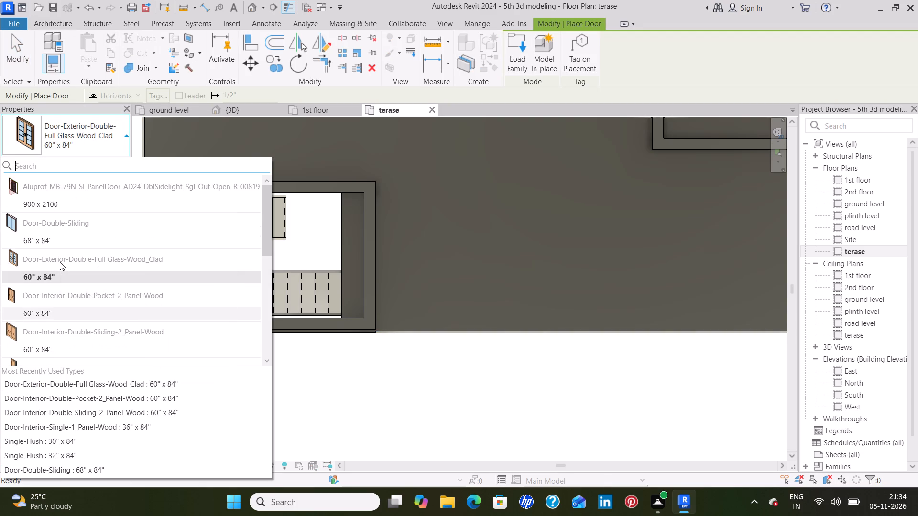
scroll(60, 262, up, 5)
scroll(60, 262, down, 4)
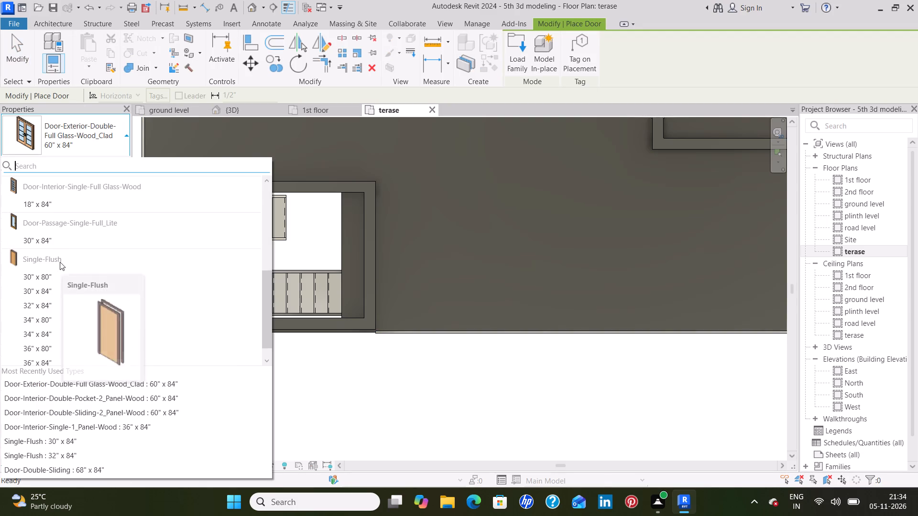
click(34, 239)
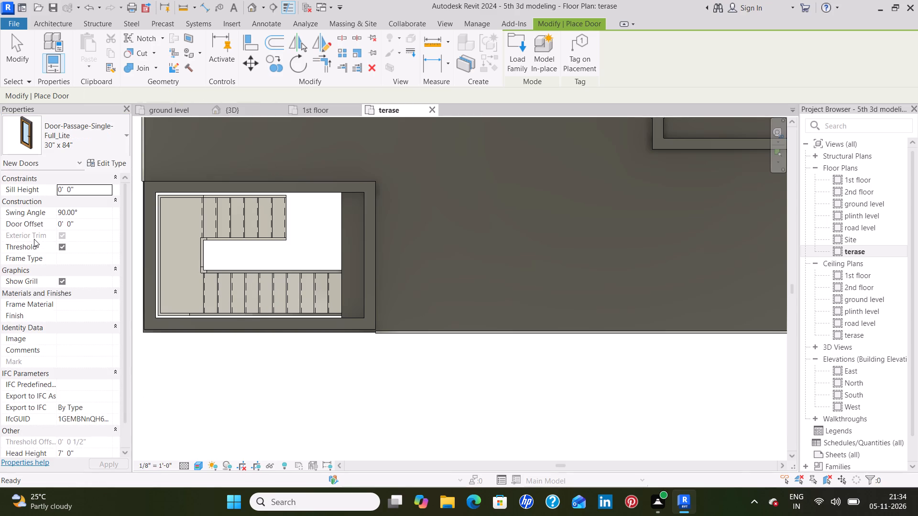
click(381, 284)
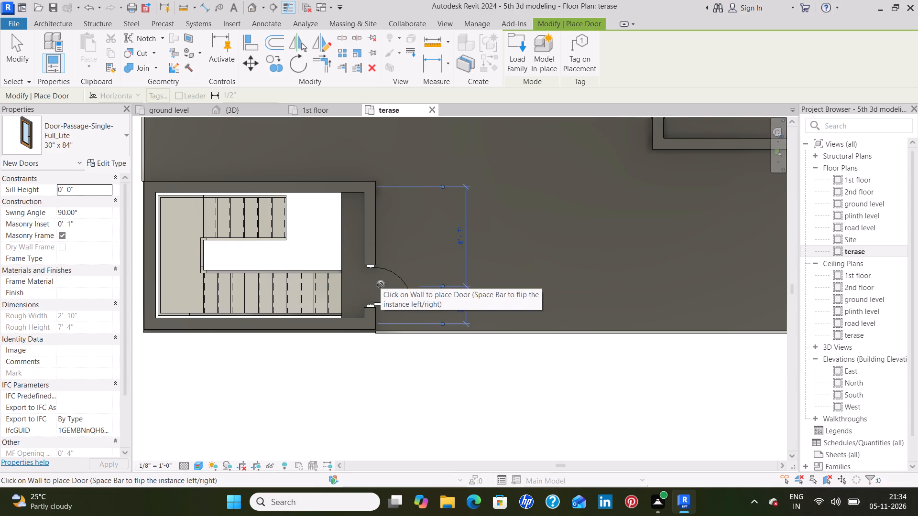
click(494, 221)
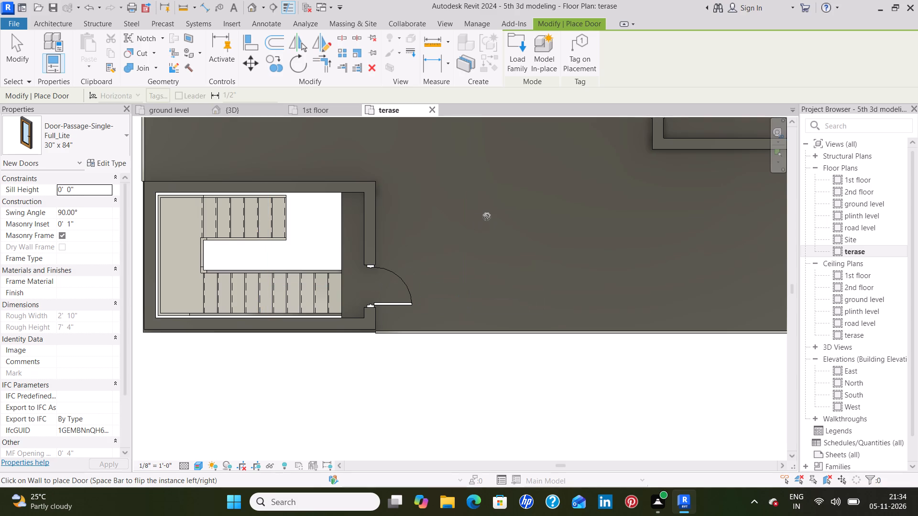
key(Escape)
key(Escape)
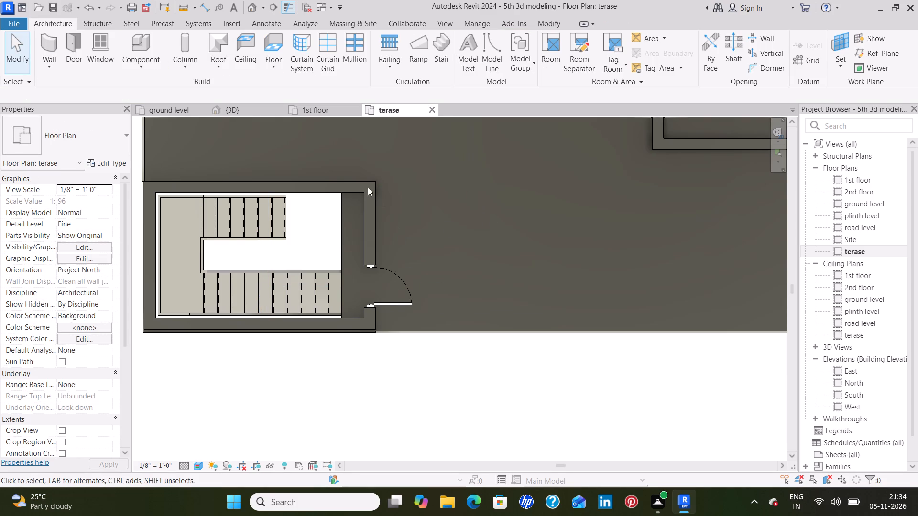
Examine the new glazed door of the rooftop stair room up close in the 3D view.
click(257, 108)
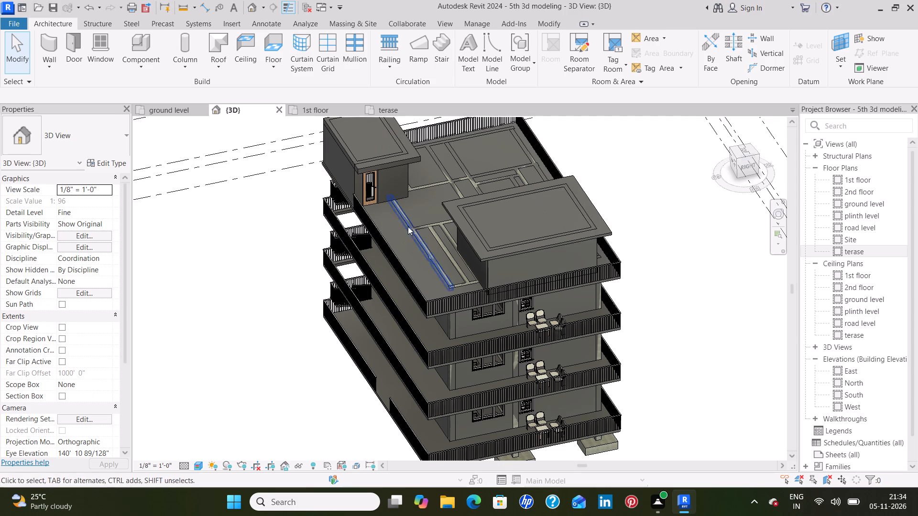
scroll(371, 203, up, 13)
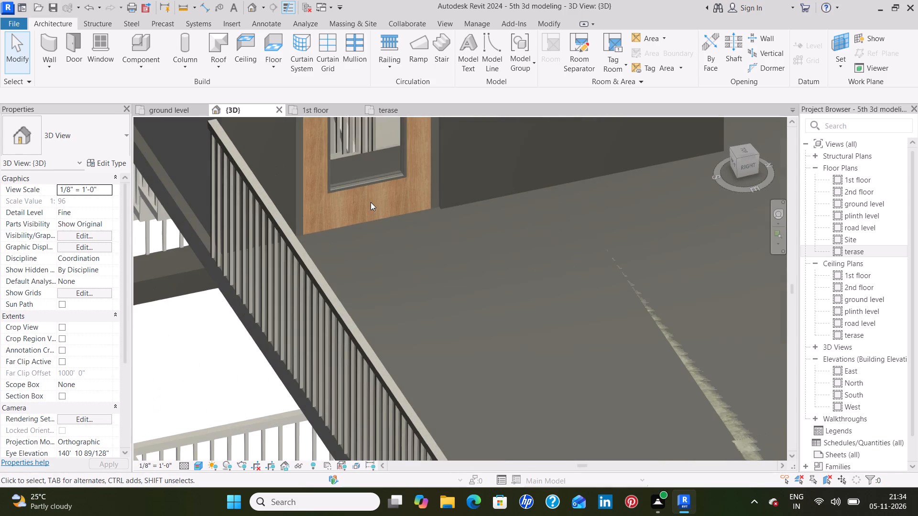
middle_drag(371, 190, 365, 319)
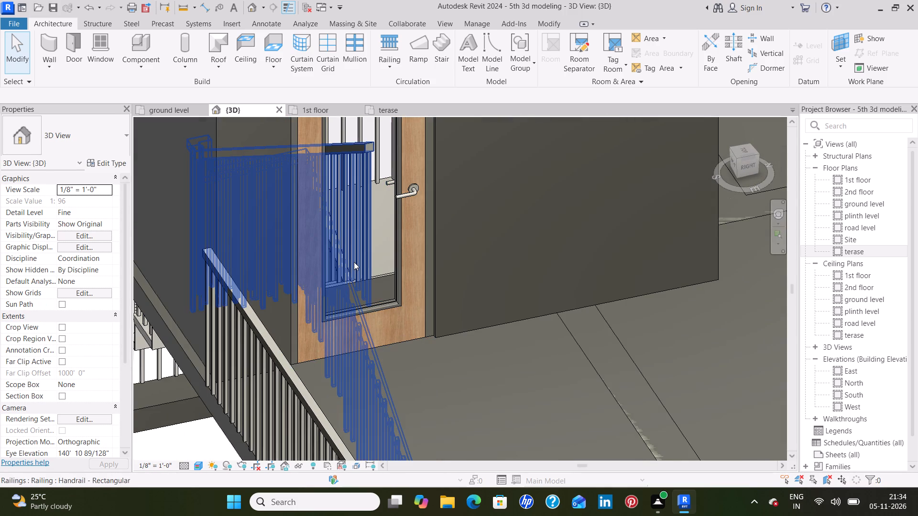
middle_drag(354, 262, 356, 323)
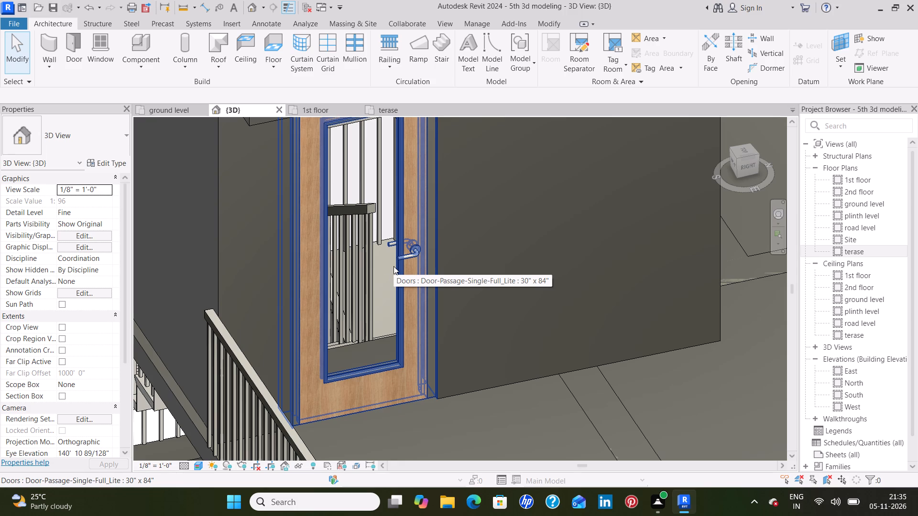
scroll(393, 266, down, 6)
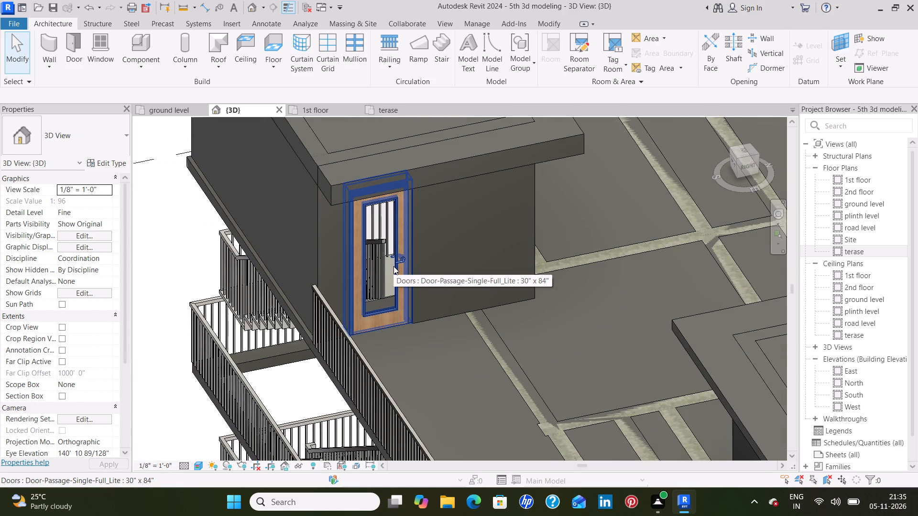
scroll(393, 266, down, 1)
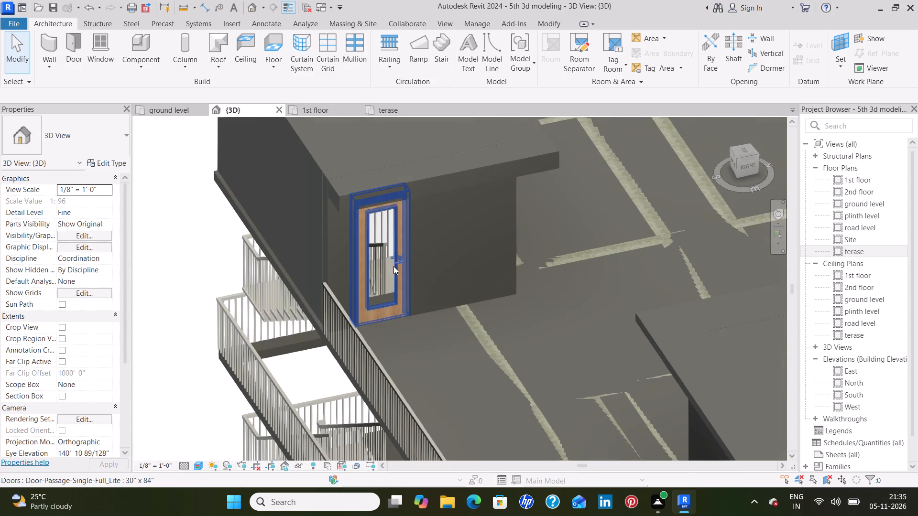
Change the roof slab over the rooftop stair room to the Generic - 6" floor type.
click(533, 160)
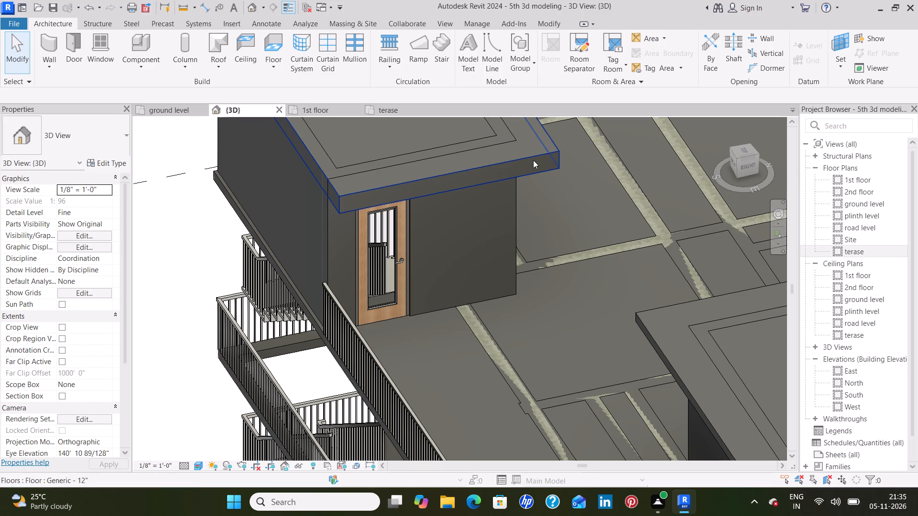
click(113, 166)
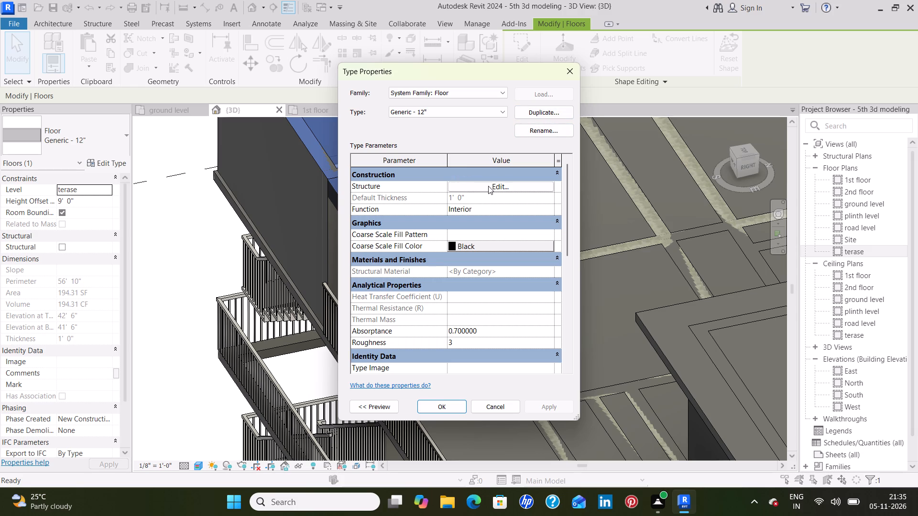
click(102, 152)
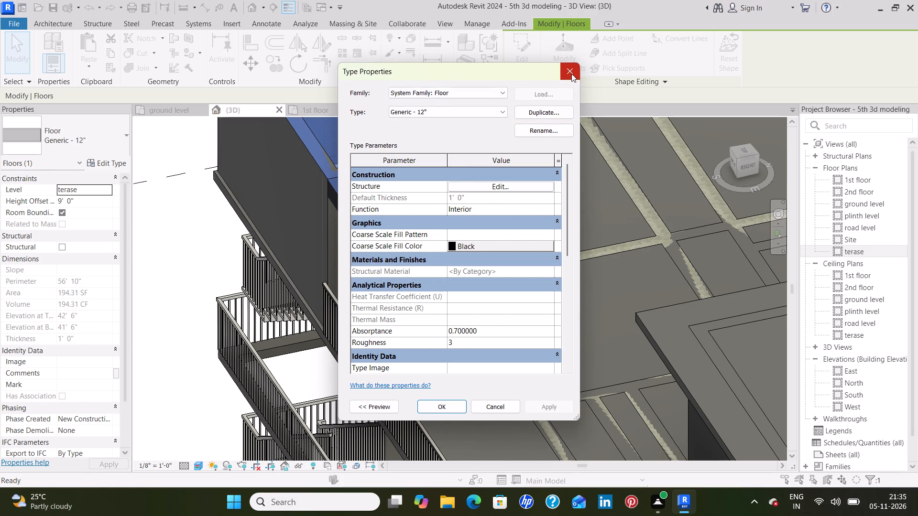
click(571, 74)
click(125, 141)
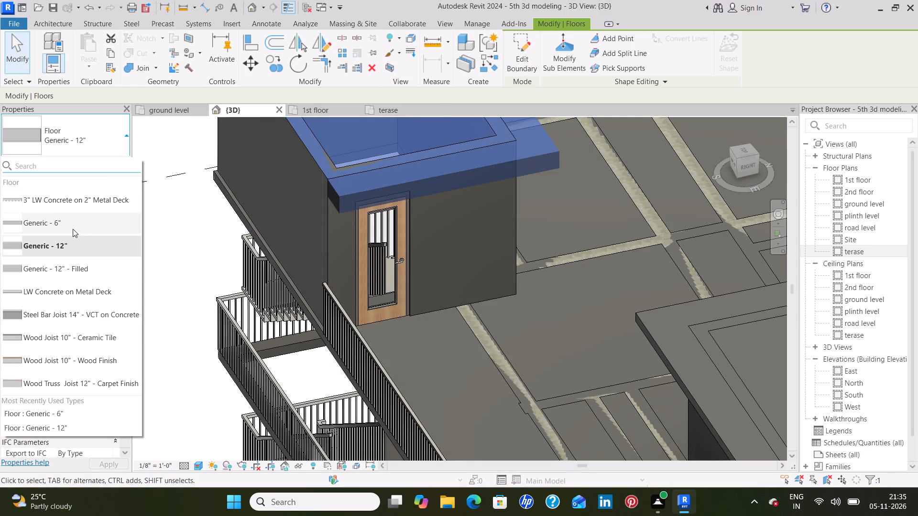
click(82, 224)
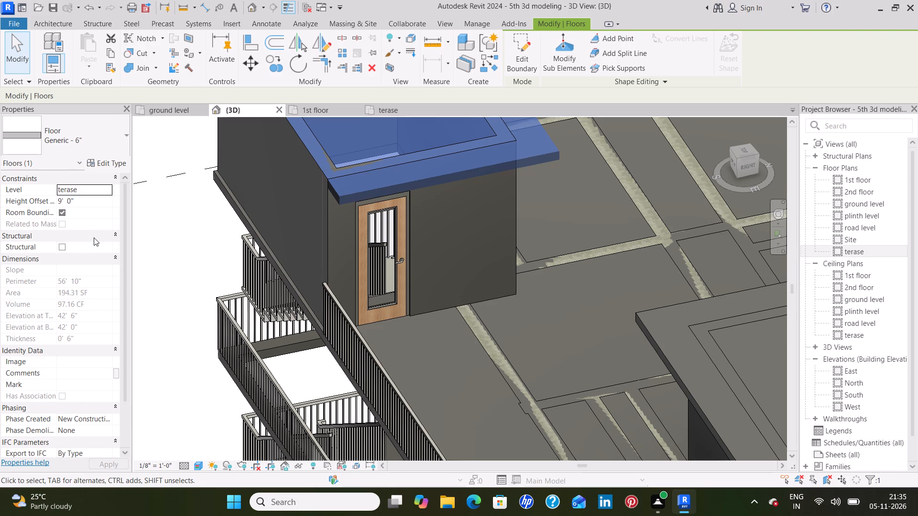
click(92, 463)
click(175, 331)
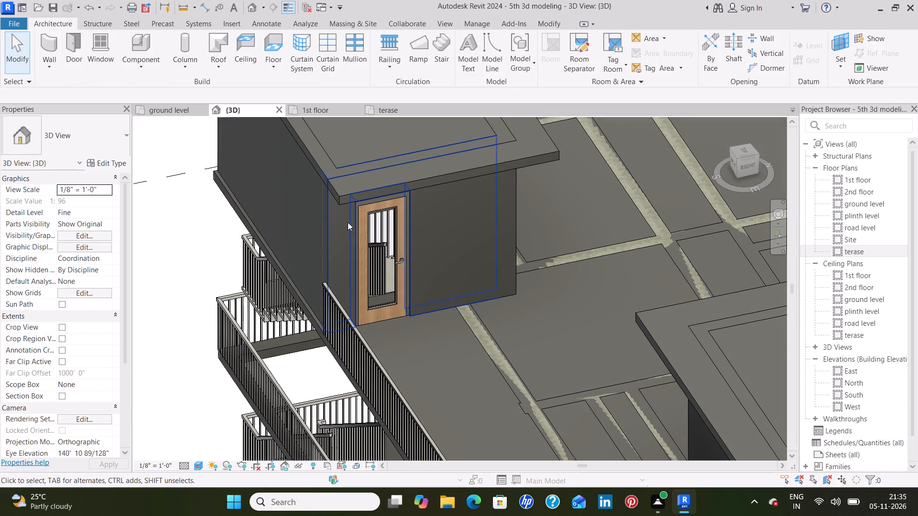
scroll(579, 179, down, 6)
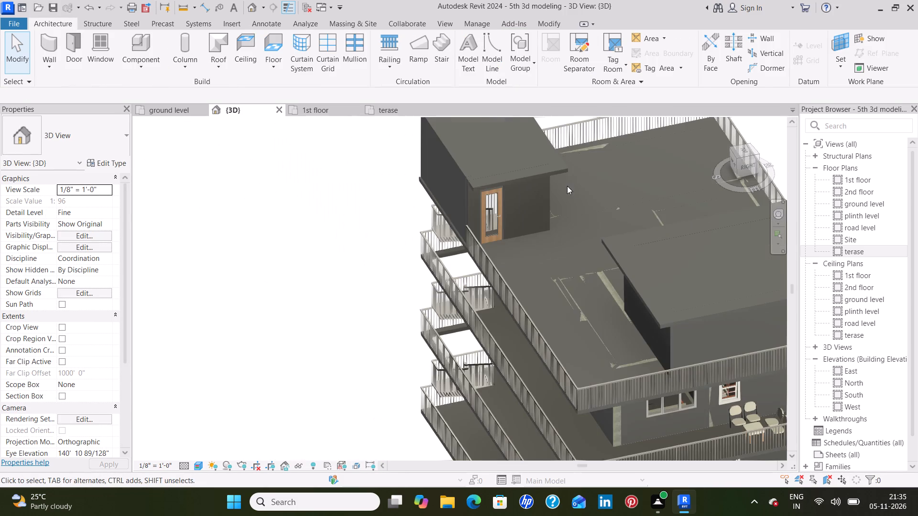
middle_drag(552, 203, 393, 231)
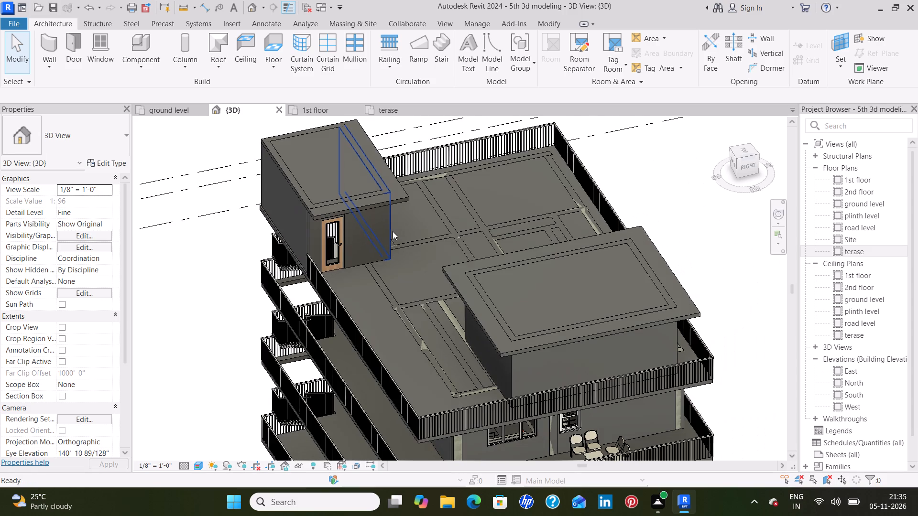
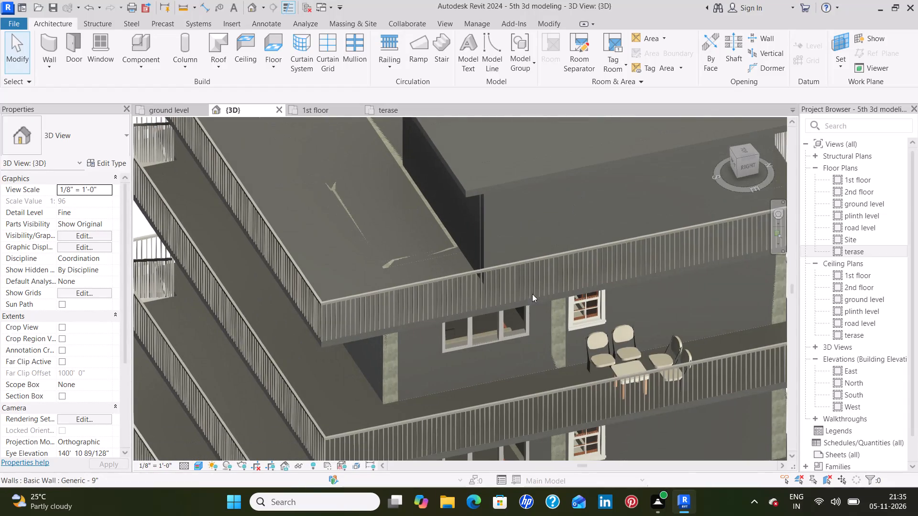
Examine the right side of the building in 3D, covering the balcony seating, windows and railings on every storey up to the terrace.
scroll(628, 377, up, 4)
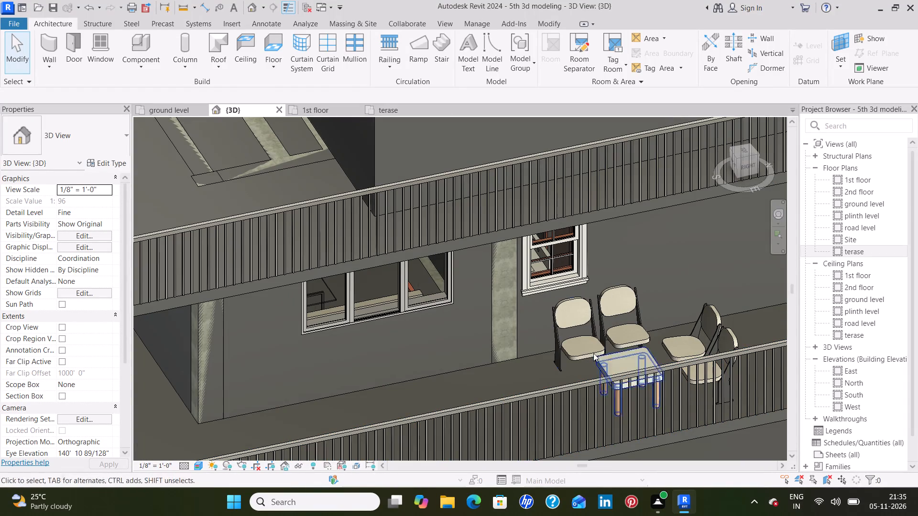
middle_drag(577, 351, 455, 342)
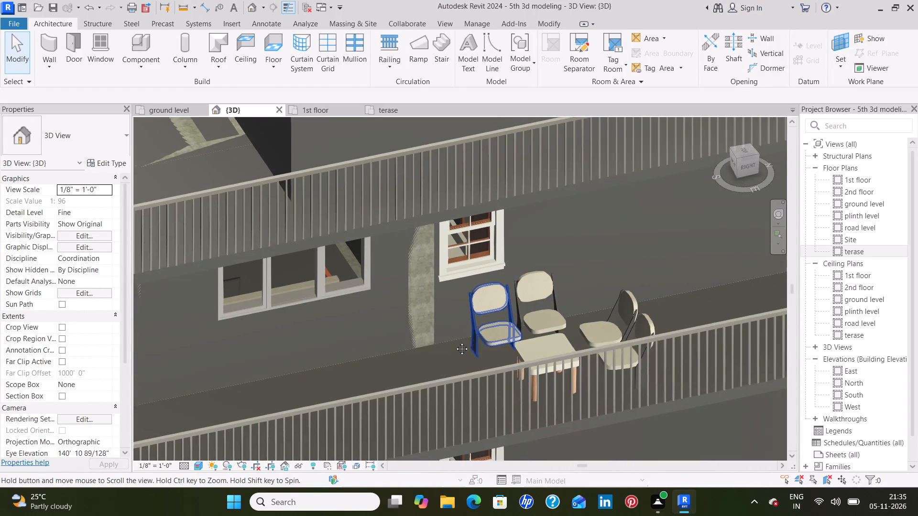
middle_drag(455, 342, 441, 309)
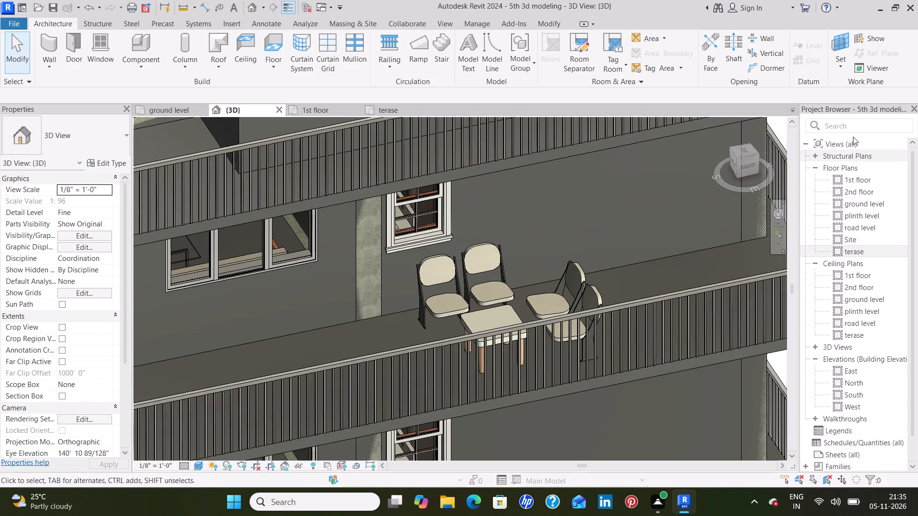
click(747, 167)
scroll(379, 275, up, 5)
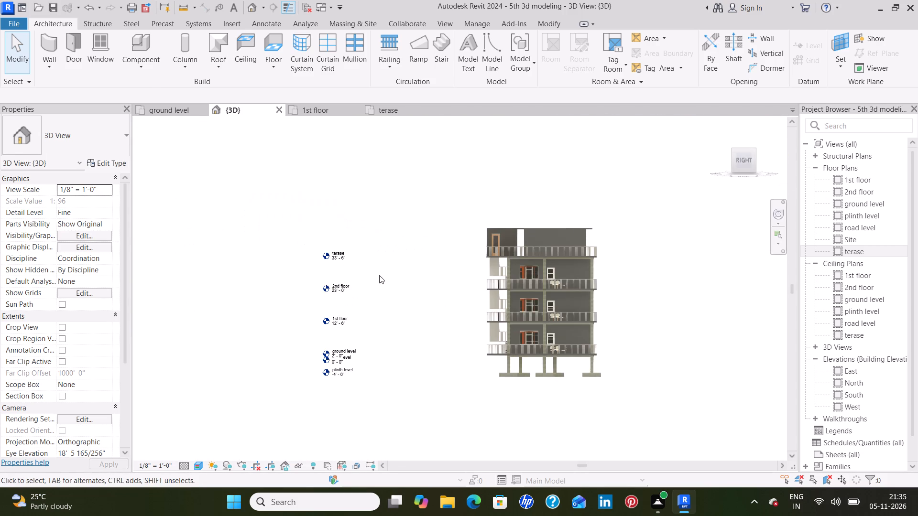
middle_drag(594, 333, 515, 328)
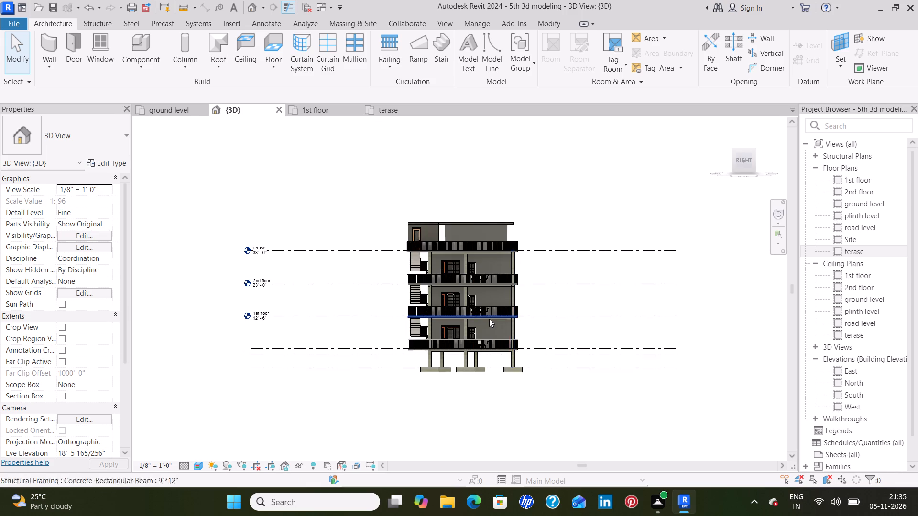
scroll(489, 319, up, 9)
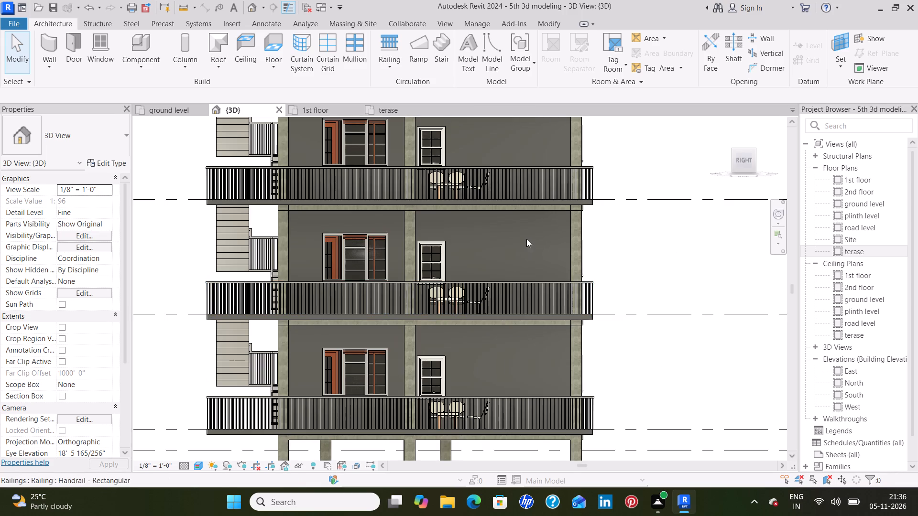
middle_drag(526, 239, 510, 364)
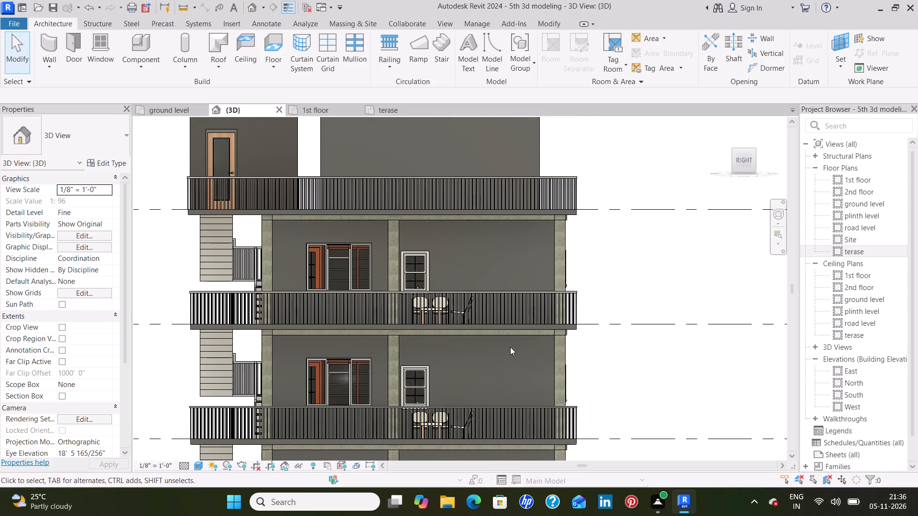
middle_drag(497, 359, 511, 263)
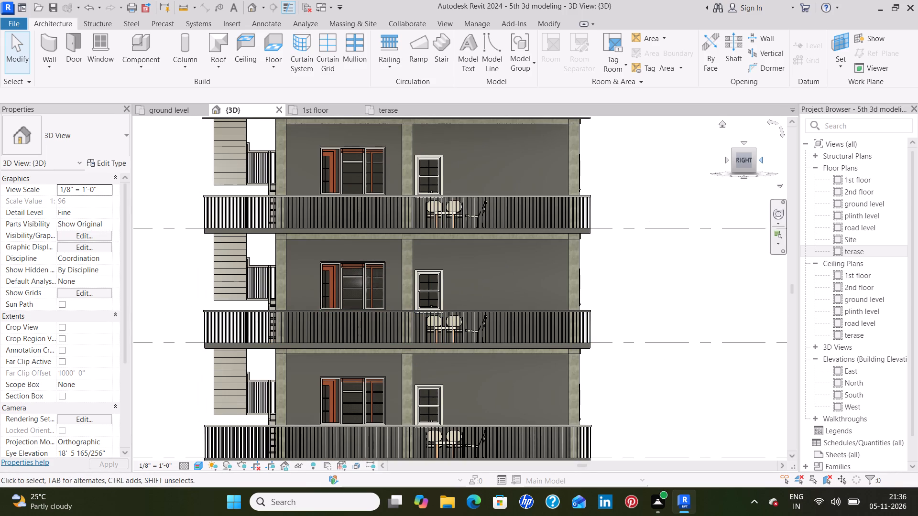
Turn the 3D view to the back face and examine its windows, balconies and rooftop rooms.
click(763, 162)
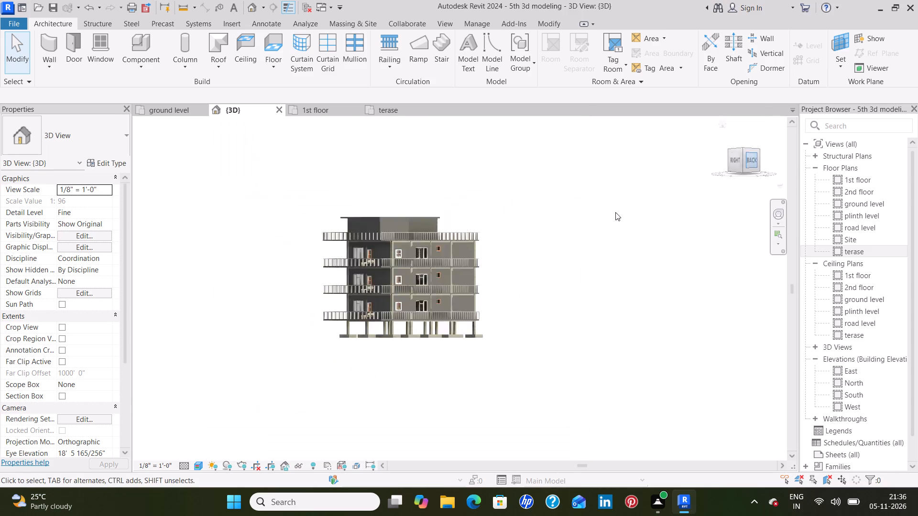
scroll(491, 287, up, 7)
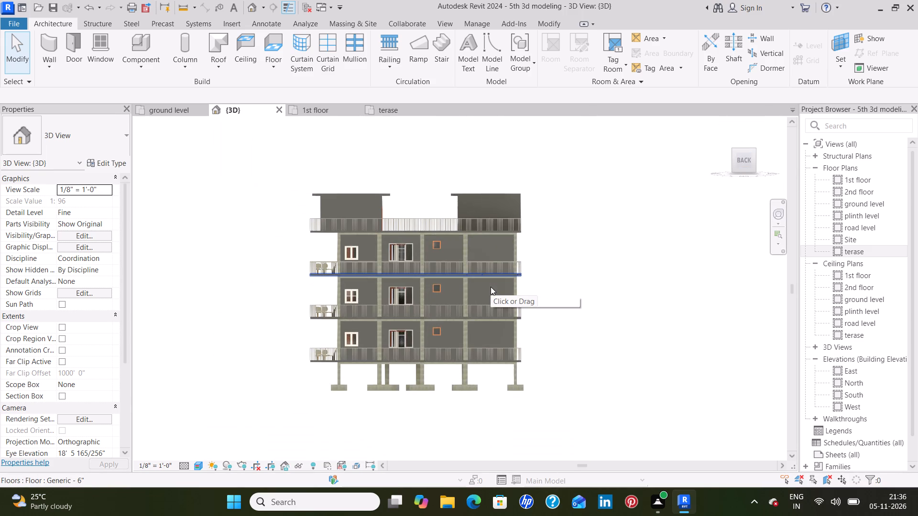
scroll(429, 270, up, 9)
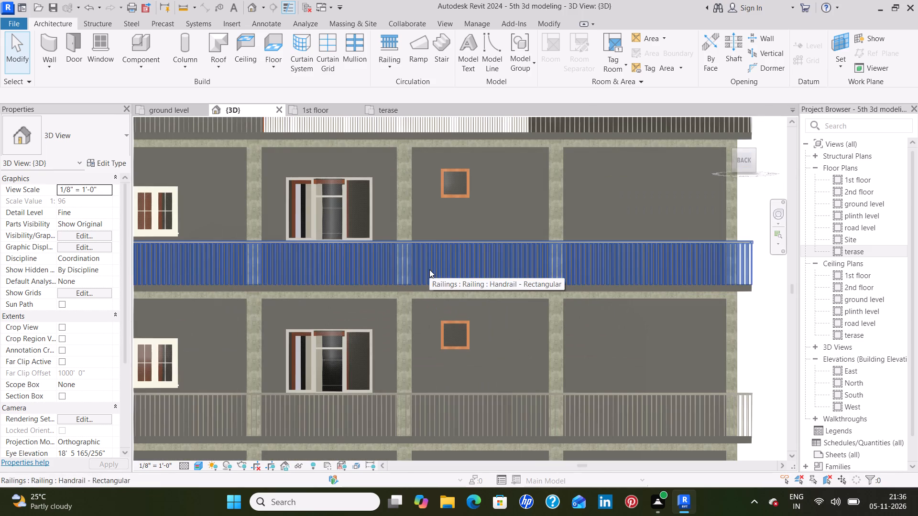
scroll(429, 269, down, 3)
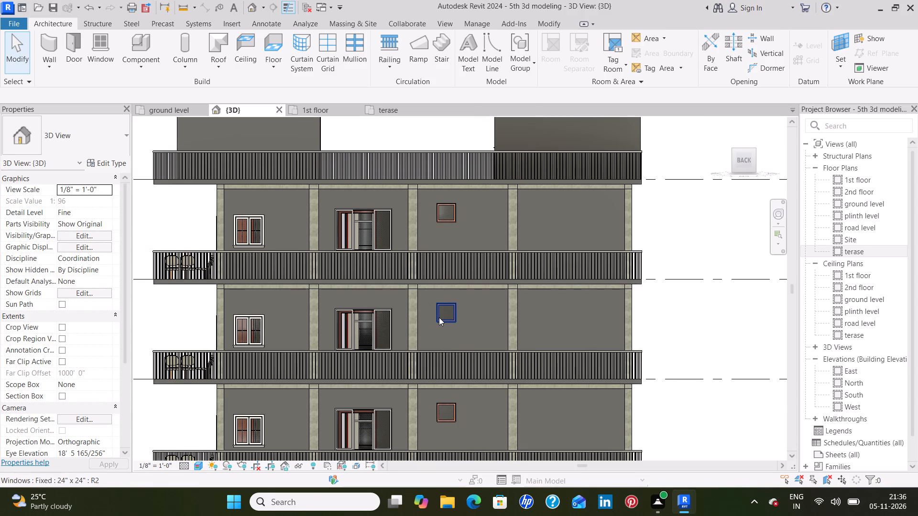
scroll(436, 320, down, 3)
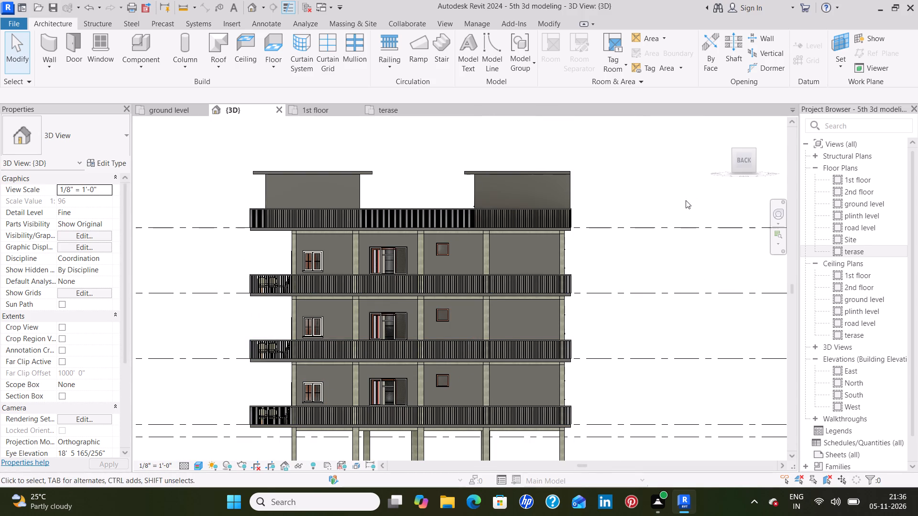
Inspect the second-floor triple casement window on the back face up close, including the door seen through it.
scroll(379, 262, up, 7)
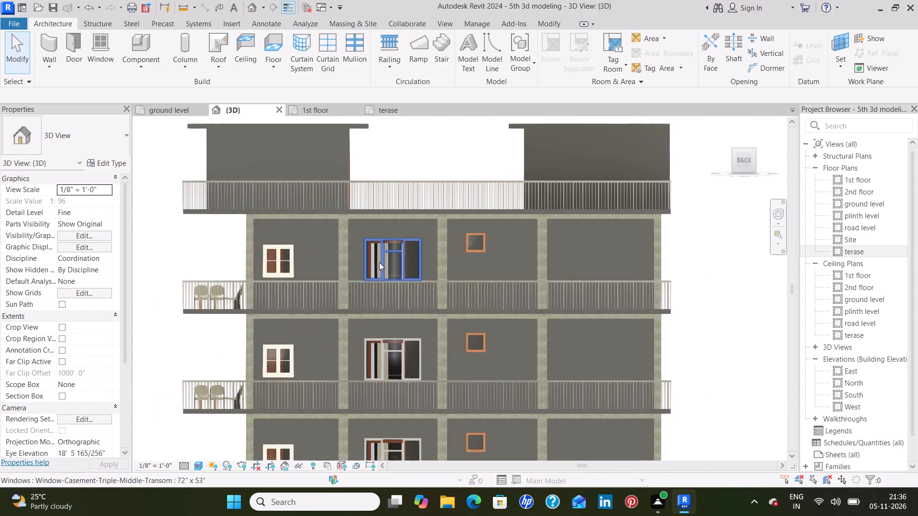
scroll(379, 262, up, 12)
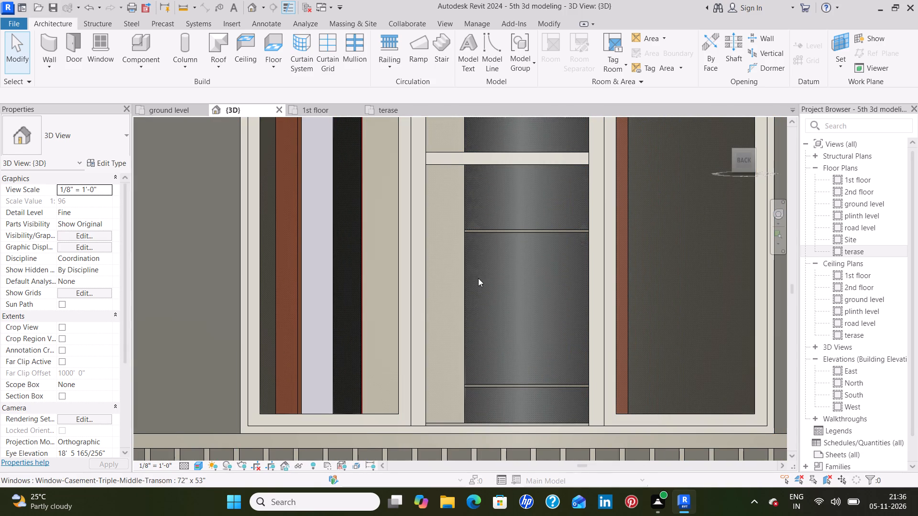
click(490, 232)
scroll(490, 232, down, 5)
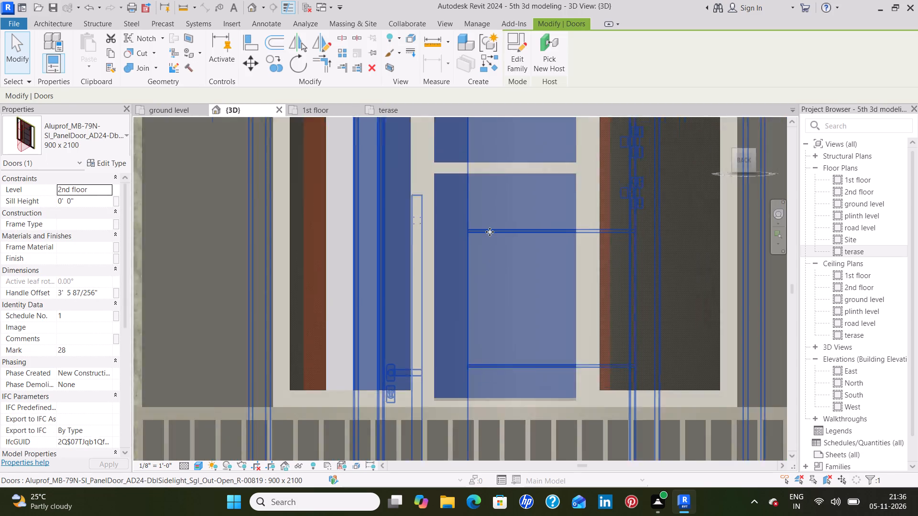
scroll(490, 232, down, 4)
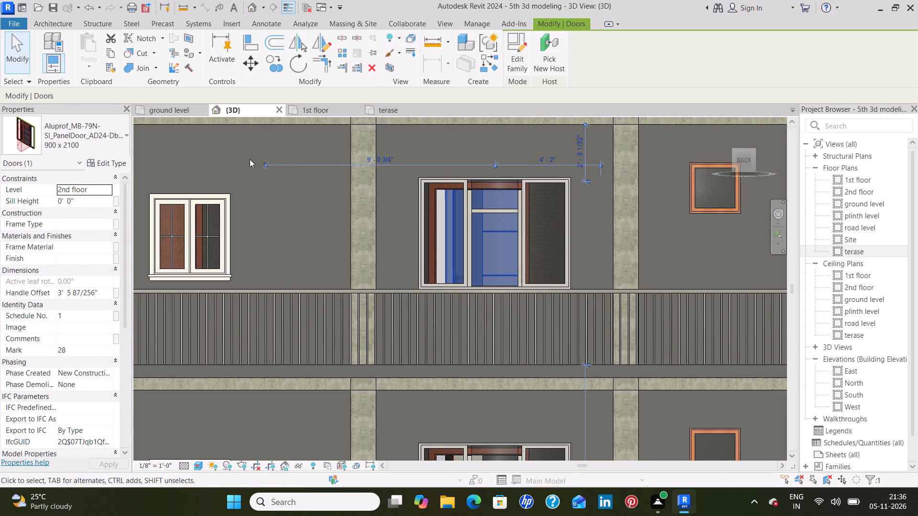
key(Escape)
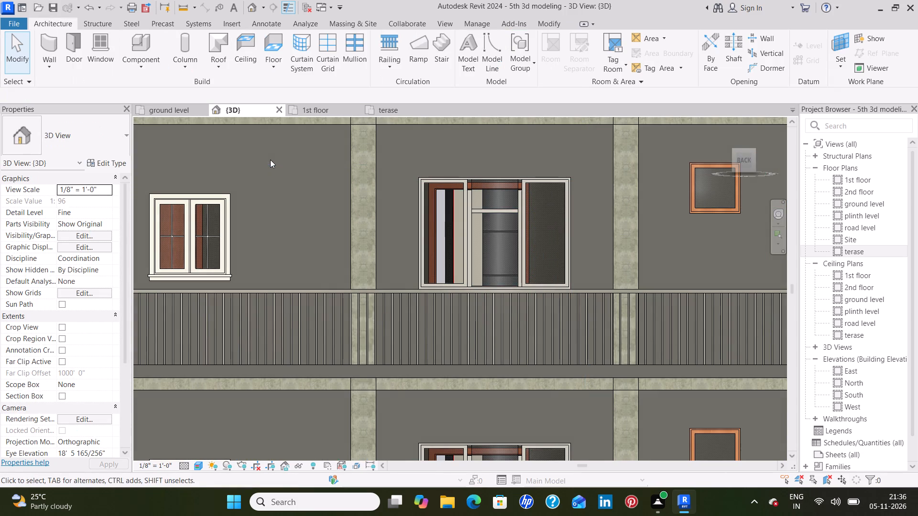
scroll(541, 238, down, 8)
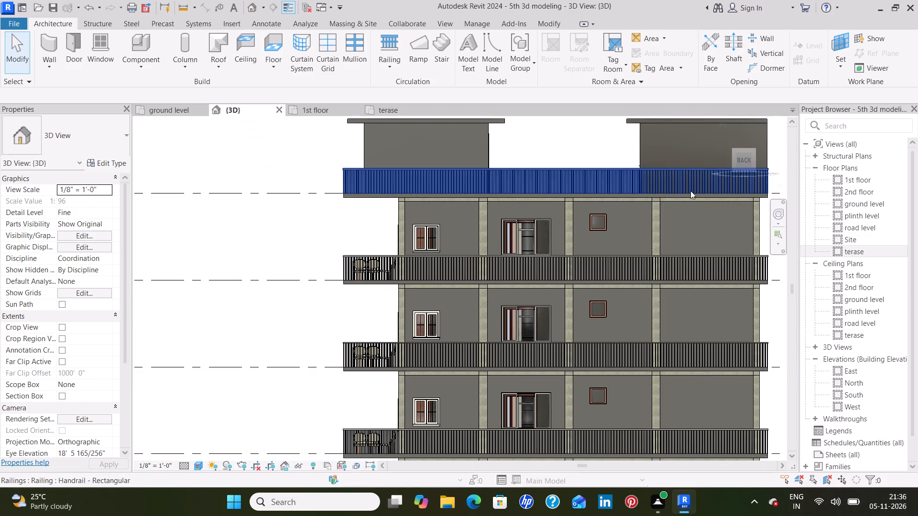
middle_drag(687, 194, 536, 235)
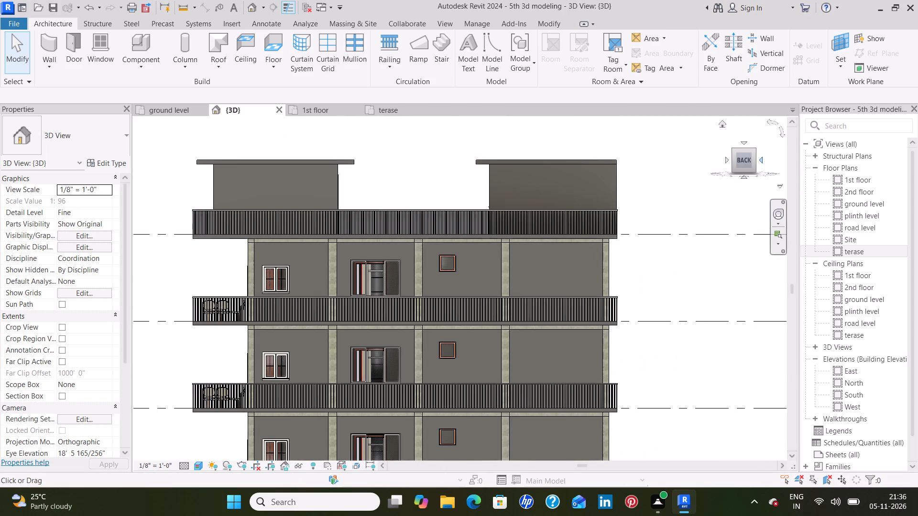
Turn the 3D view to the left face and examine its windows, balcony railings and external stairs.
click(761, 160)
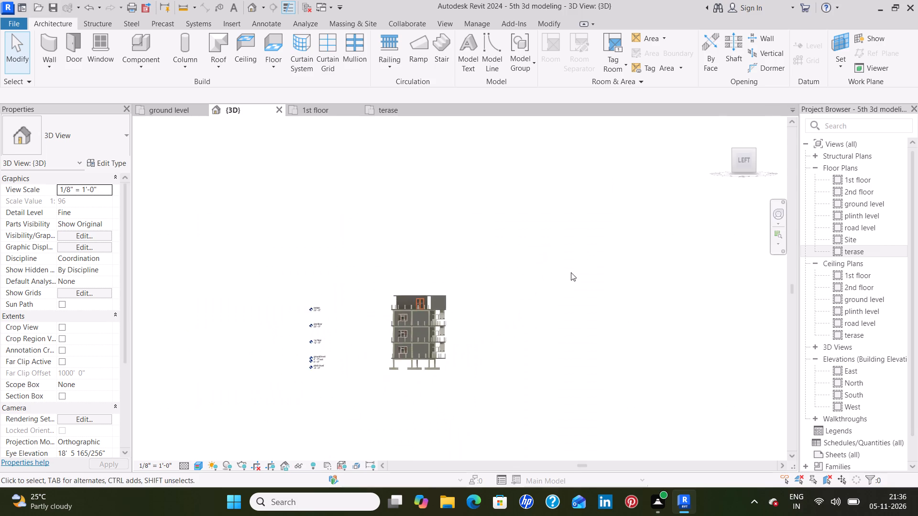
scroll(486, 286, up, 11)
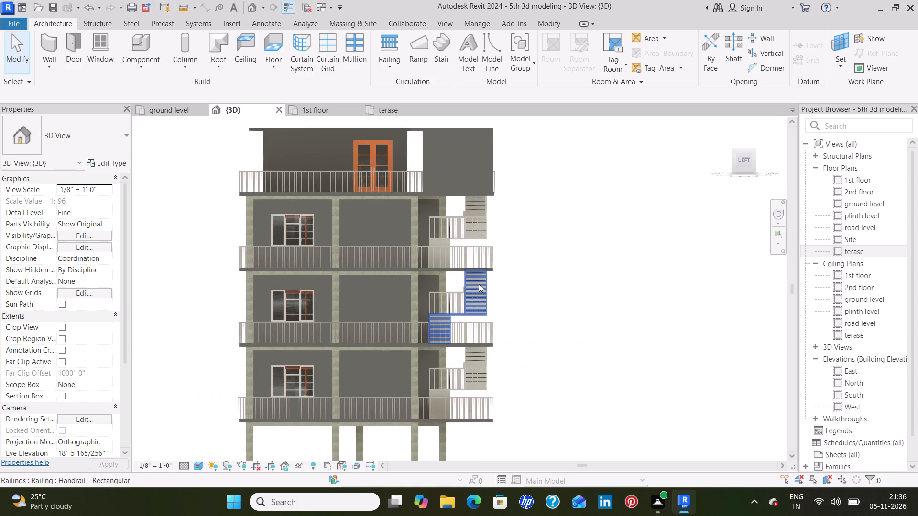
scroll(356, 278, up, 4)
scroll(356, 278, down, 3)
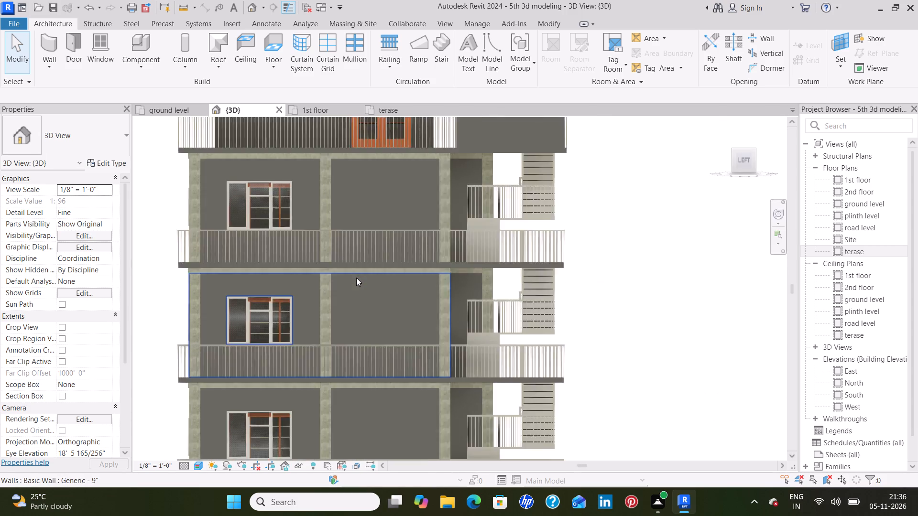
scroll(356, 278, down, 2)
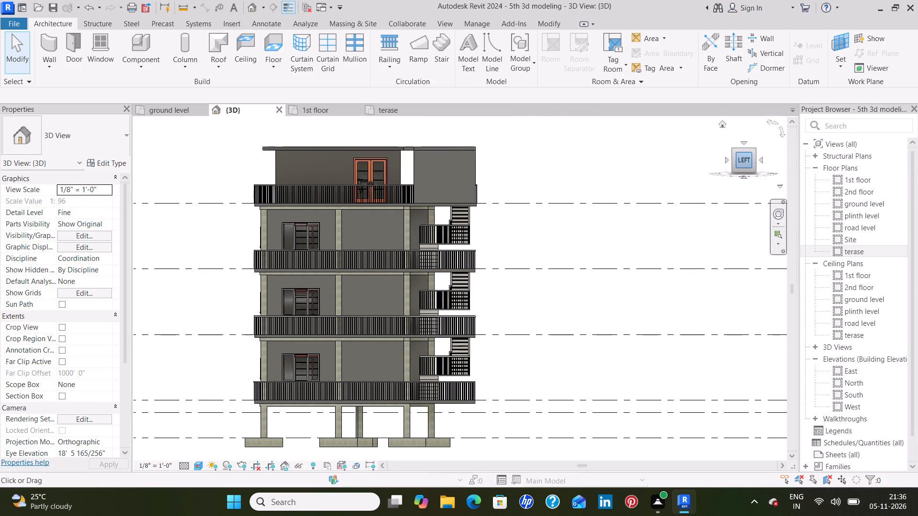
Turn the 3D view to the front face and examine the entrance doors, windows and balconies on each storey.
click(761, 161)
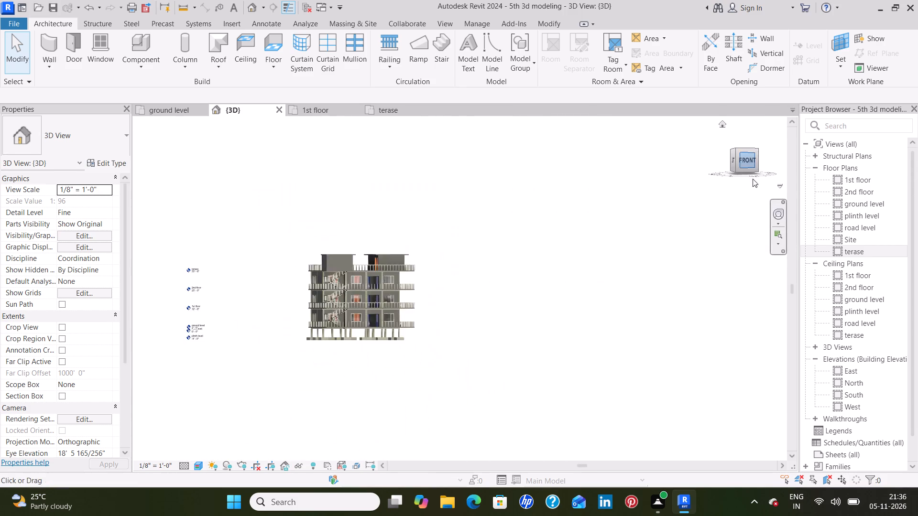
scroll(477, 309, up, 11)
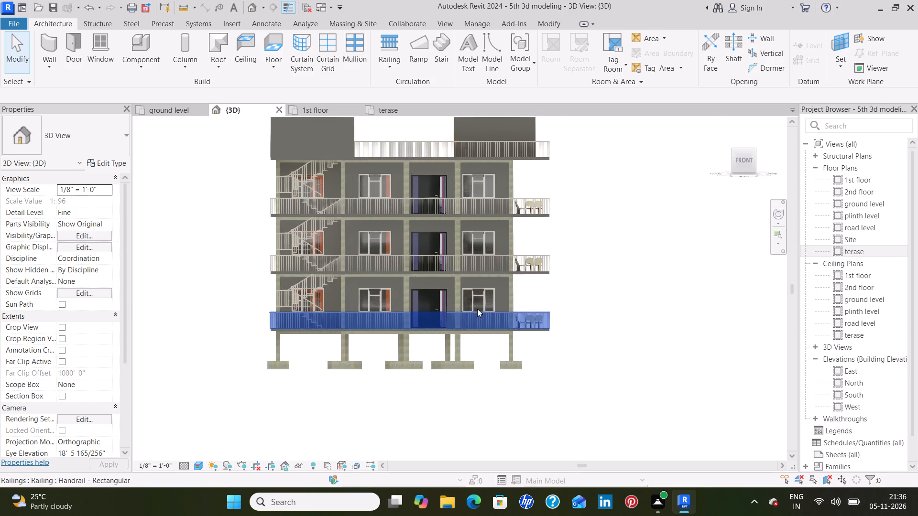
scroll(477, 309, up, 4)
middle_drag(421, 317, 418, 362)
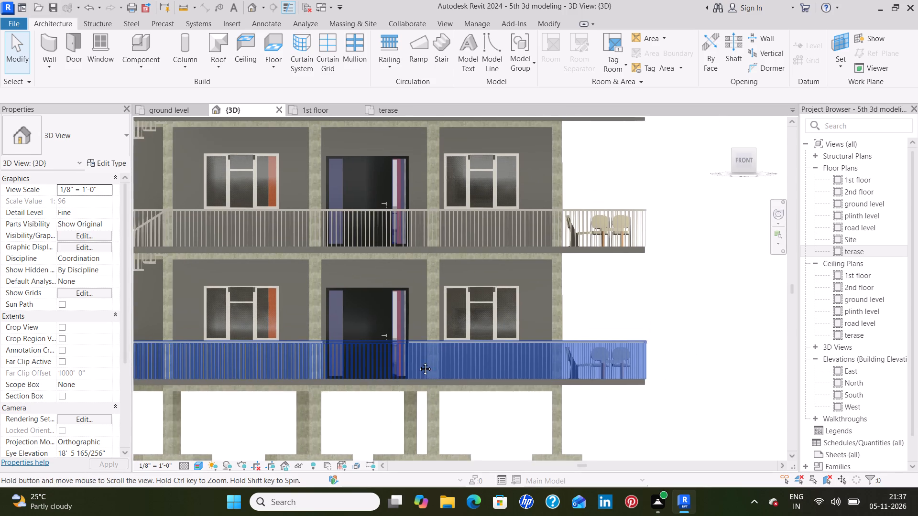
middle_drag(418, 362, 414, 373)
middle_drag(385, 208, 374, 316)
scroll(390, 244, down, 1)
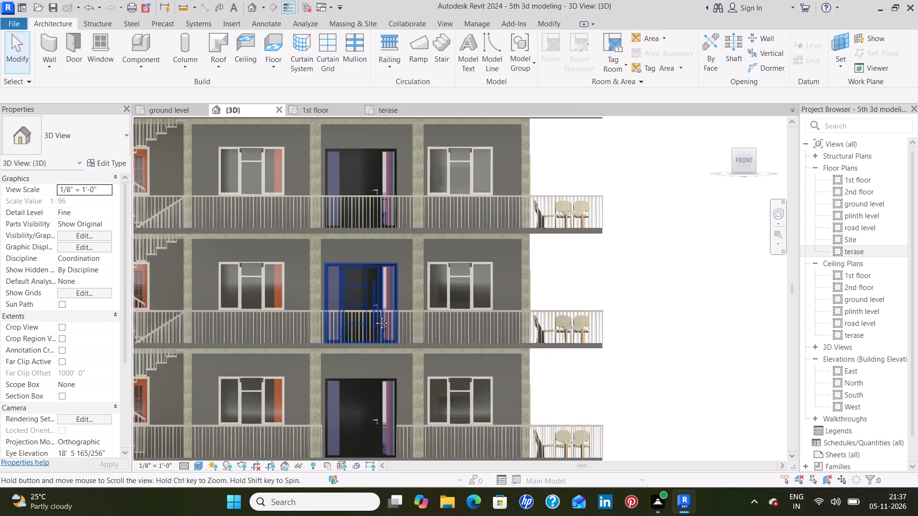
middle_drag(374, 316, 374, 316)
scroll(374, 316, up, 1)
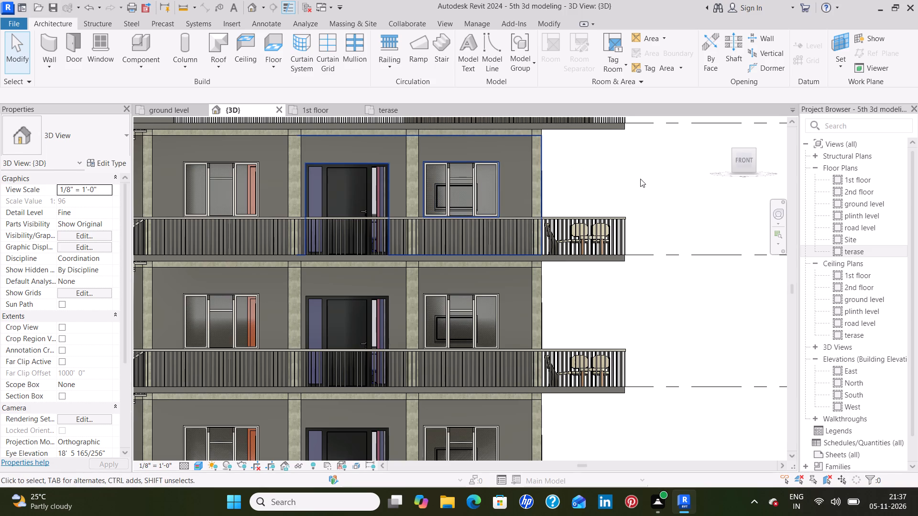
scroll(640, 179, down, 7)
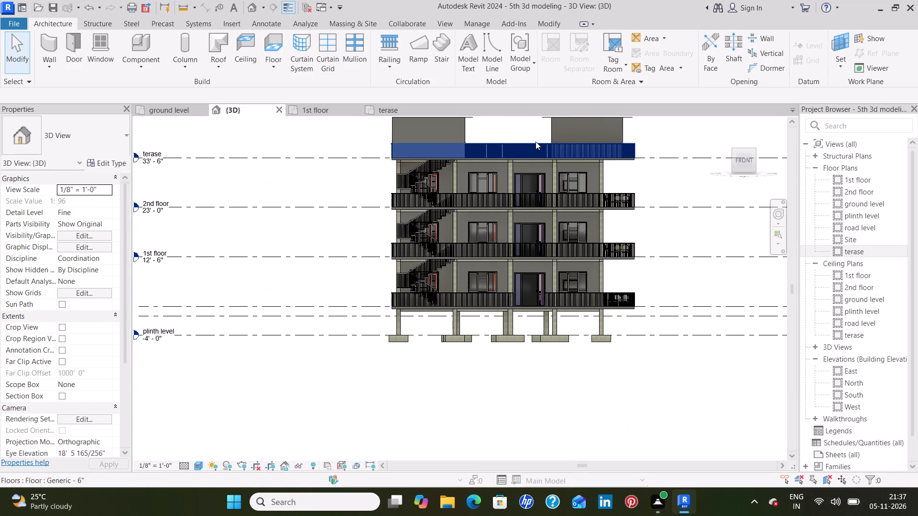
middle_drag(535, 146, 511, 250)
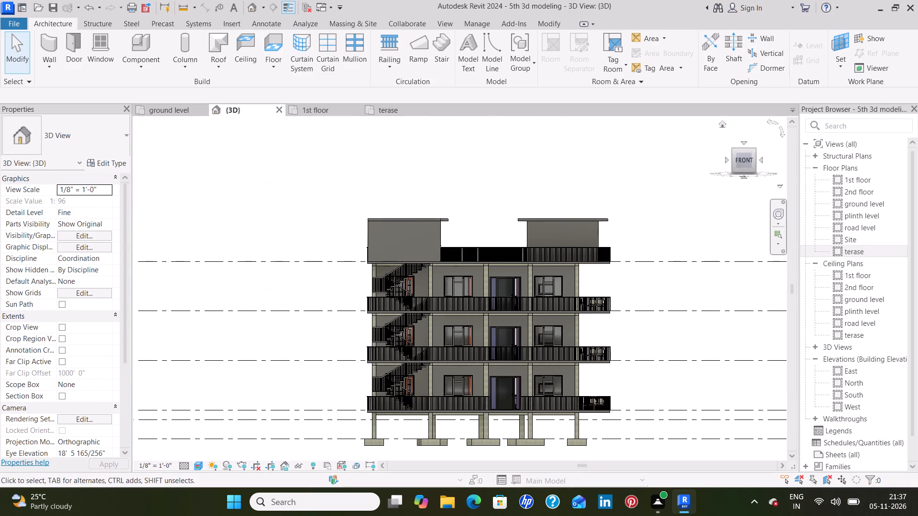
Return to the left face and inspect the double full-glass wood door of the rooftop room up close.
click(728, 159)
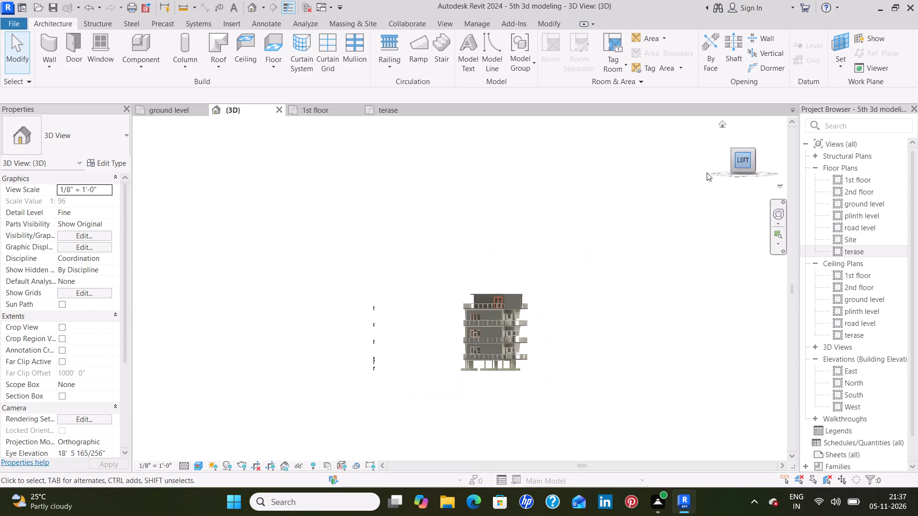
scroll(454, 263, up, 9)
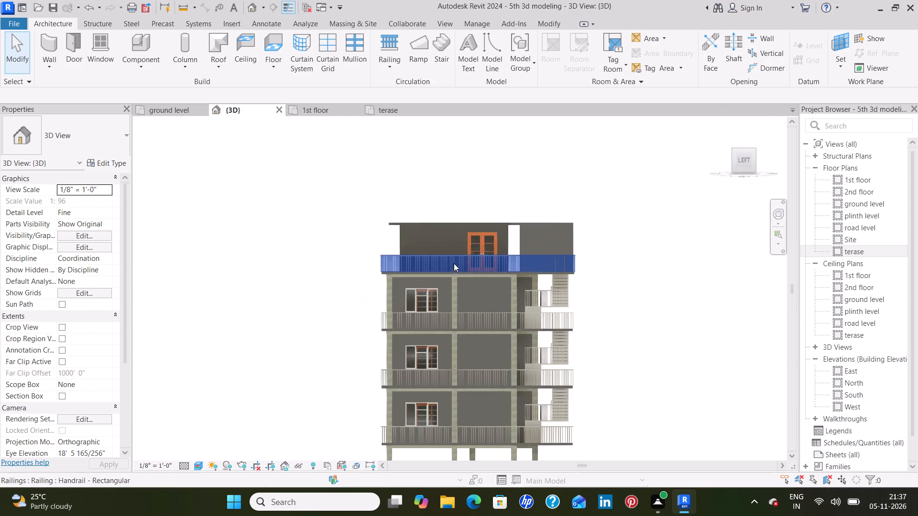
scroll(504, 238, up, 13)
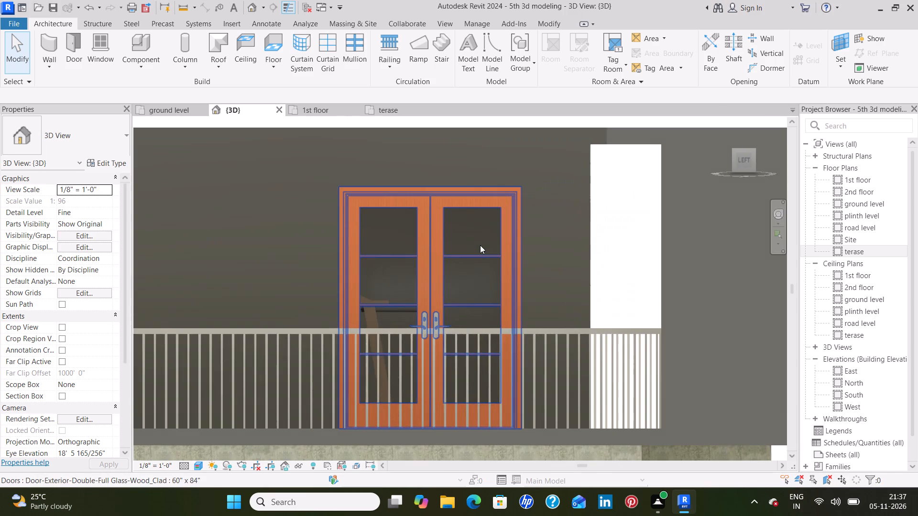
scroll(480, 245, up, 6)
middle_drag(393, 294, 393, 294)
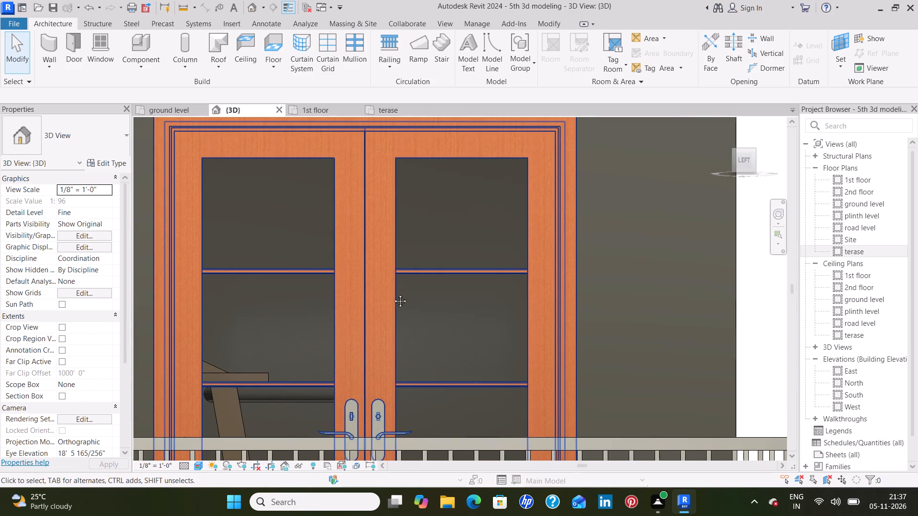
Examine the rooftop room's double door down to its base and the whole left face from roof slab to footings.
middle_drag(393, 294, 456, 198)
scroll(456, 198, down, 4)
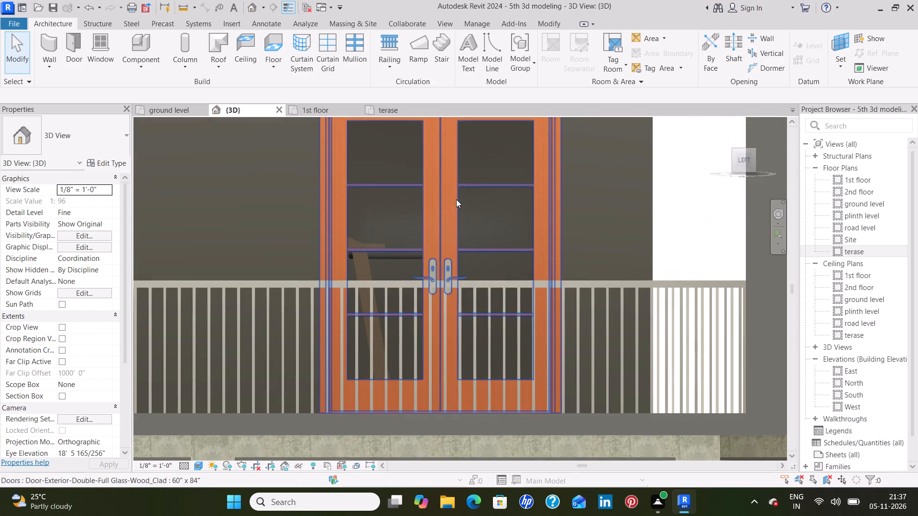
middle_drag(446, 267, 450, 212)
scroll(450, 212, down, 16)
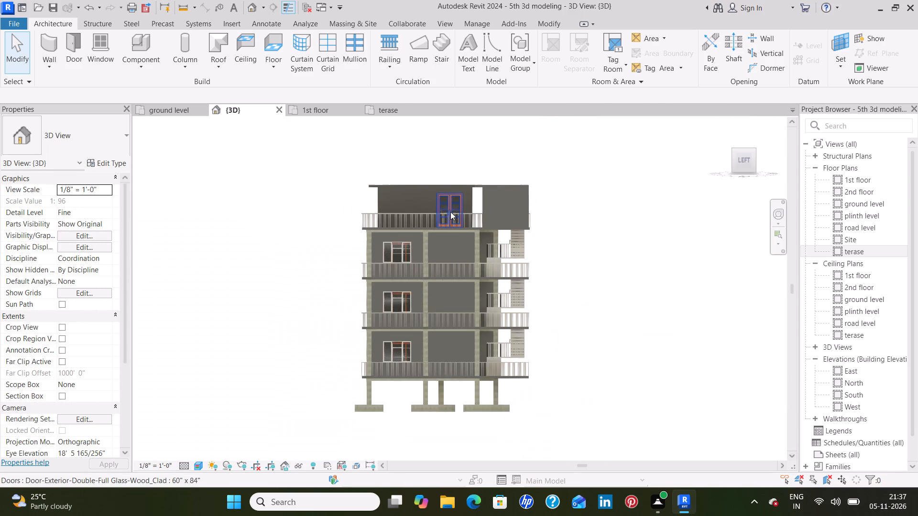
scroll(450, 212, down, 4)
scroll(469, 264, up, 7)
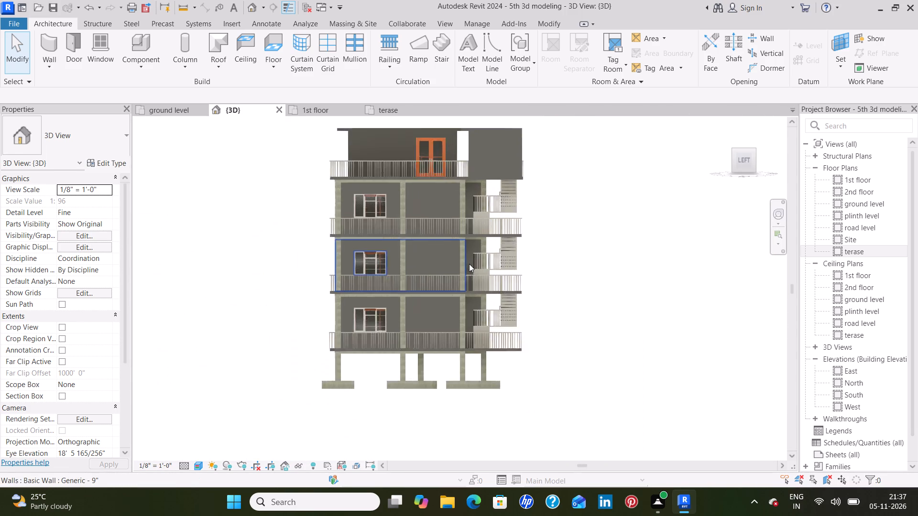
middle_drag(440, 241, 425, 290)
scroll(425, 290, down, 1)
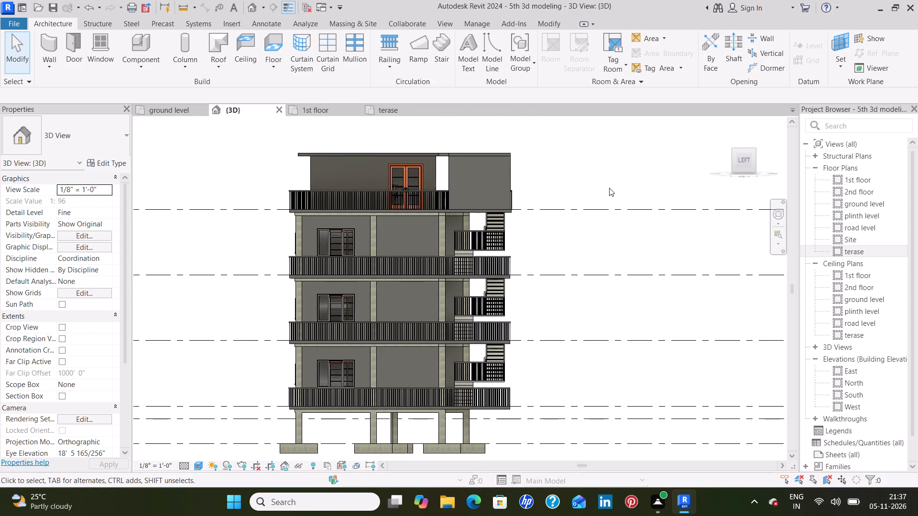
Nudge the terrace-level handrail railing one increment toward the back, in from the slab's front edge.
scroll(503, 188, up, 5)
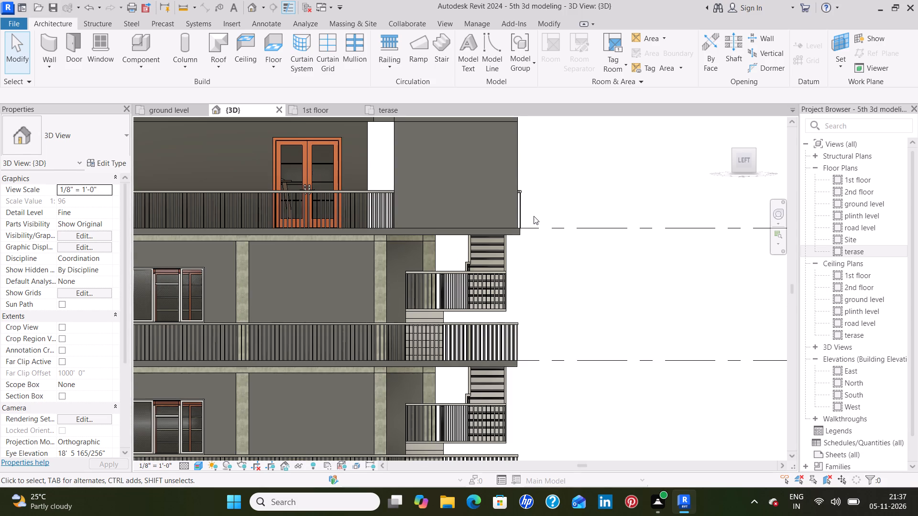
scroll(534, 216, up, 7)
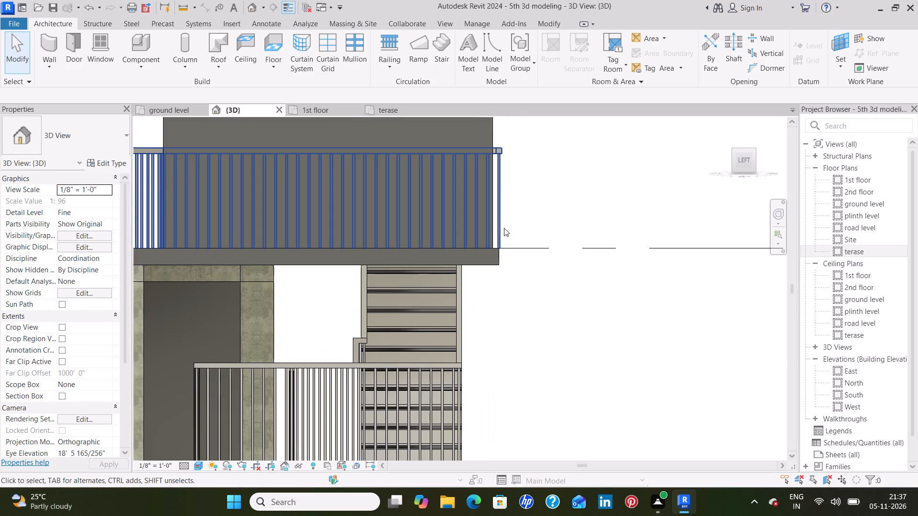
click(498, 229)
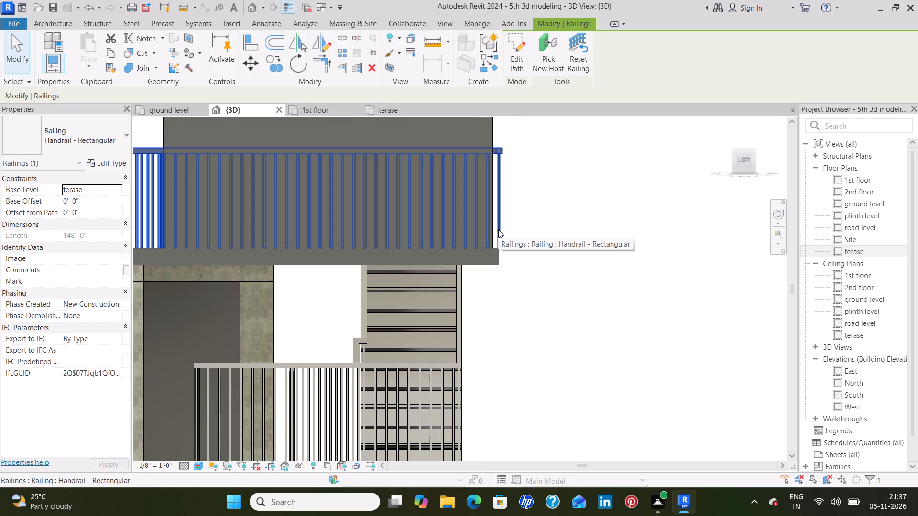
key(Left)
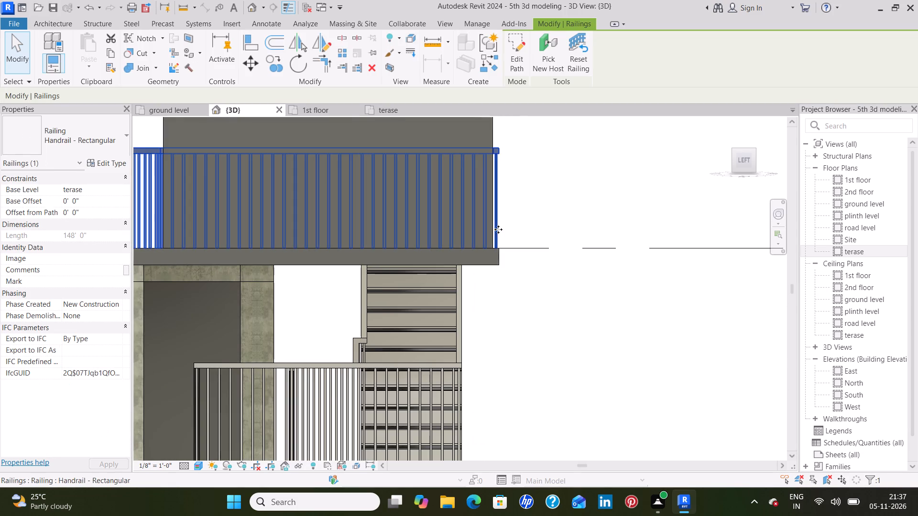
click(547, 213)
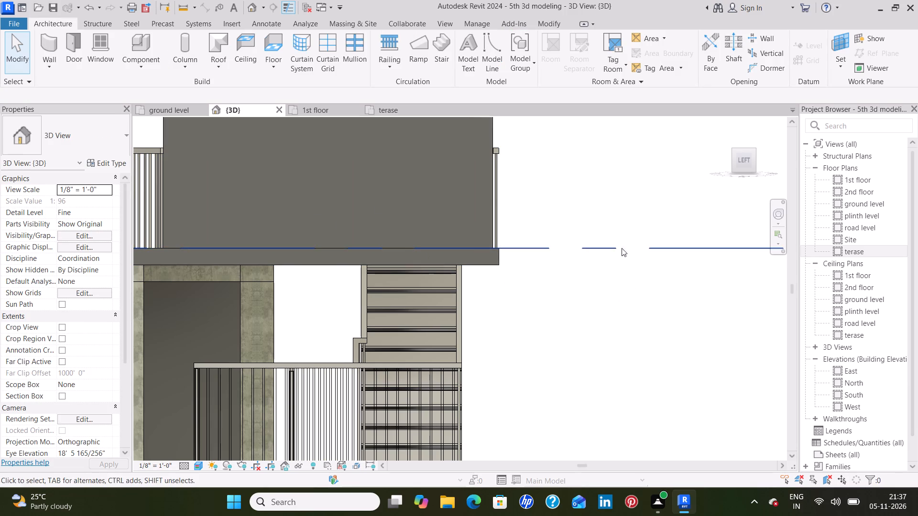
Nudge the second-floor balcony railing one increment toward the back, in from the slab's front edge.
scroll(529, 370, down, 6)
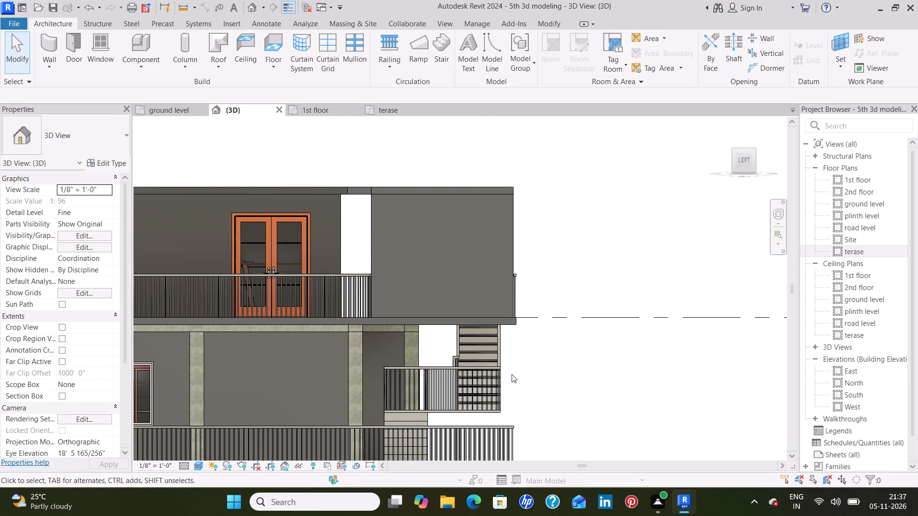
middle_drag(518, 366, 520, 185)
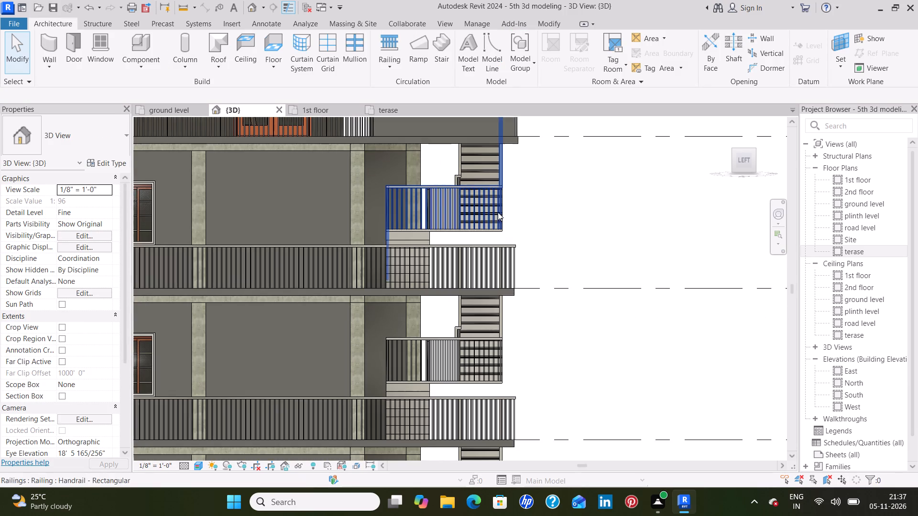
scroll(513, 288, up, 8)
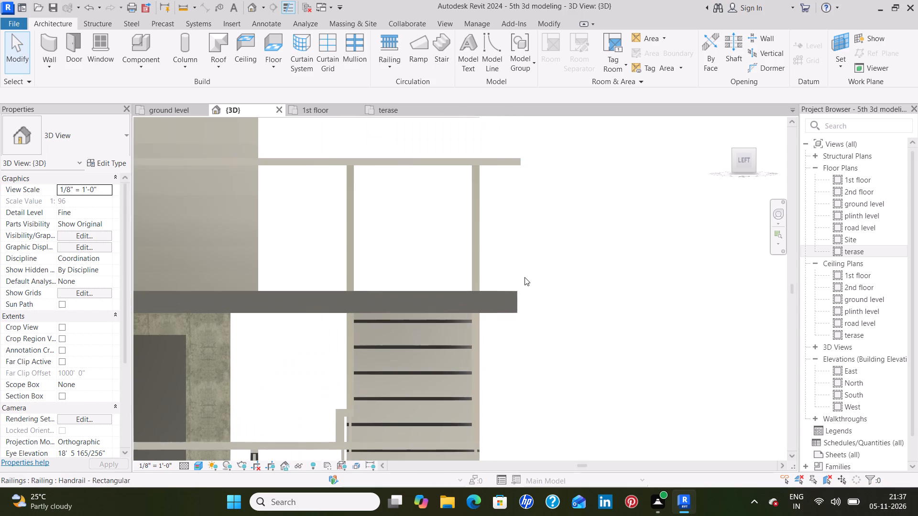
click(516, 280)
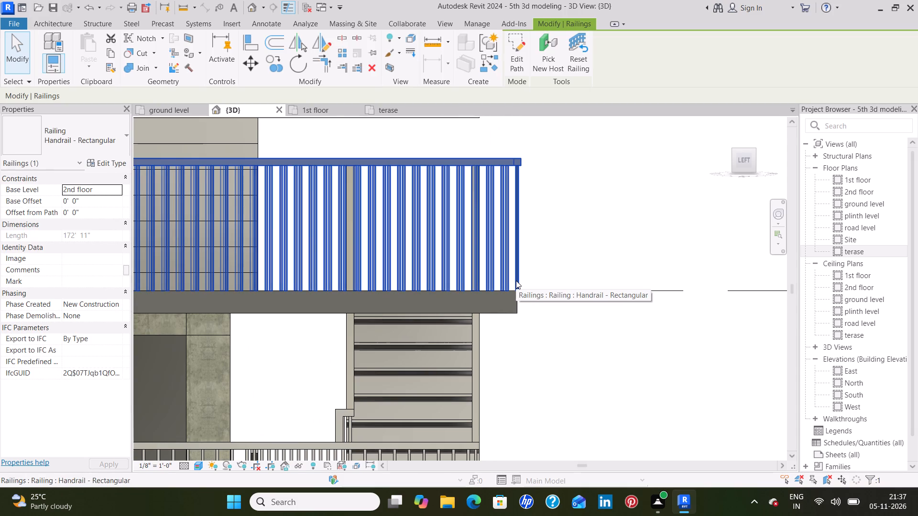
key(Left)
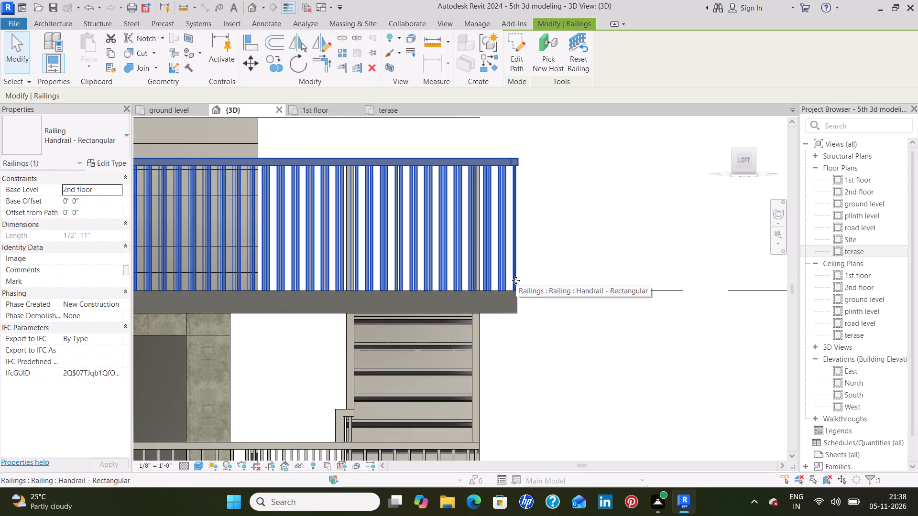
Nudge the first-floor balcony railing one increment toward the back, in from the slab's front edge.
scroll(516, 280, down, 9)
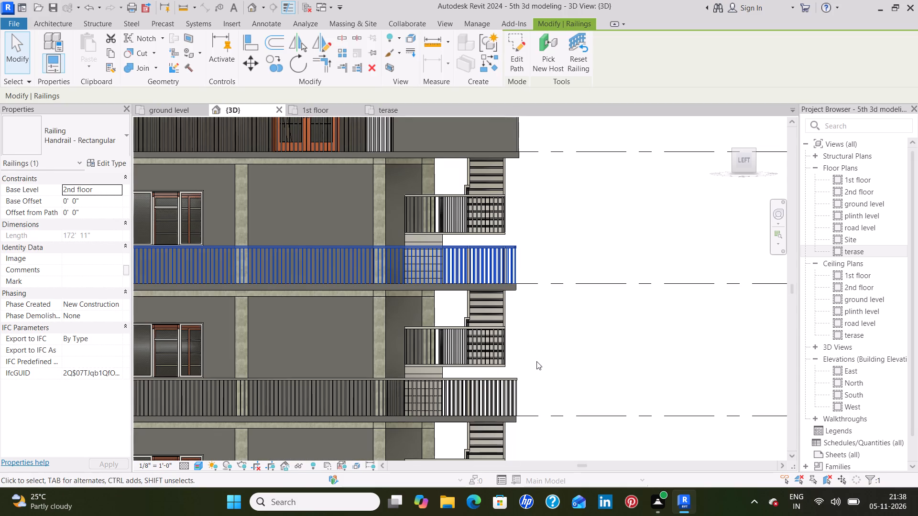
middle_drag(532, 362, 552, 161)
scroll(540, 193, up, 3)
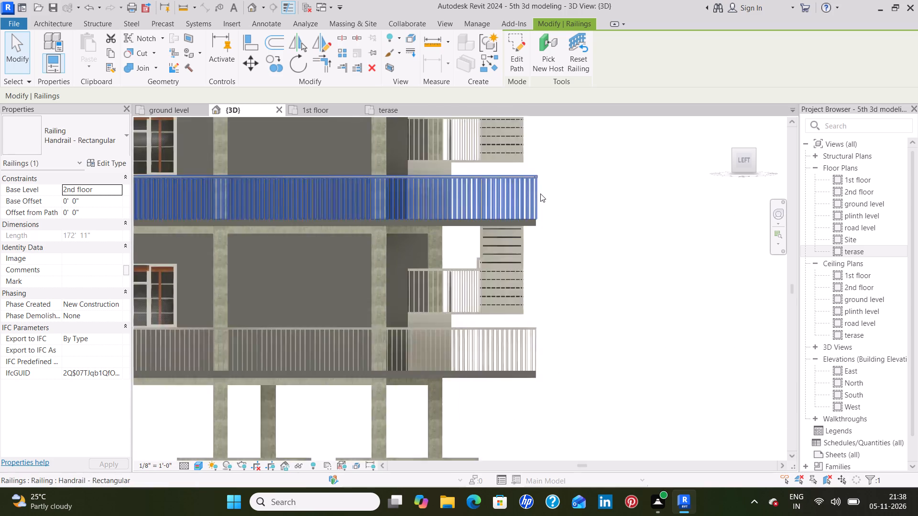
scroll(540, 193, up, 5)
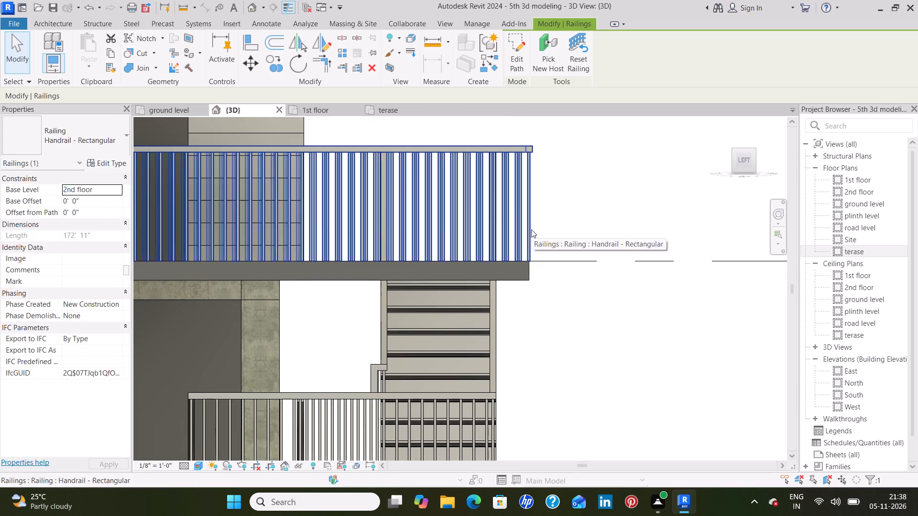
click(531, 229)
key(Left)
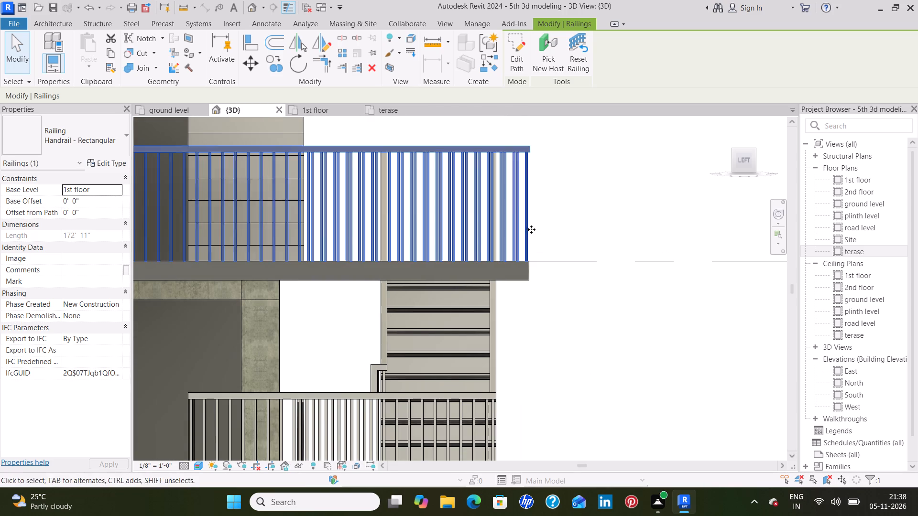
Examine how the lowest balcony railing's front end sits on its slab edge, and review the left face again.
scroll(531, 229, down, 6)
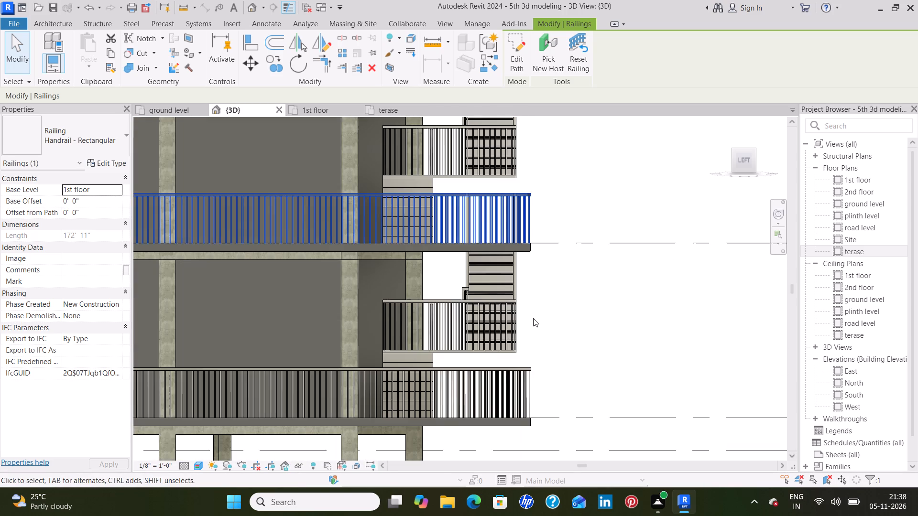
middle_drag(536, 299, 543, 122)
scroll(537, 211, up, 2)
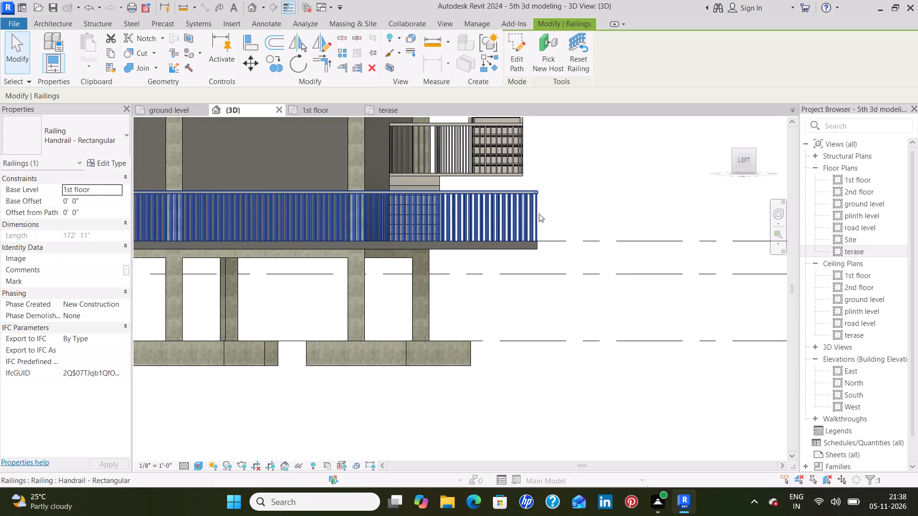
scroll(539, 214, up, 10)
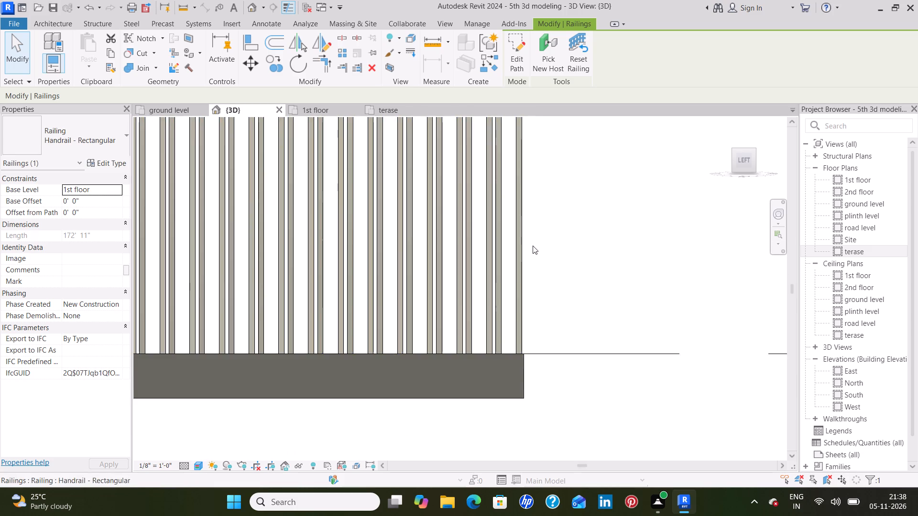
scroll(533, 246, down, 19)
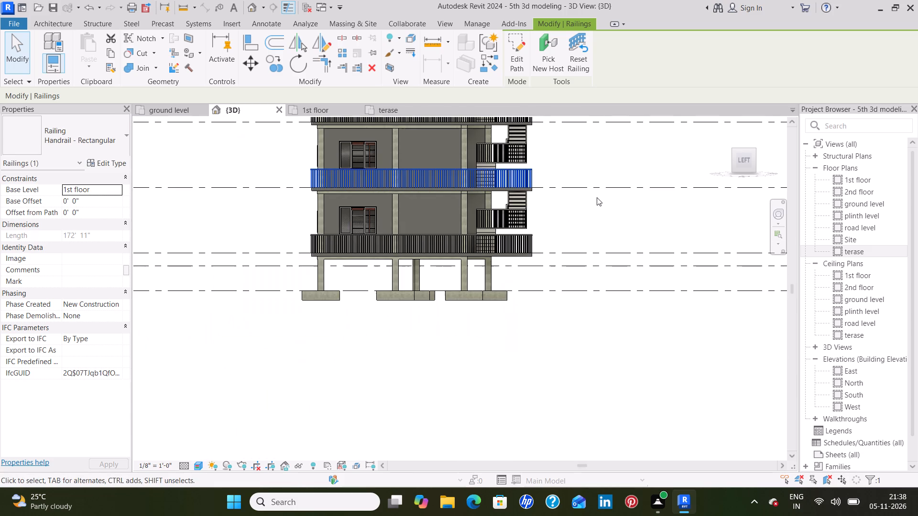
middle_drag(595, 204, 573, 305)
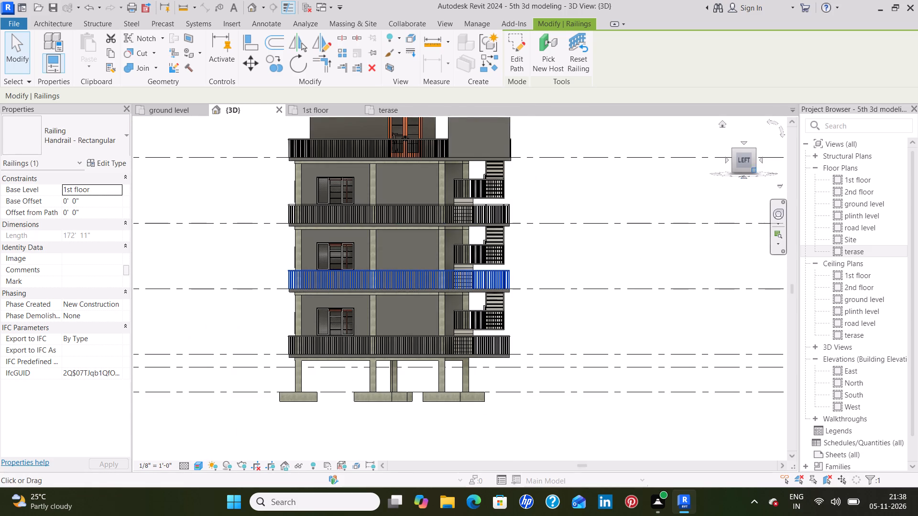
On the front face, nudge the terrace stair room's Generic - 9" wall one increment inward from the slab's left-face edge.
click(760, 160)
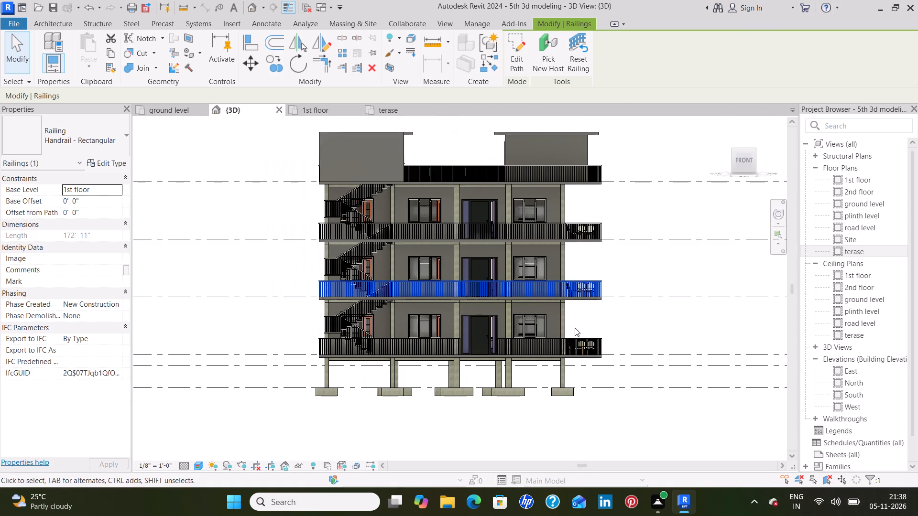
scroll(330, 280, up, 13)
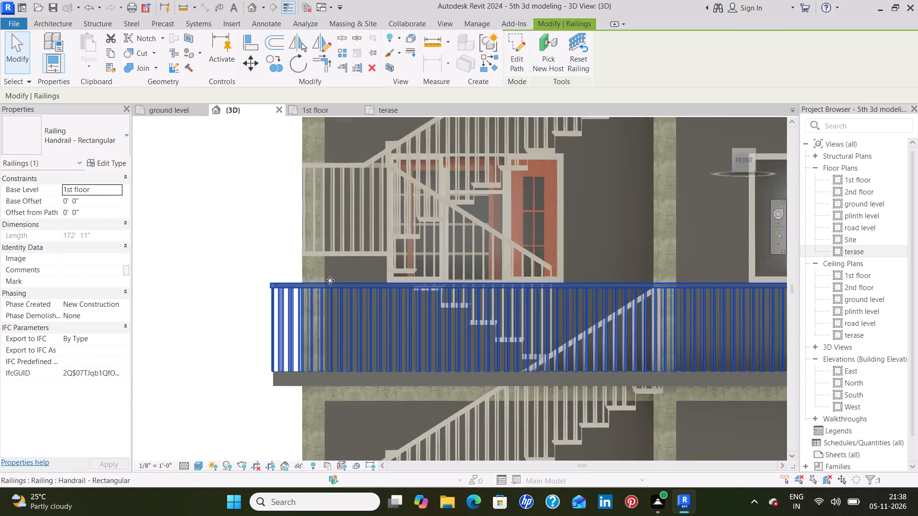
middle_drag(290, 195, 286, 274)
scroll(284, 256, down, 3)
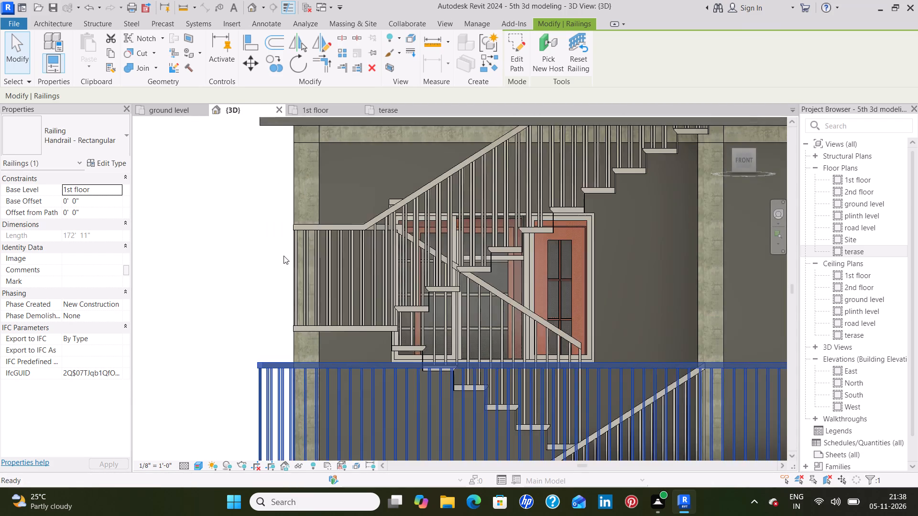
scroll(284, 256, down, 2)
middle_drag(265, 243, 239, 357)
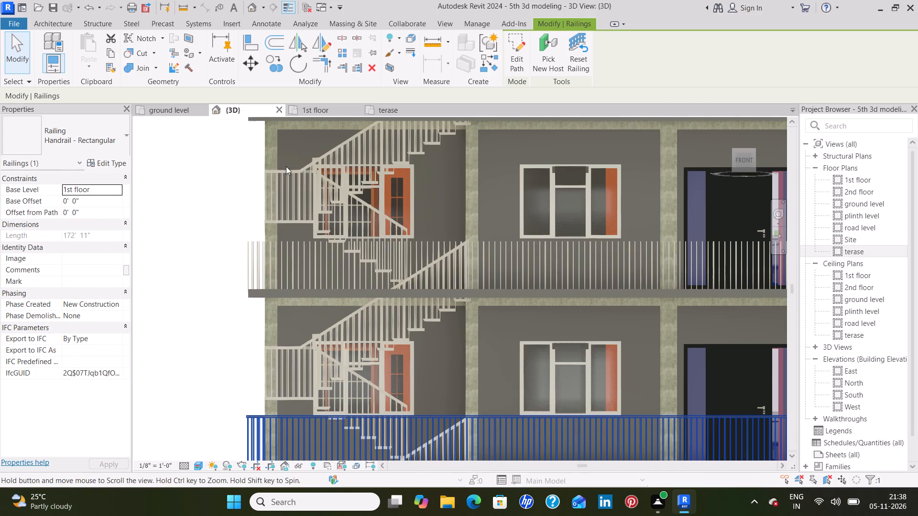
scroll(246, 179, up, 1)
middle_drag(246, 179, 237, 216)
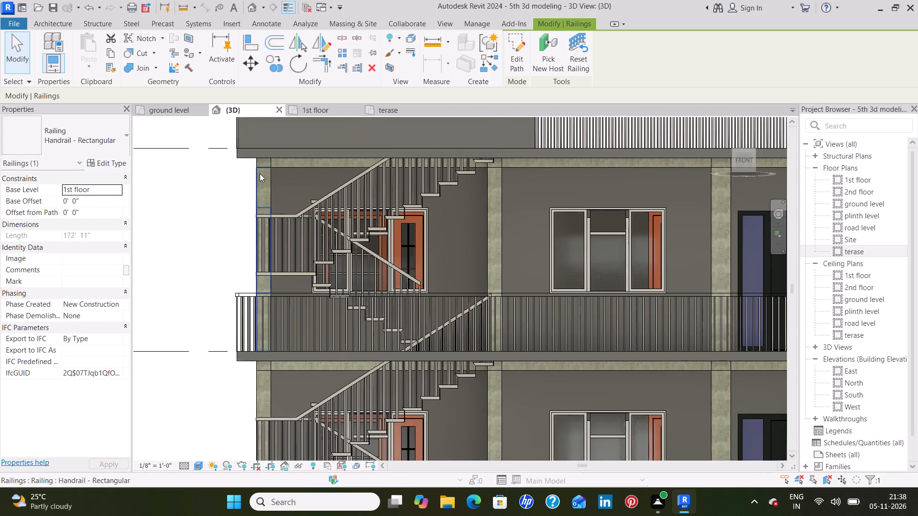
scroll(235, 143, up, 3)
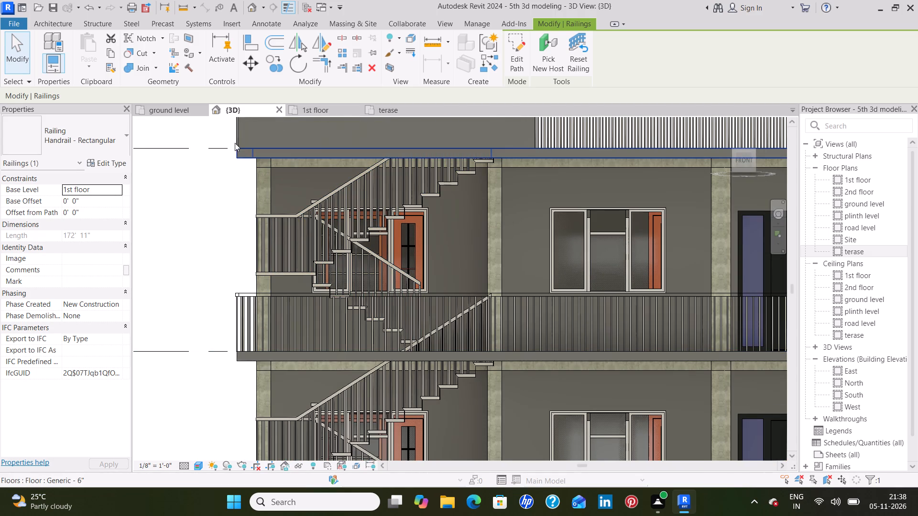
scroll(235, 143, up, 5)
click(241, 141)
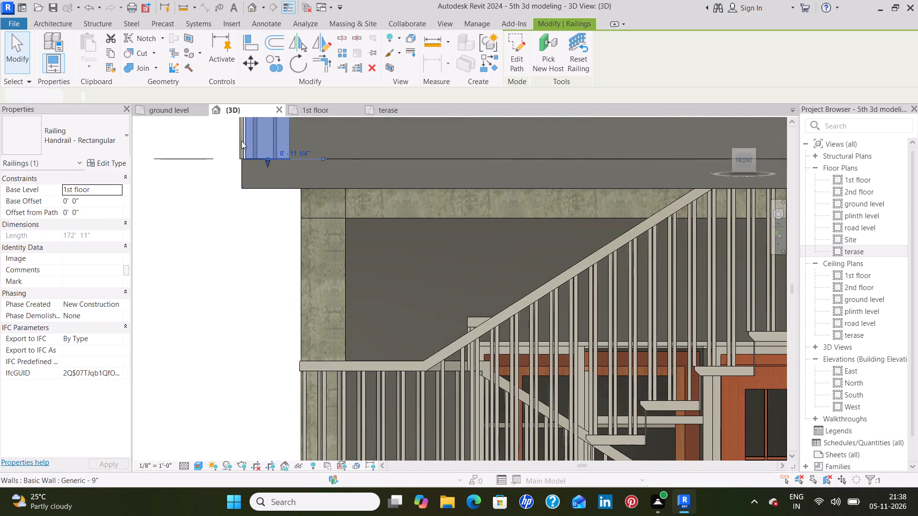
key(Right)
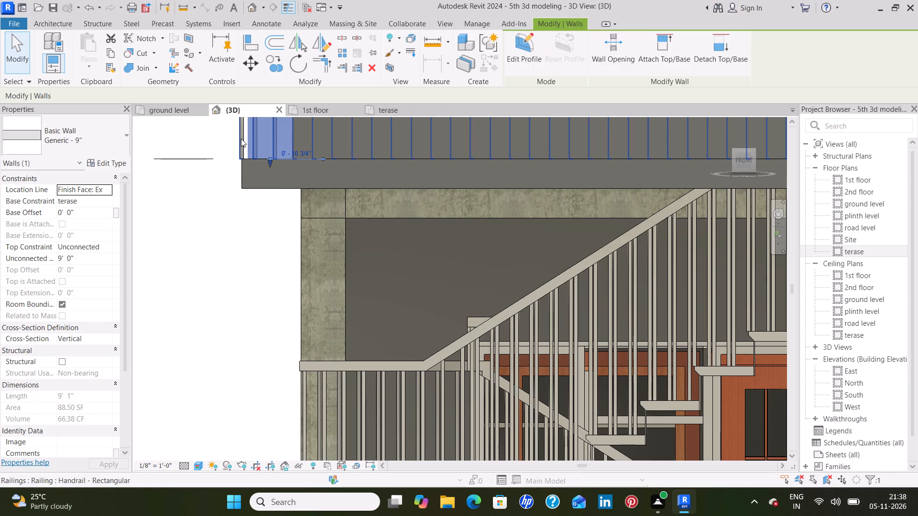
Nudge the terrace railing inward from the slab's left-face edge, by a net one increment.
click(242, 139)
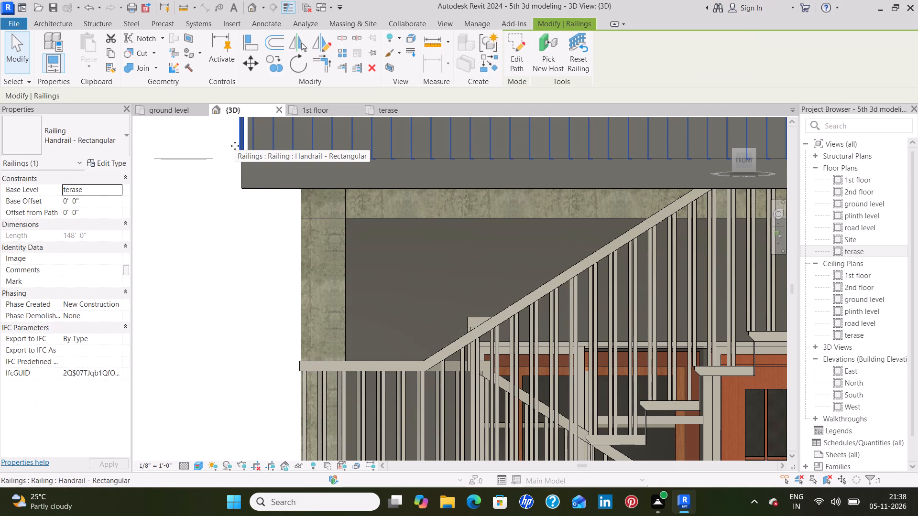
key(Right)
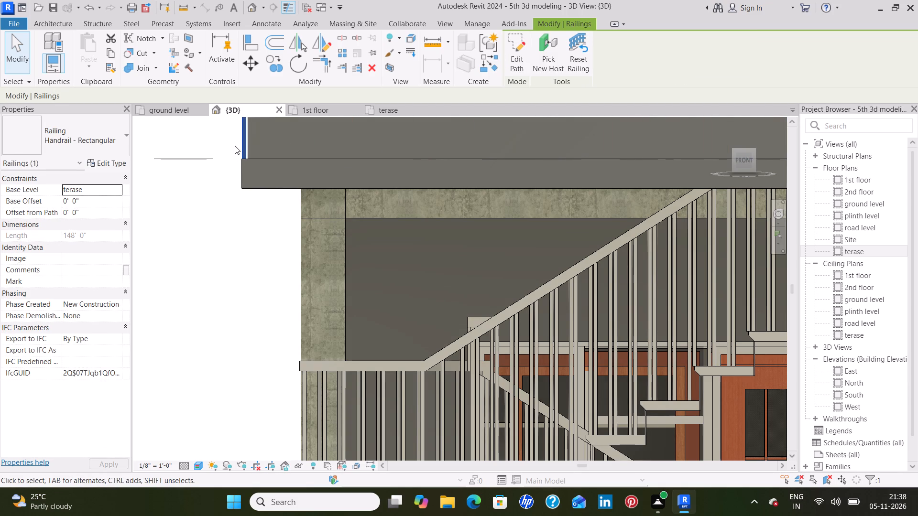
key(Right)
key(Left)
scroll(235, 198, down, 4)
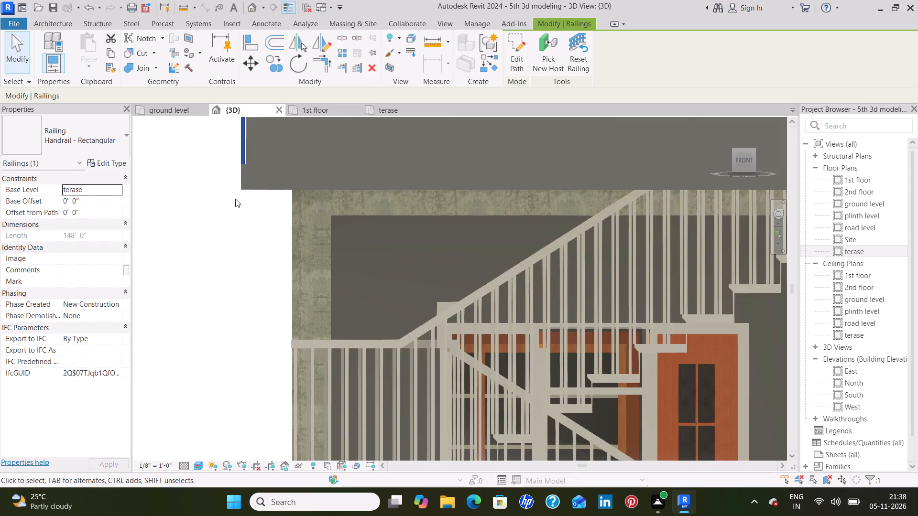
Nudge the second-floor balcony railing inward from the slab's left-face edge, by a net one increment.
scroll(235, 199, down, 4)
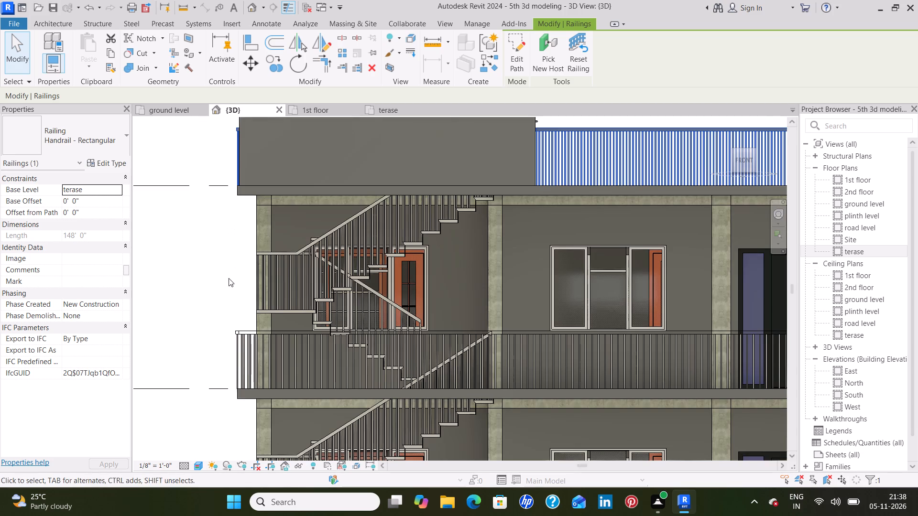
middle_drag(229, 278, 272, 97)
scroll(256, 144, down, 2)
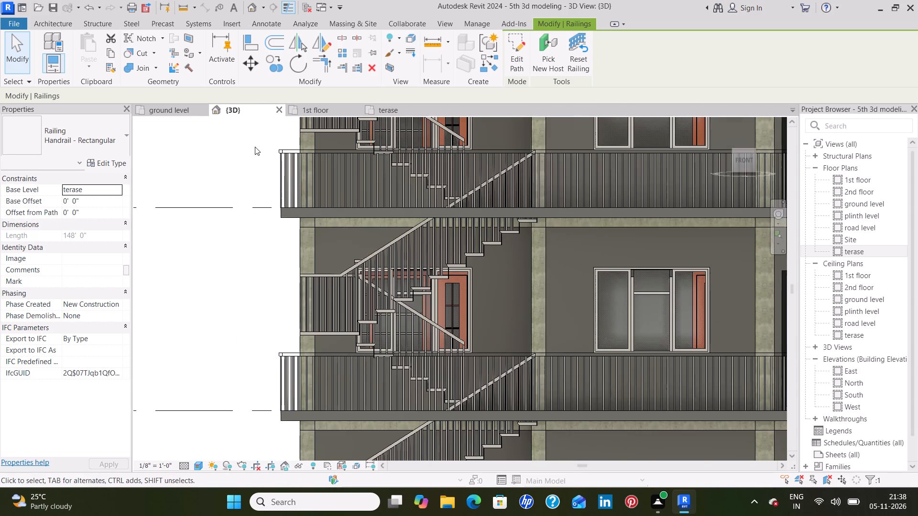
scroll(255, 147, down, 2)
middle_drag(251, 142, 245, 204)
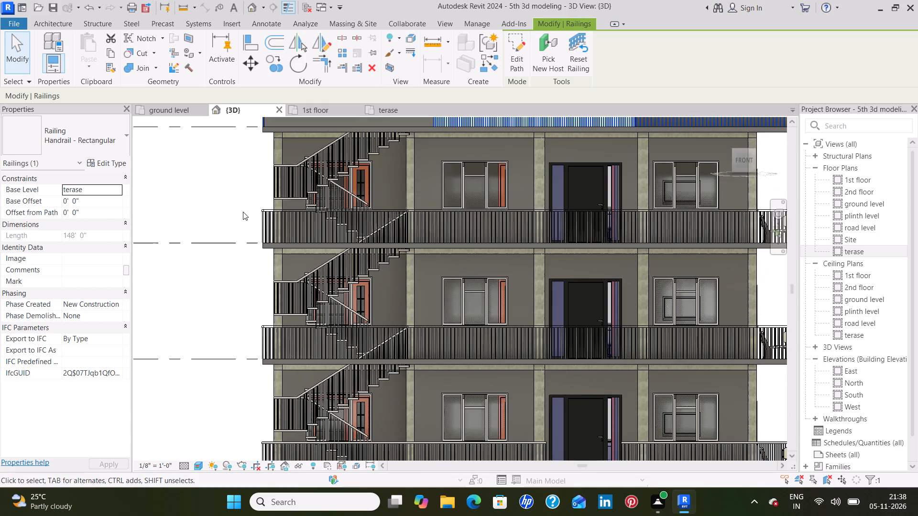
scroll(258, 237, up, 7)
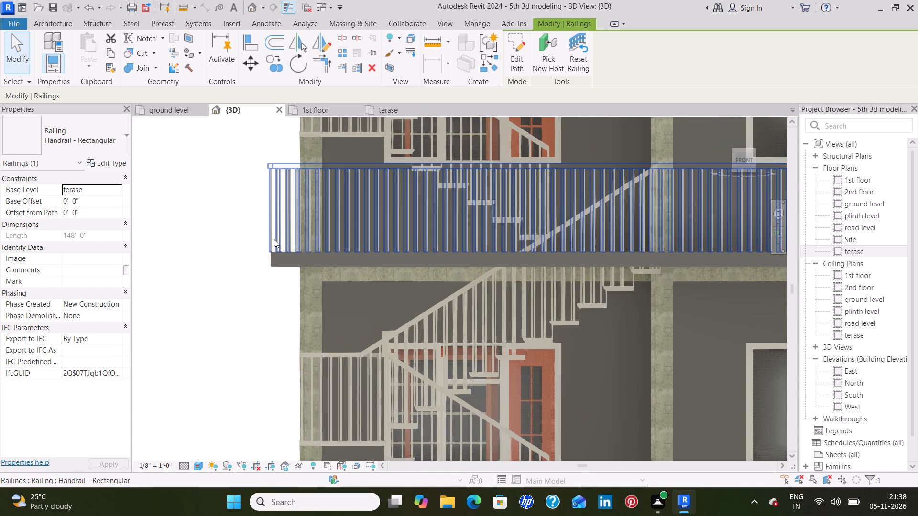
click(272, 238)
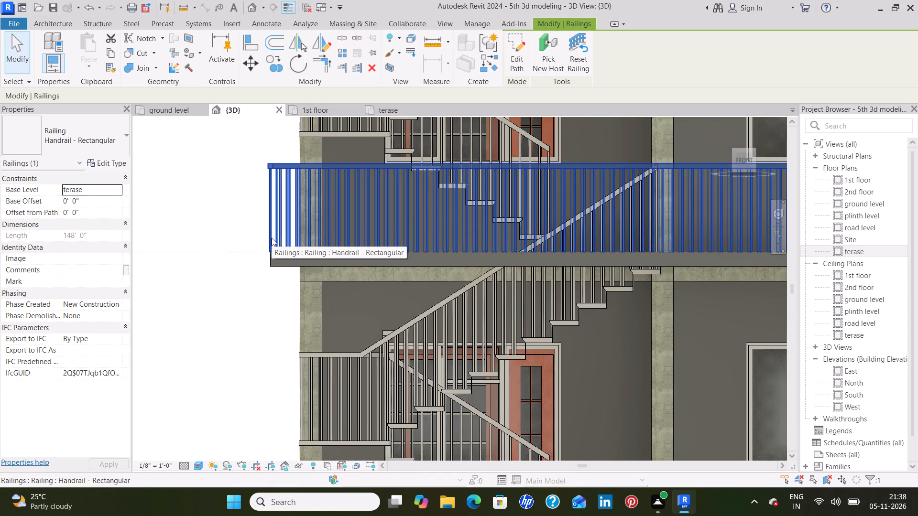
key(Right)
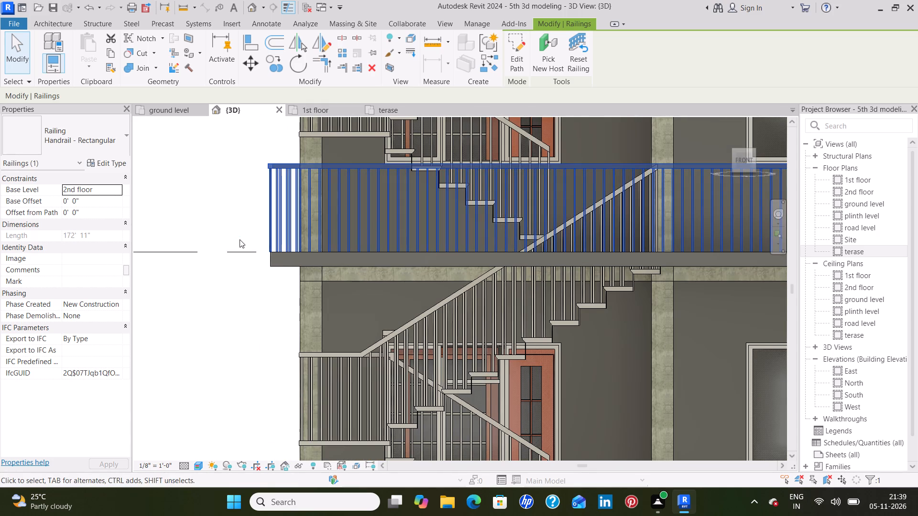
key(Right)
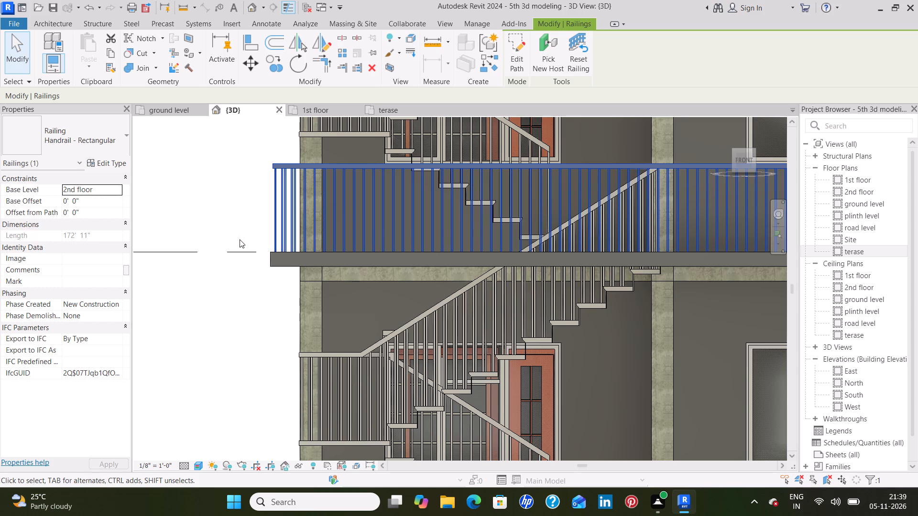
key(Left)
Nudge the first-floor balcony railing one increment inward from the slab's left-face edge.
scroll(244, 301, down, 4)
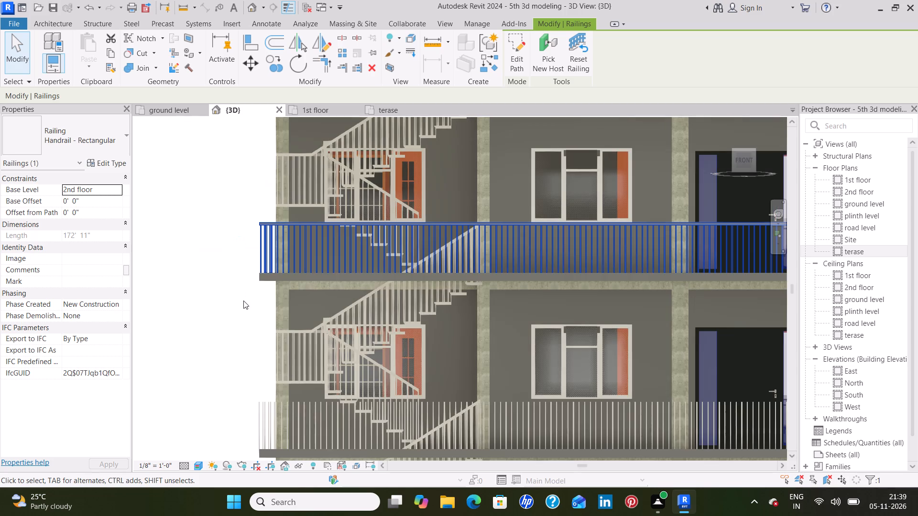
middle_drag(235, 302, 262, 156)
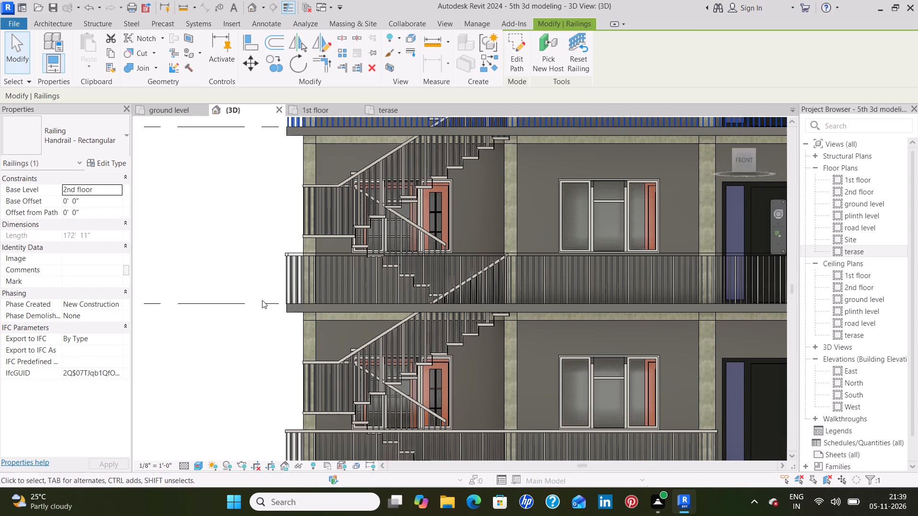
click(286, 284)
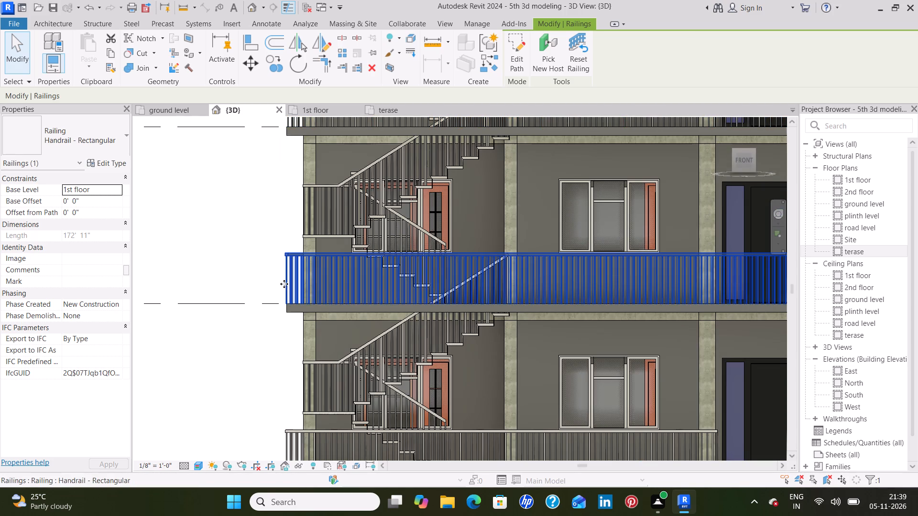
key(Right)
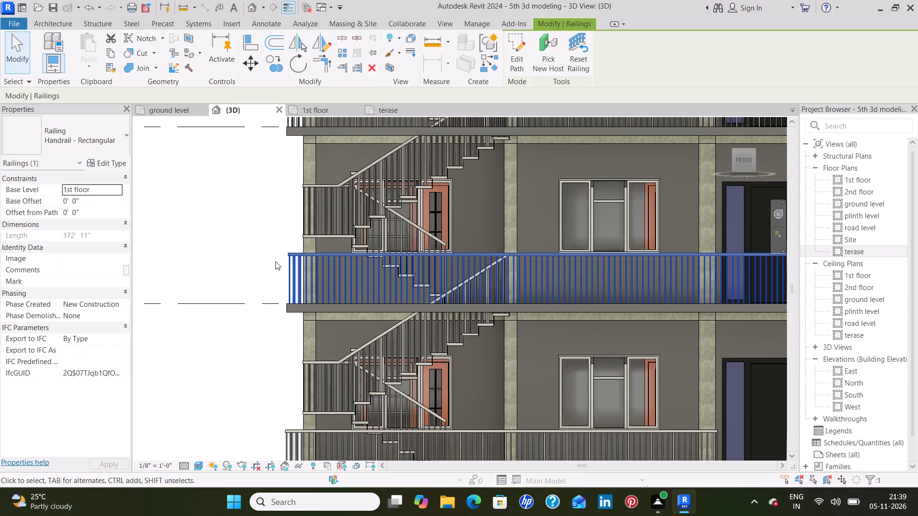
Nudge the ground-level balcony railing one increment inward from the slab's left-face edge.
scroll(275, 261, down, 4)
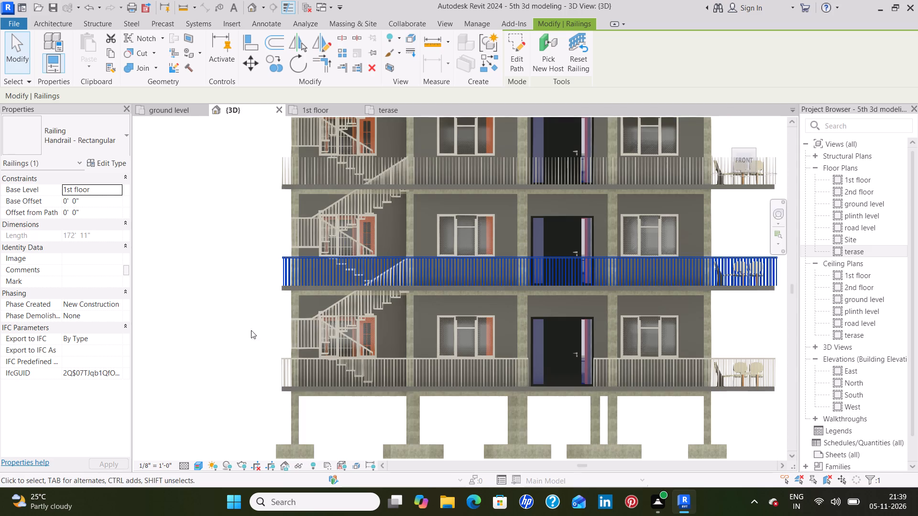
middle_drag(247, 334, 260, 199)
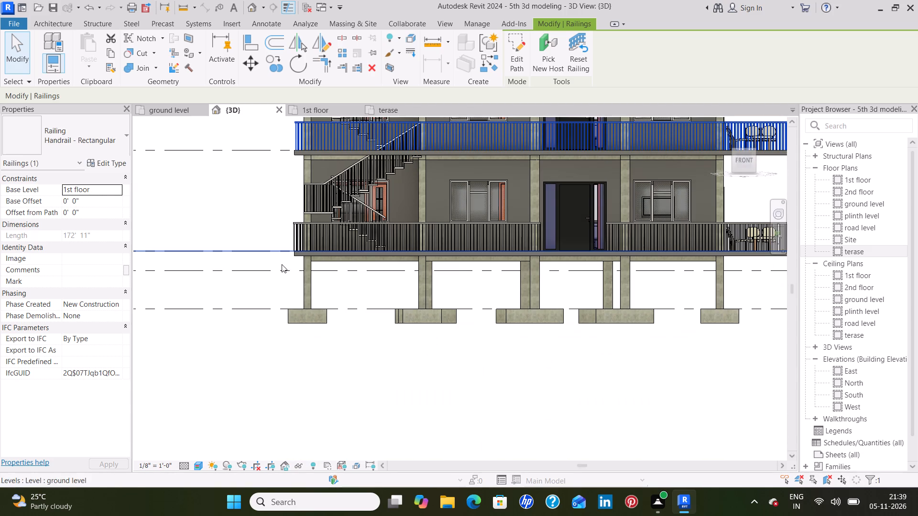
scroll(286, 243, up, 8)
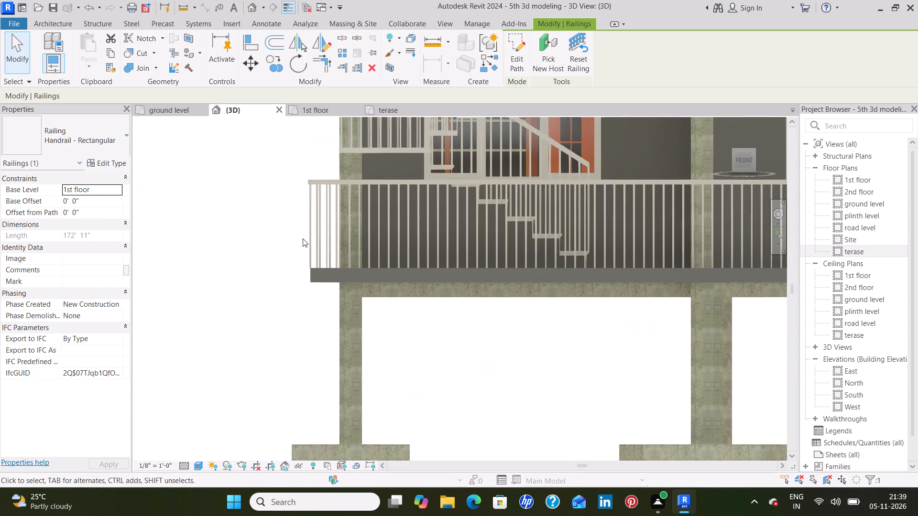
click(312, 236)
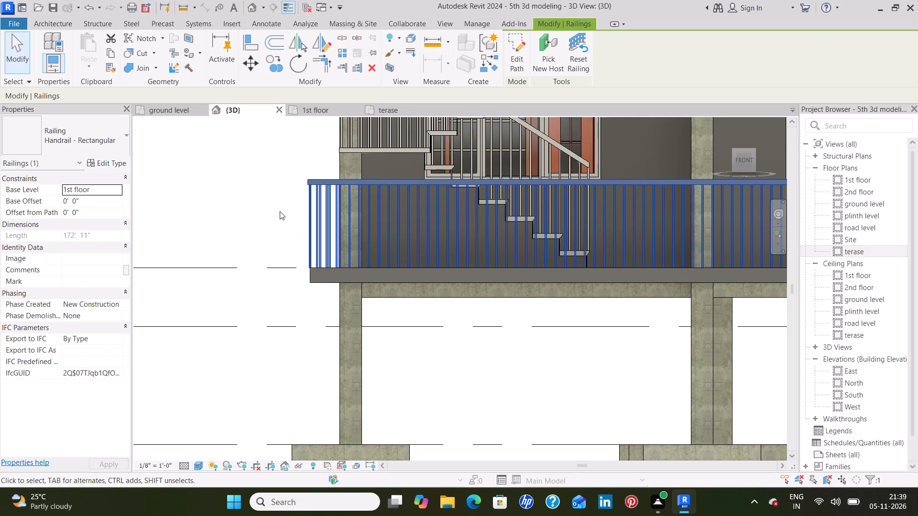
key(Right)
On the building's right face, nudge the ground-level railing one increment toward the back, in from the slab's front edge.
scroll(280, 211, down, 8)
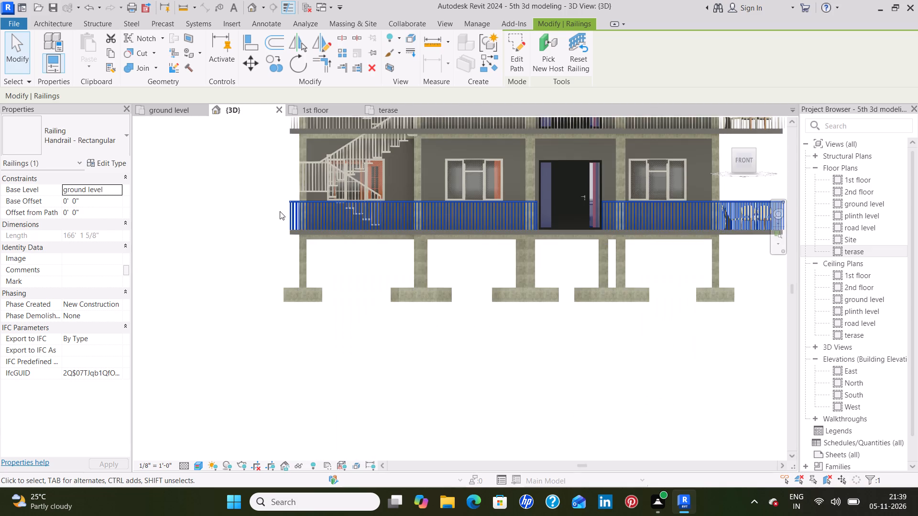
scroll(280, 211, down, 5)
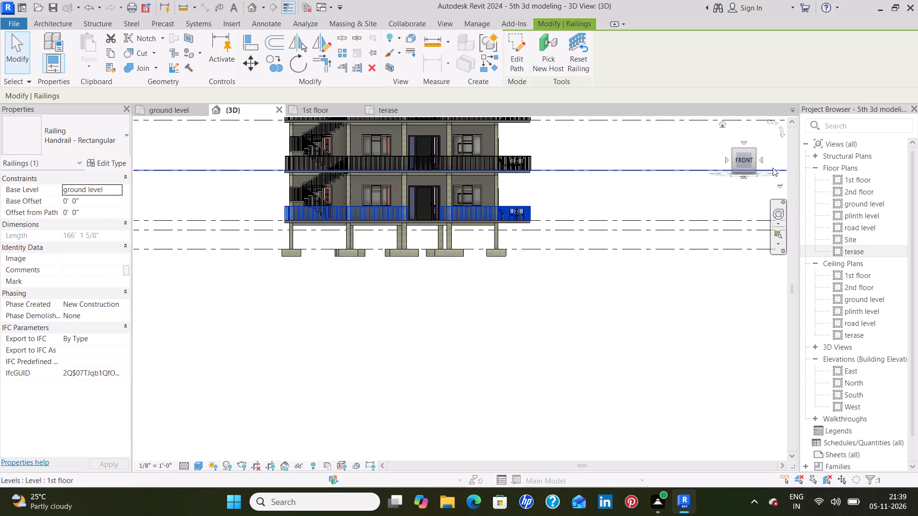
click(759, 161)
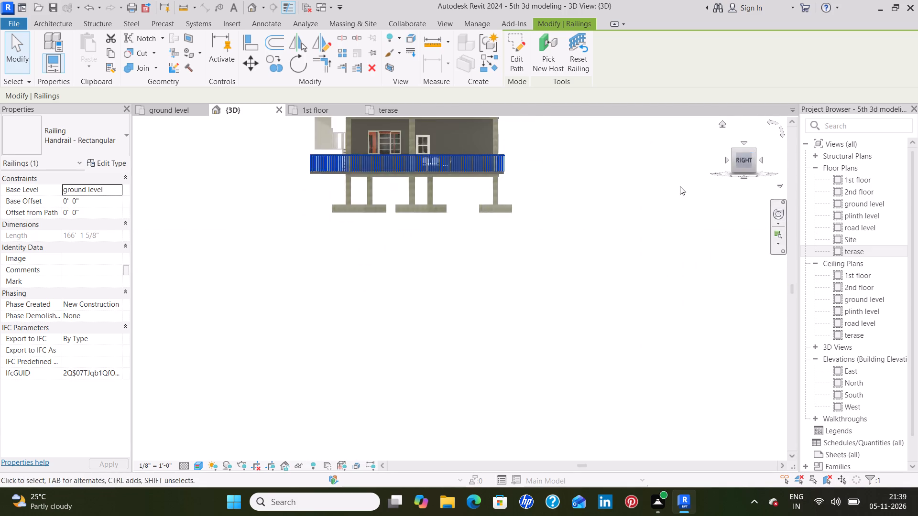
scroll(378, 287, up, 5)
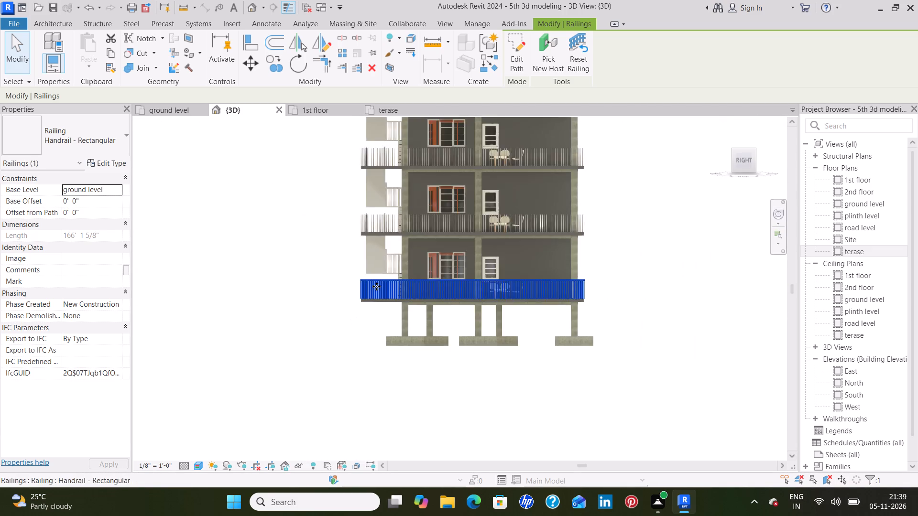
scroll(374, 287, up, 6)
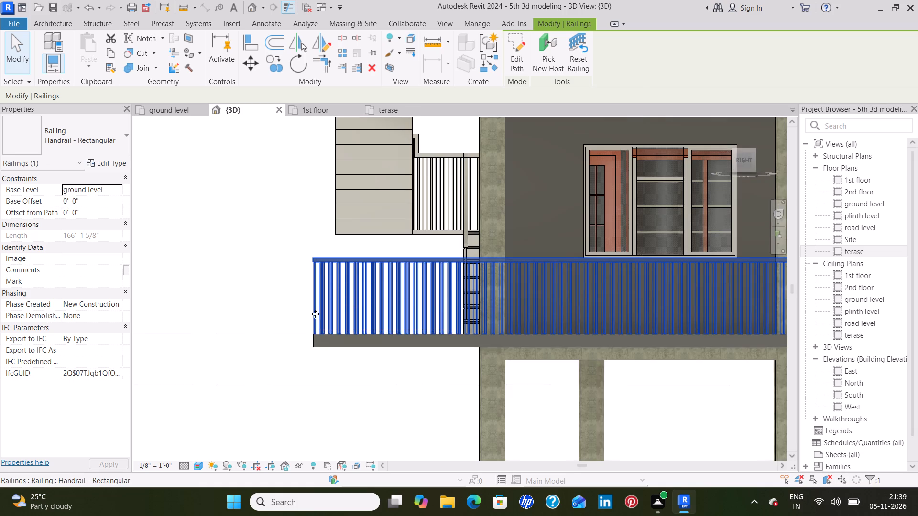
key(Right)
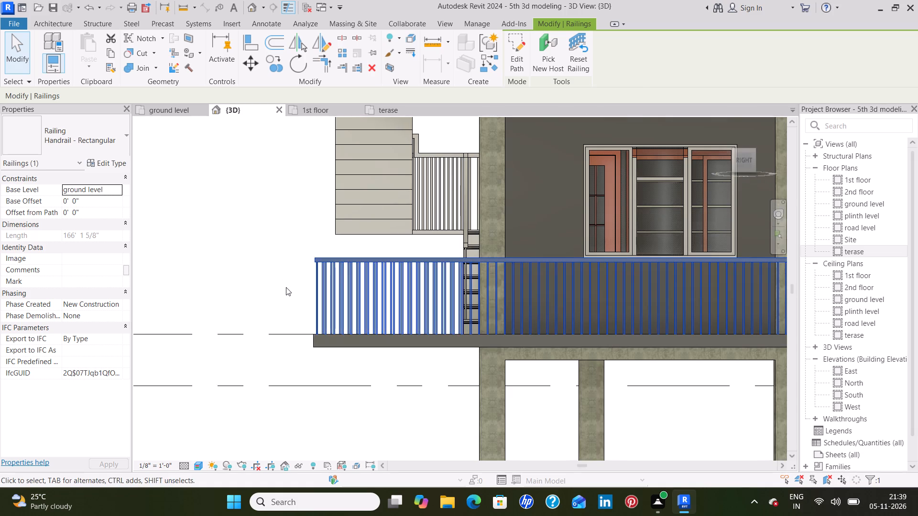
Examine how the front ends of the first-floor, second-floor and terrace railings sit on their slab edges on the right face.
scroll(286, 287, down, 7)
middle_drag(304, 194, 294, 295)
click(287, 296)
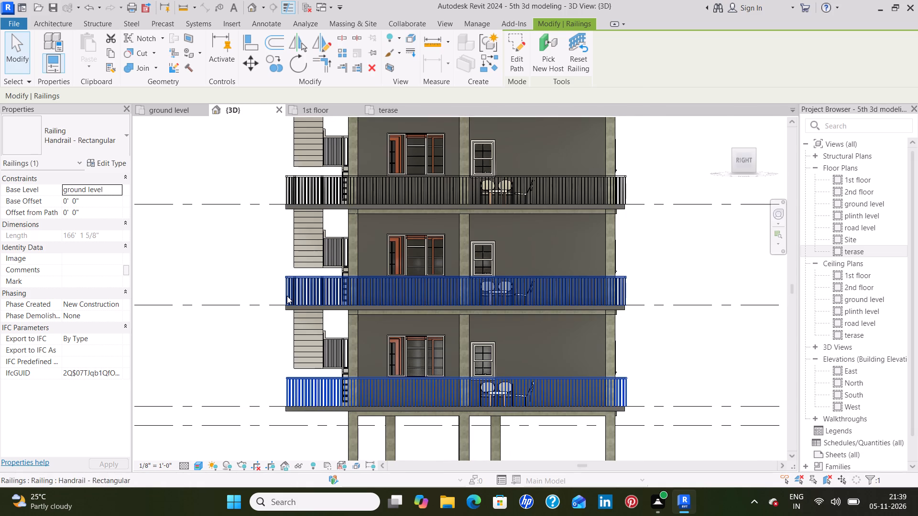
scroll(273, 290, up, 10)
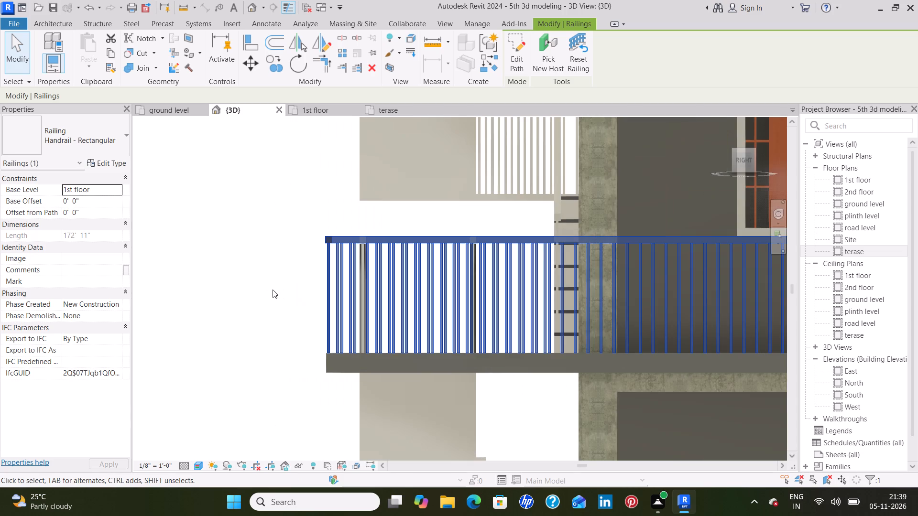
scroll(273, 290, down, 11)
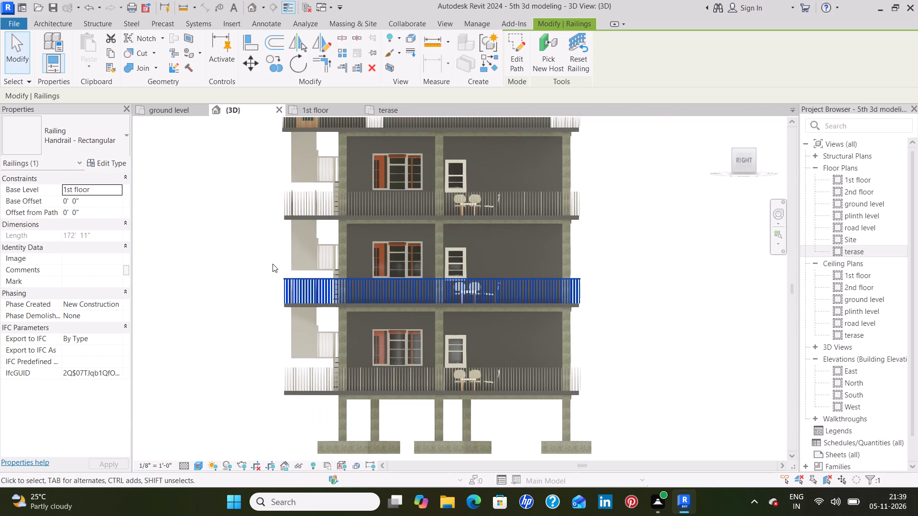
middle_drag(273, 264, 270, 322)
scroll(270, 322, up, 1)
scroll(273, 265, up, 9)
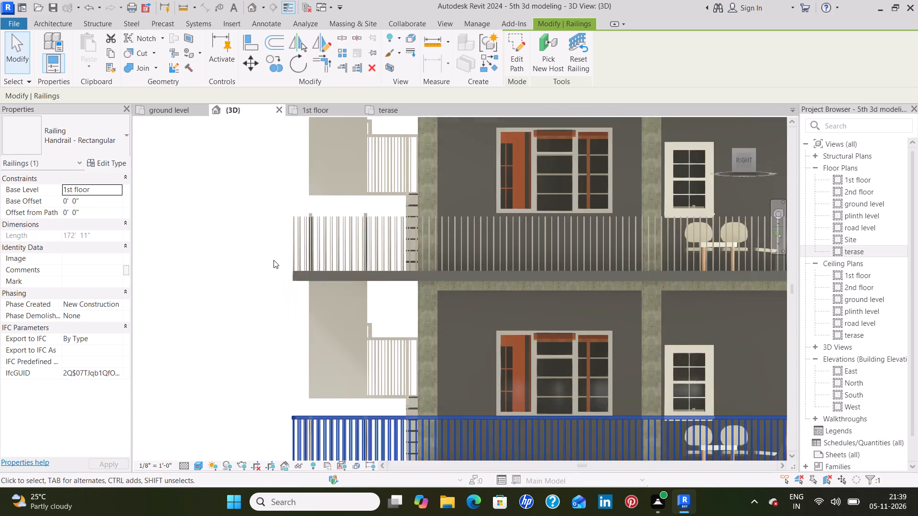
scroll(273, 260, up, 1)
scroll(273, 259, down, 9)
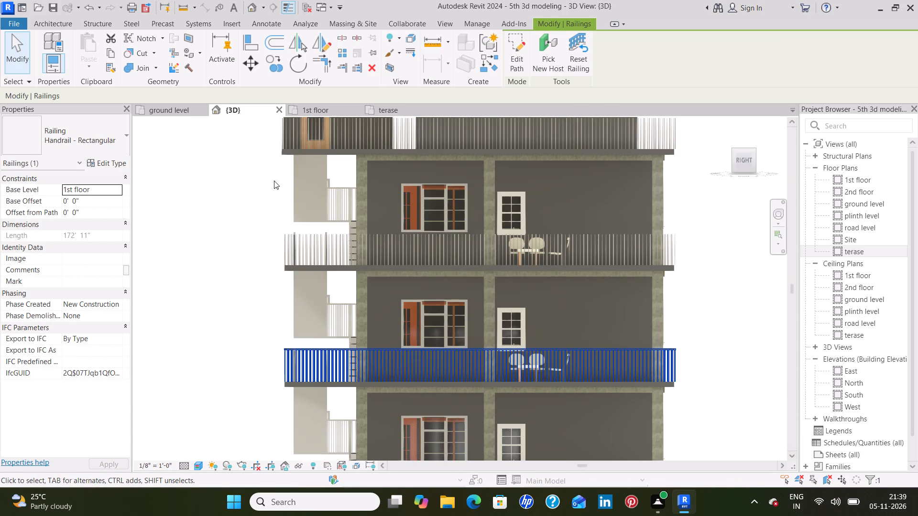
middle_drag(274, 177, 253, 275)
scroll(253, 275, up, 6)
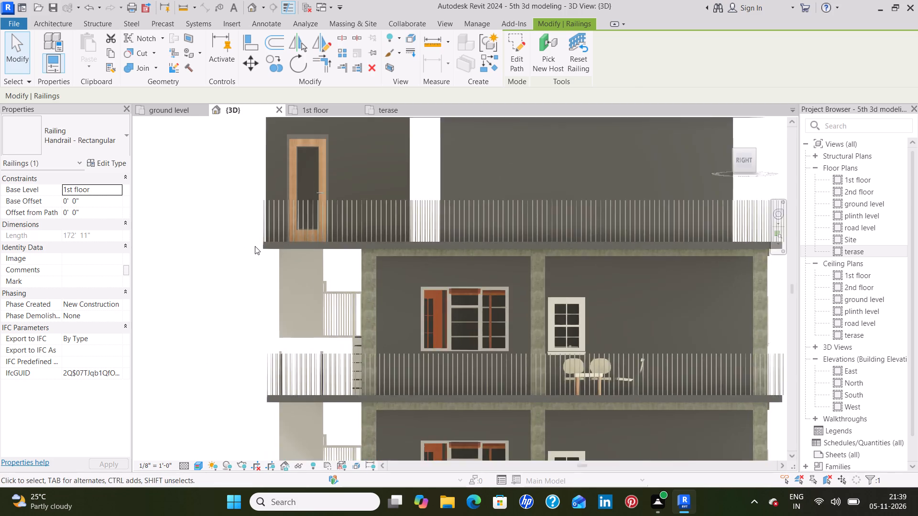
scroll(255, 246, up, 5)
Nudge the terrace railing two increments toward the front, in from the slab's back edge.
scroll(255, 246, down, 14)
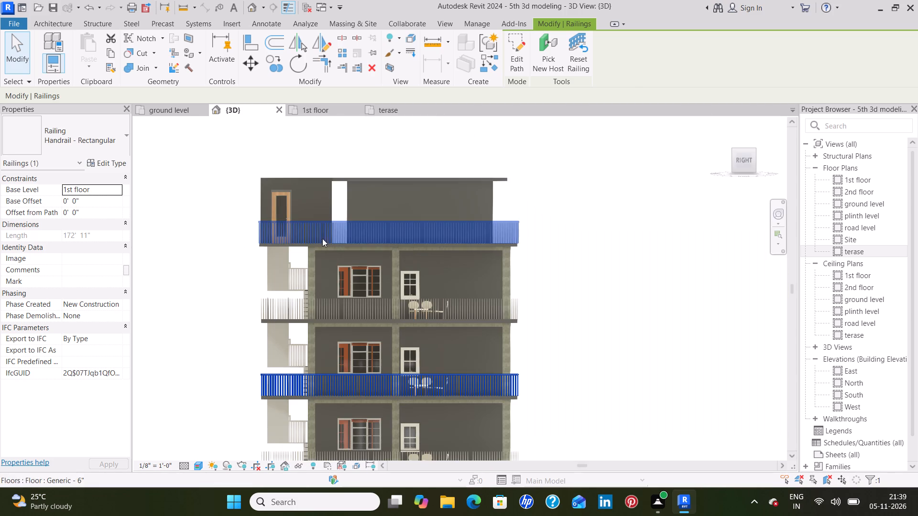
scroll(545, 256, up, 11)
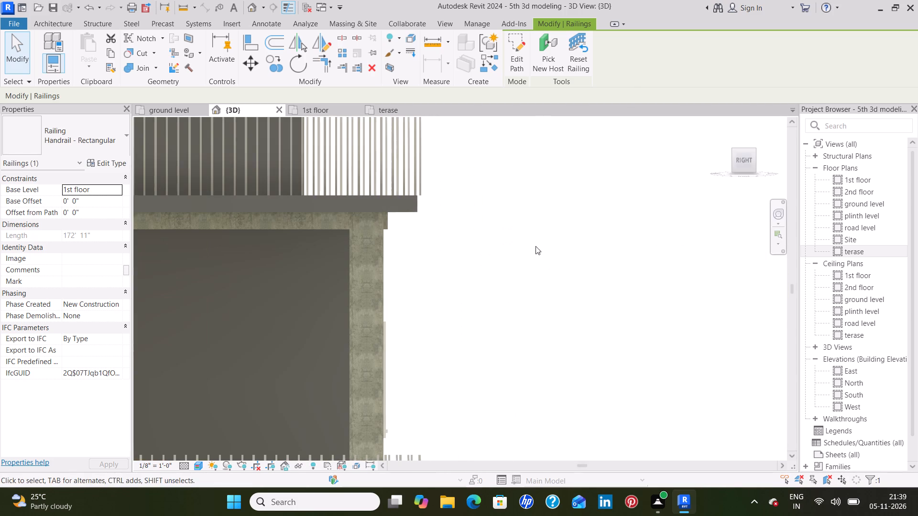
click(422, 180)
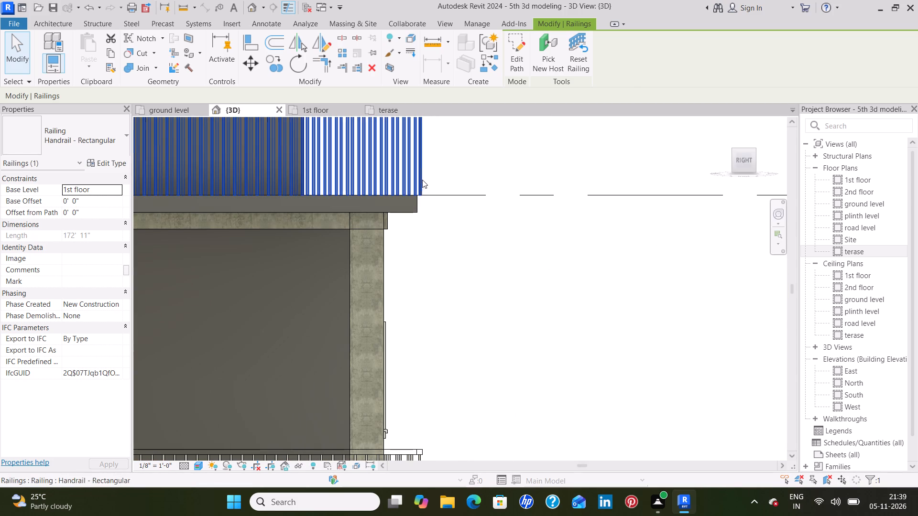
key(Left)
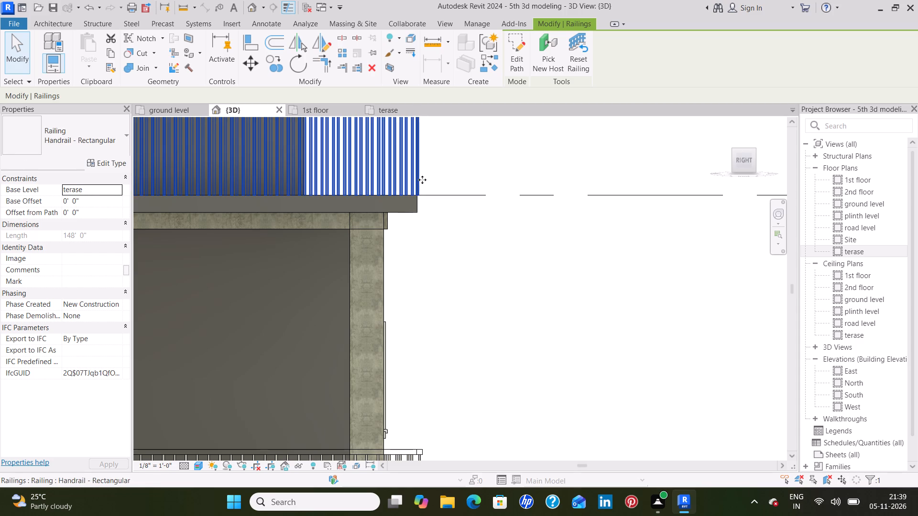
key(Left)
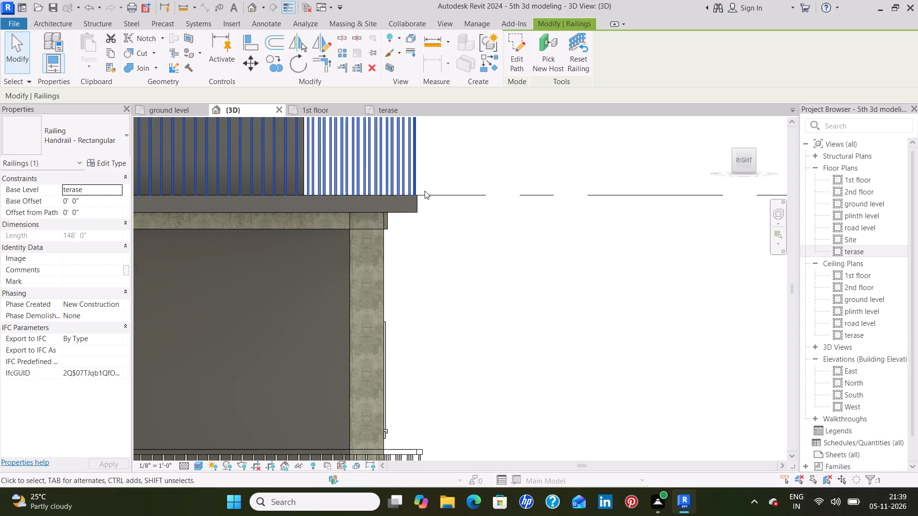
Nudge the terrace railing one increment toward the back, in from the slab's front edge on the right face.
scroll(445, 230, down, 9)
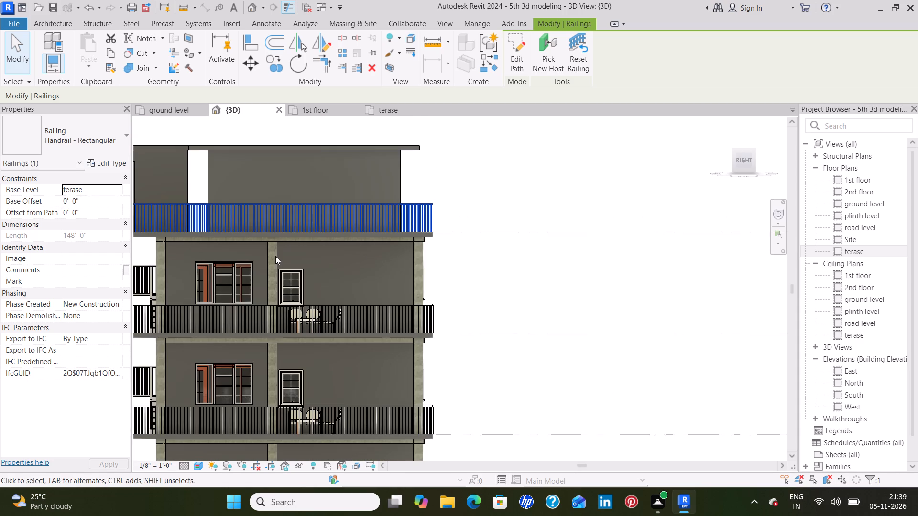
middle_drag(281, 256, 361, 253)
scroll(167, 226, up, 3)
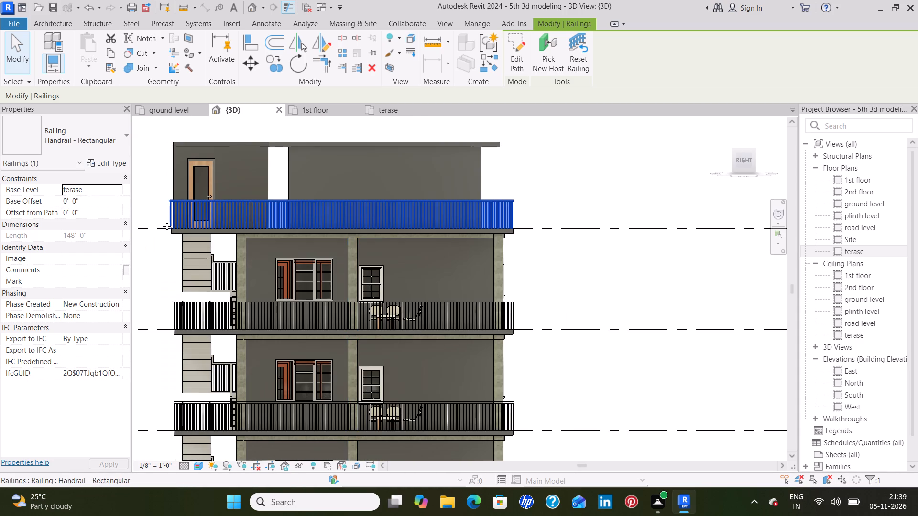
scroll(167, 226, up, 5)
click(177, 221)
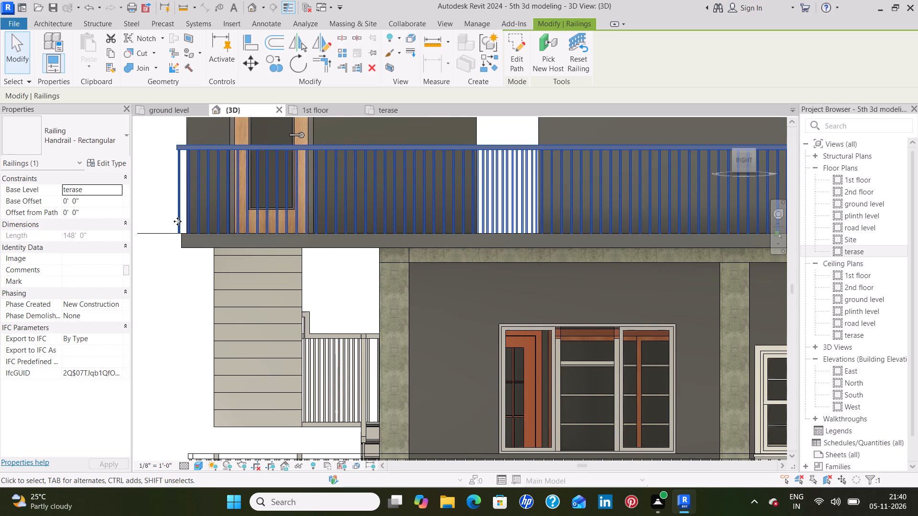
key(Right)
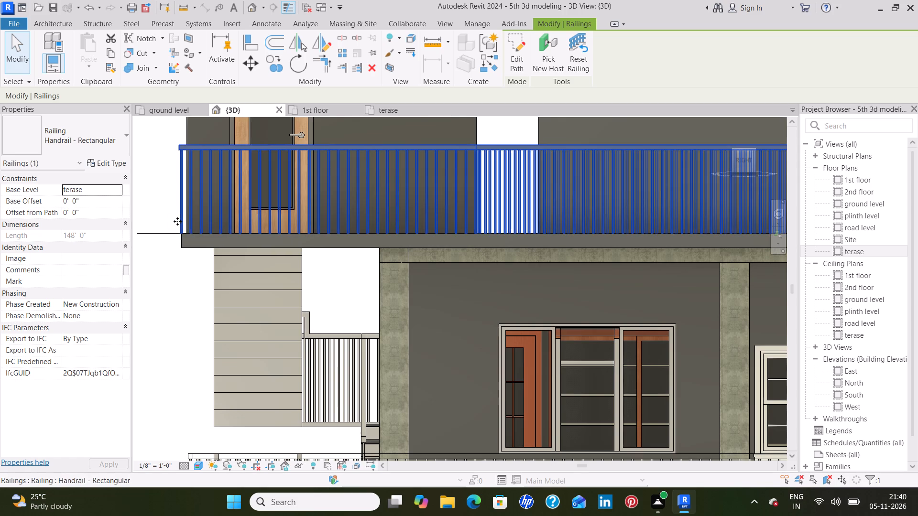
click(172, 197)
Nudge the second-floor balcony railing one increment toward the front, in from the slab's back edge.
scroll(172, 233, down, 4)
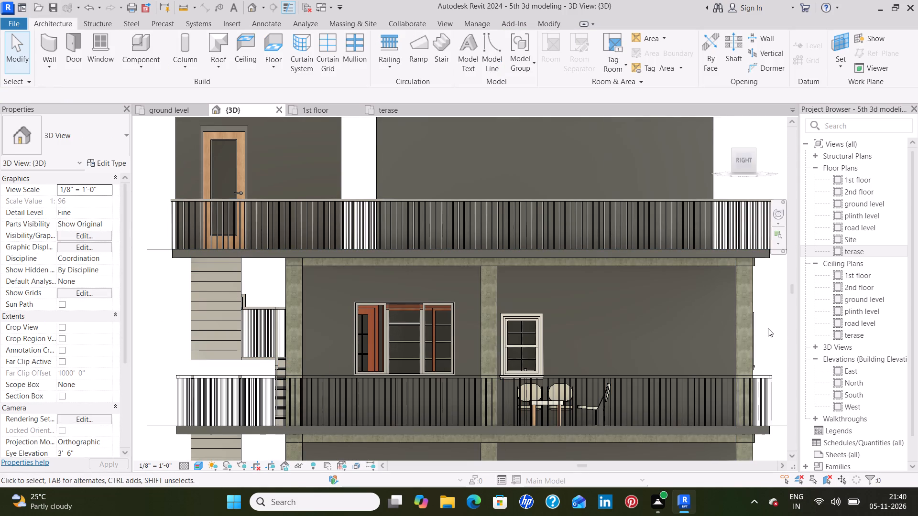
middle_drag(768, 328, 656, 200)
scroll(663, 294, up, 4)
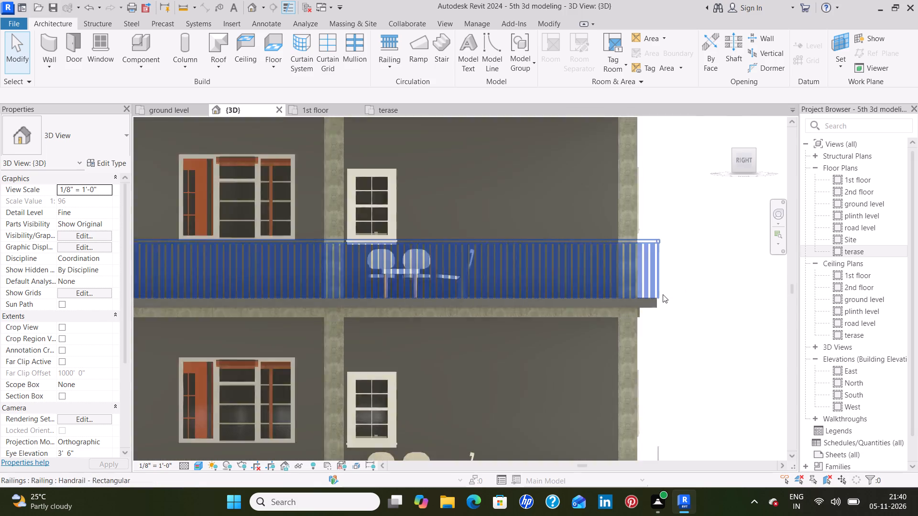
scroll(662, 293, up, 4)
click(655, 293)
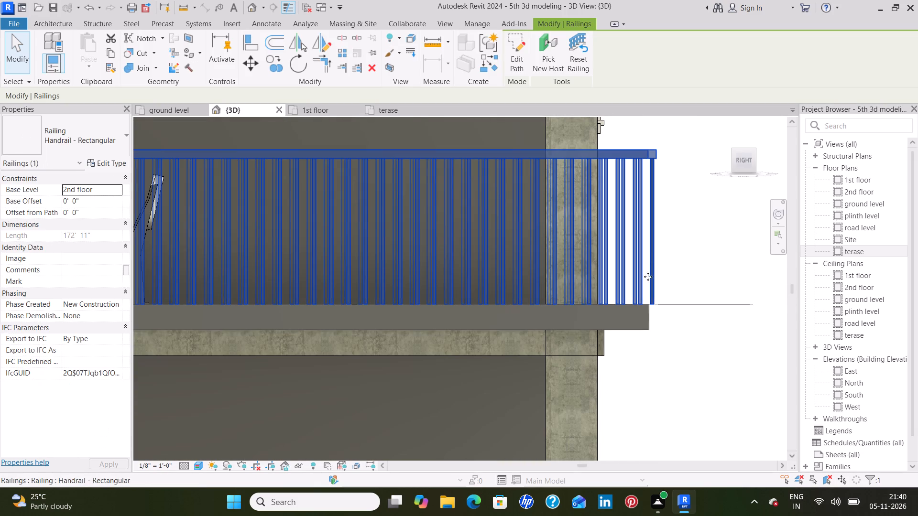
key(Left)
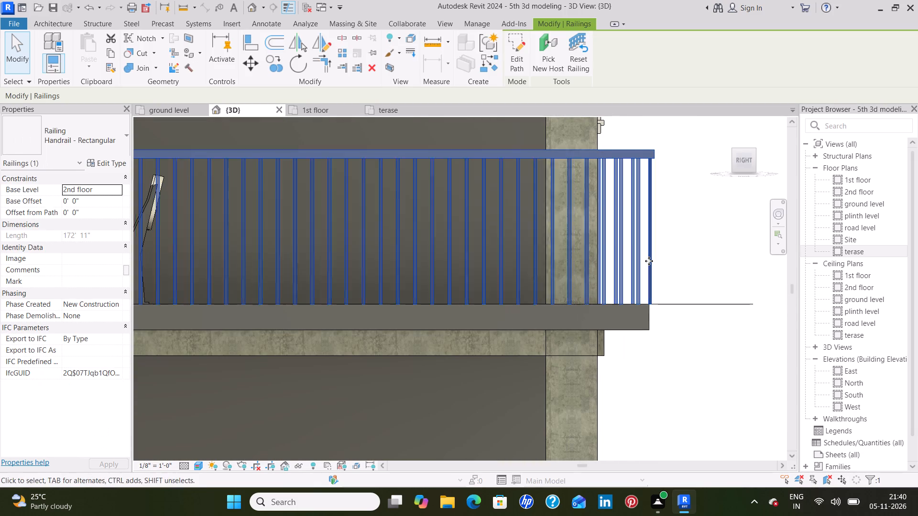
Nudge the first-floor balcony railing one increment toward the front, in from the slab's back edge.
scroll(650, 289, down, 6)
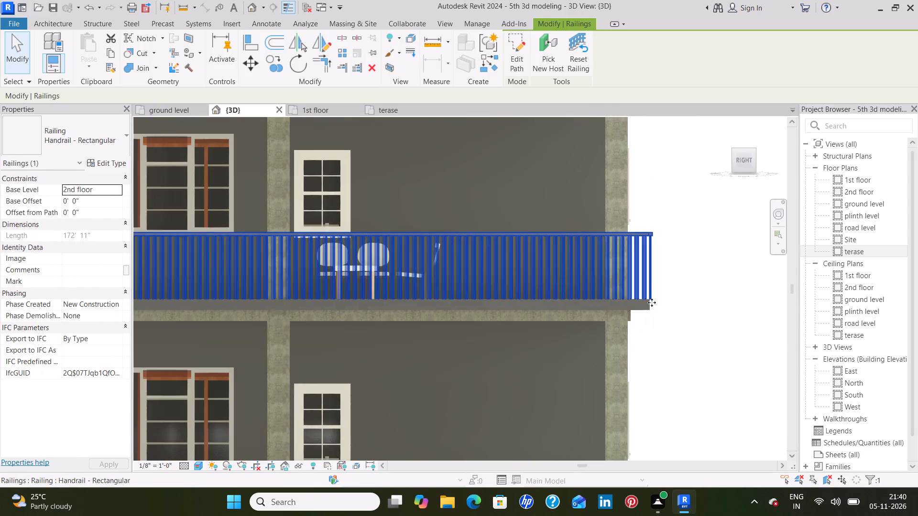
middle_drag(671, 315, 664, 162)
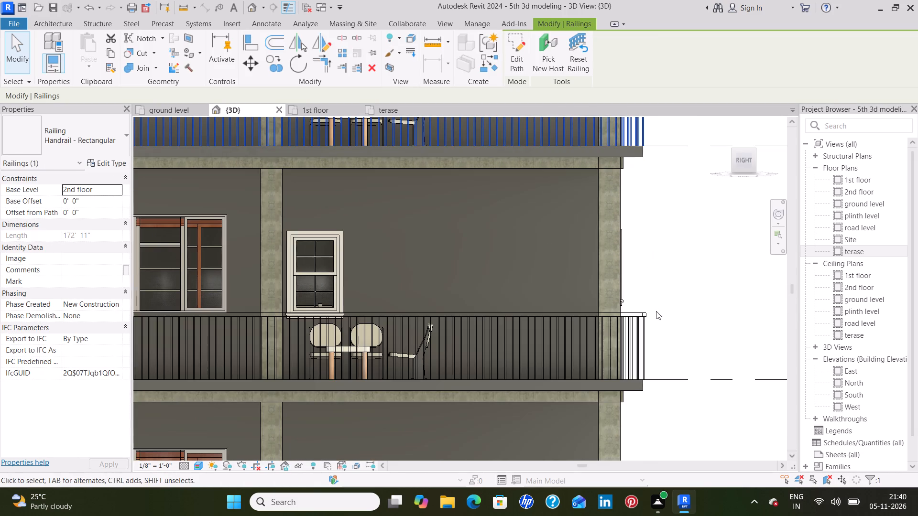
middle_drag(656, 311, 648, 150)
scroll(648, 150, down, 1)
scroll(635, 204, up, 4)
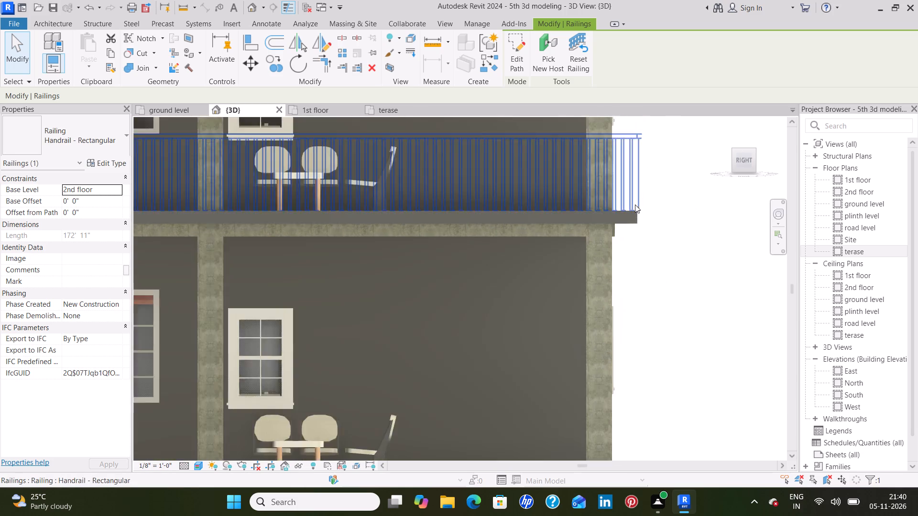
scroll(635, 204, up, 4)
click(645, 195)
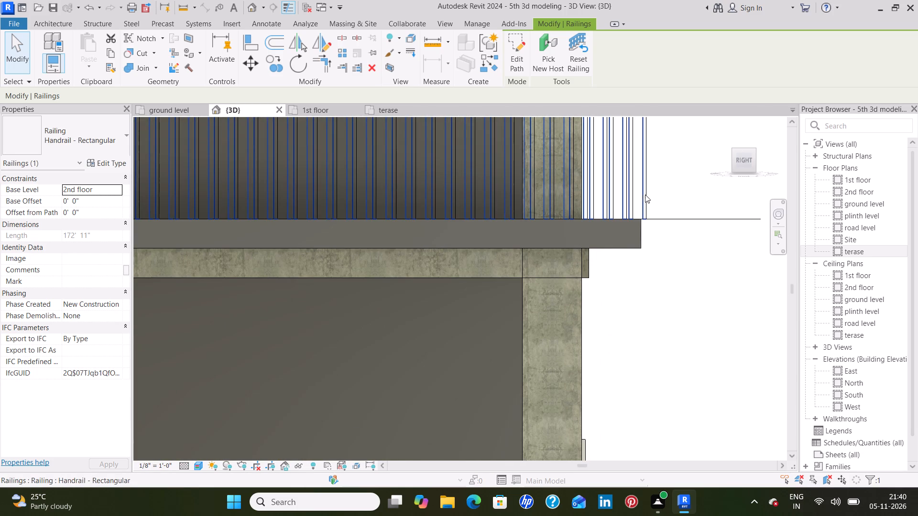
key(Left)
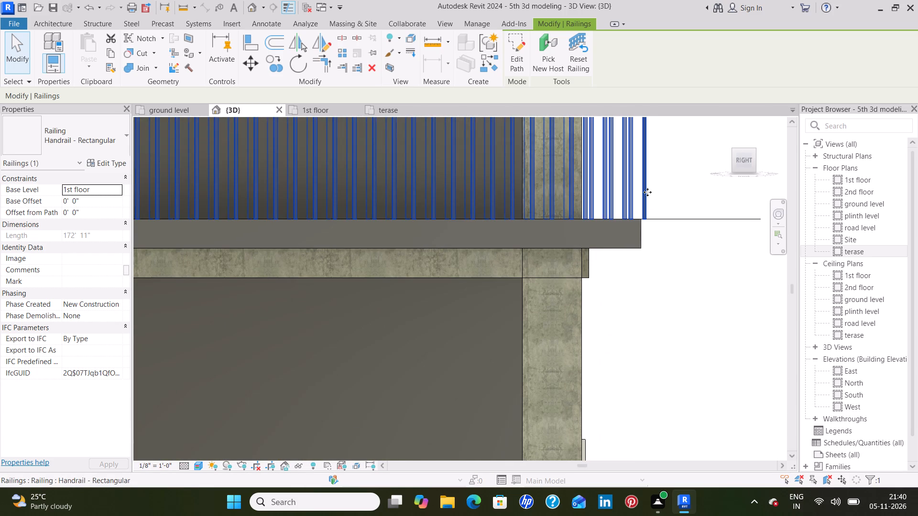
Nudge the ground-level balcony railing six increments toward the front to bring its end post in to the slab's back edge.
scroll(650, 208, down, 5)
middle_drag(646, 258, 645, 158)
middle_drag(628, 301, 636, 196)
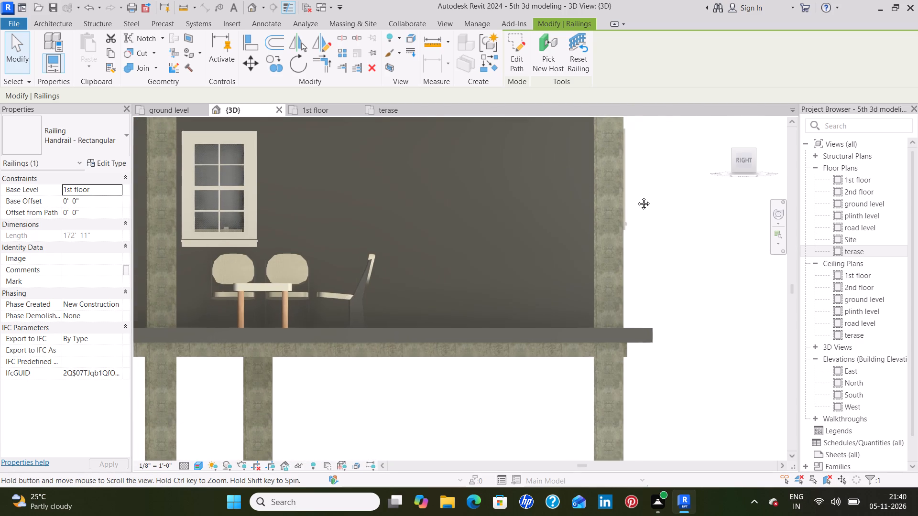
middle_drag(636, 196, 638, 189)
click(659, 296)
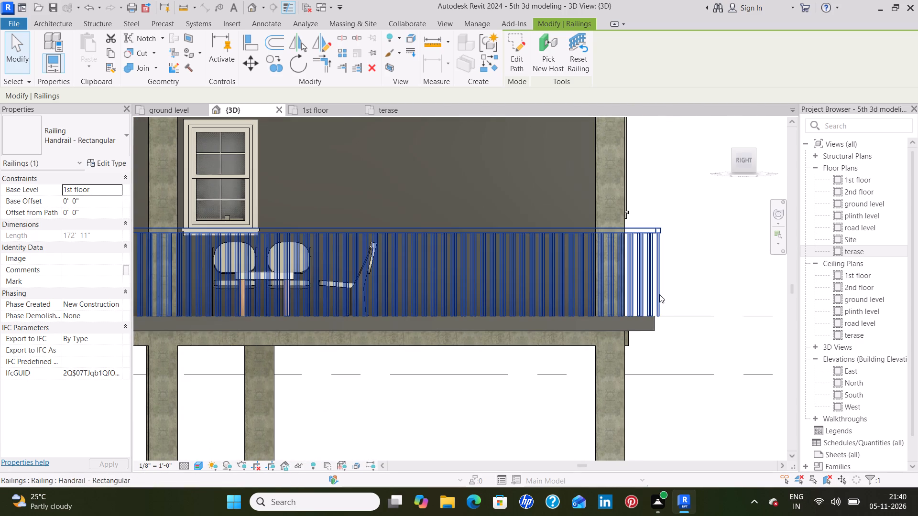
scroll(662, 288, up, 9)
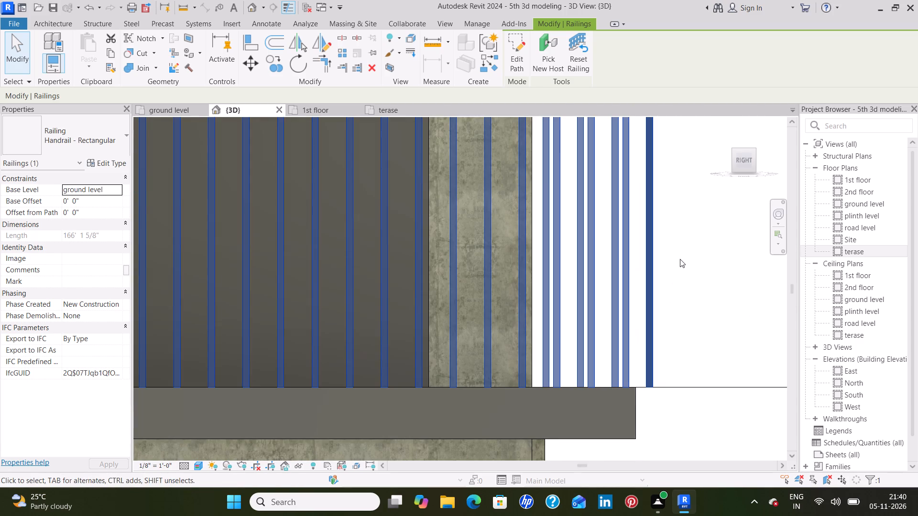
key(Left)
key(Left)
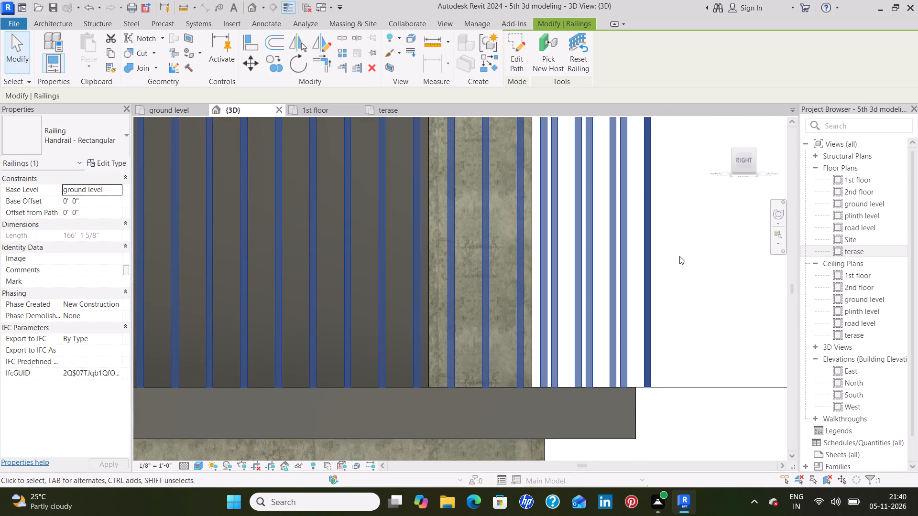
key(Left)
key(Left)
key(Left)
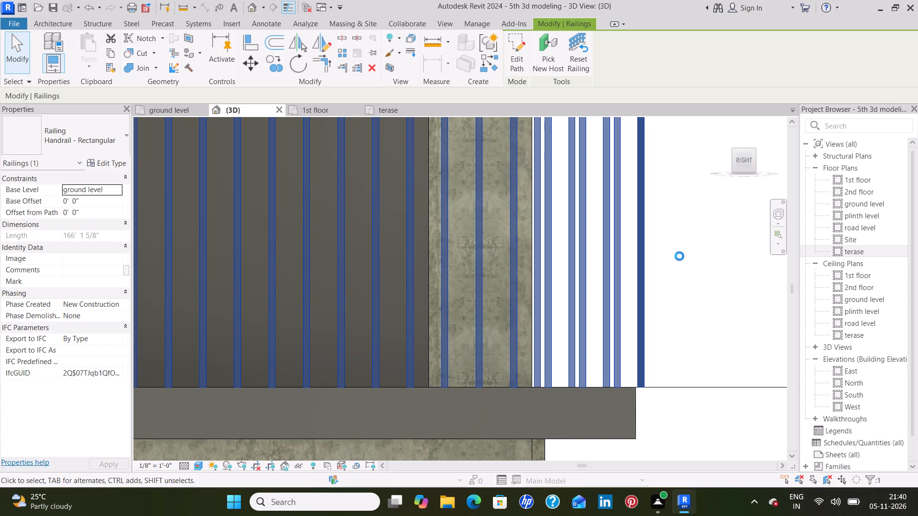
key(Left)
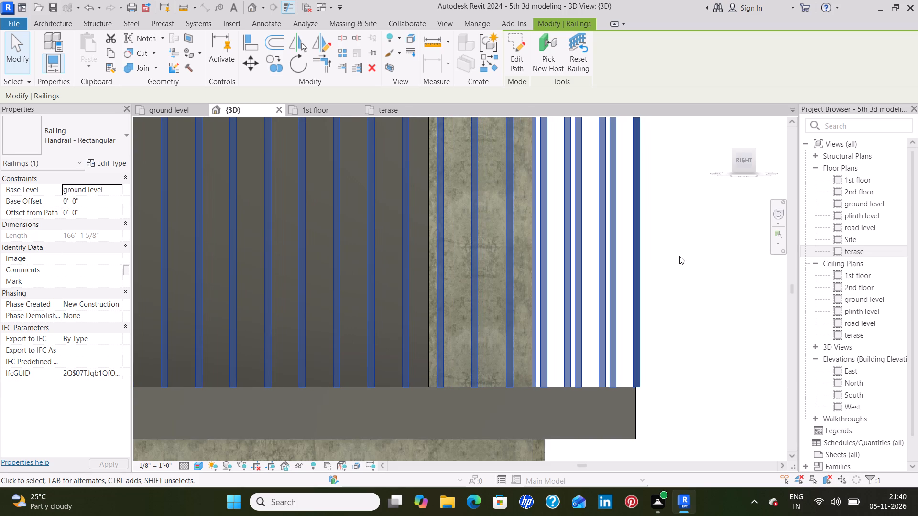
click(679, 256)
scroll(679, 256, down, 10)
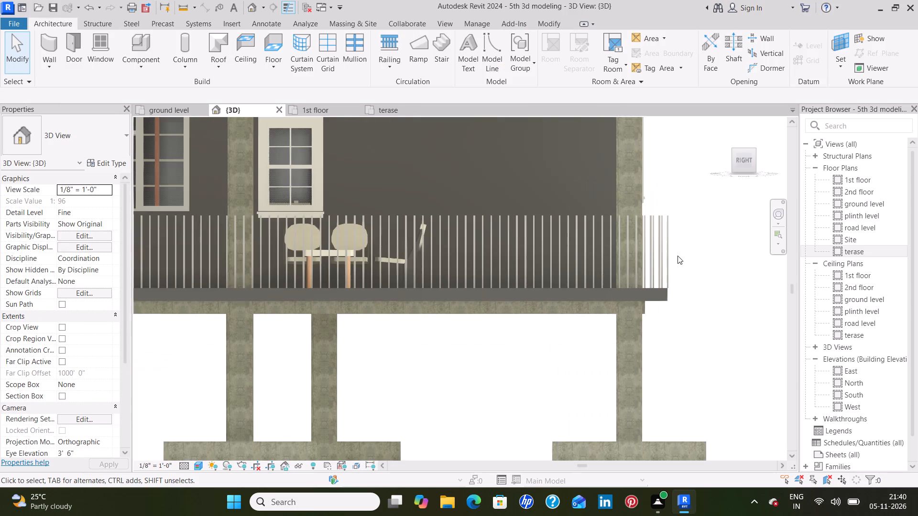
scroll(678, 256, down, 4)
scroll(679, 207, down, 5)
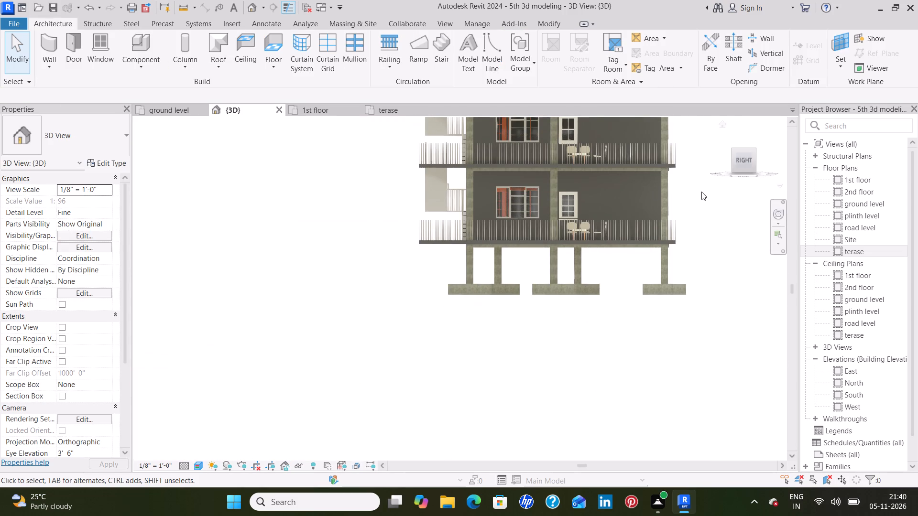
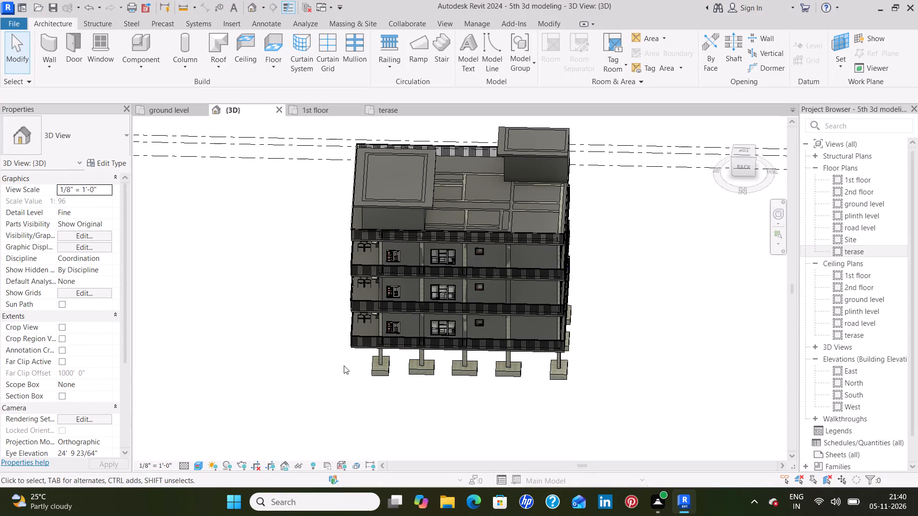
Save the building project with the railing adjustments.
key(ctrl+s)
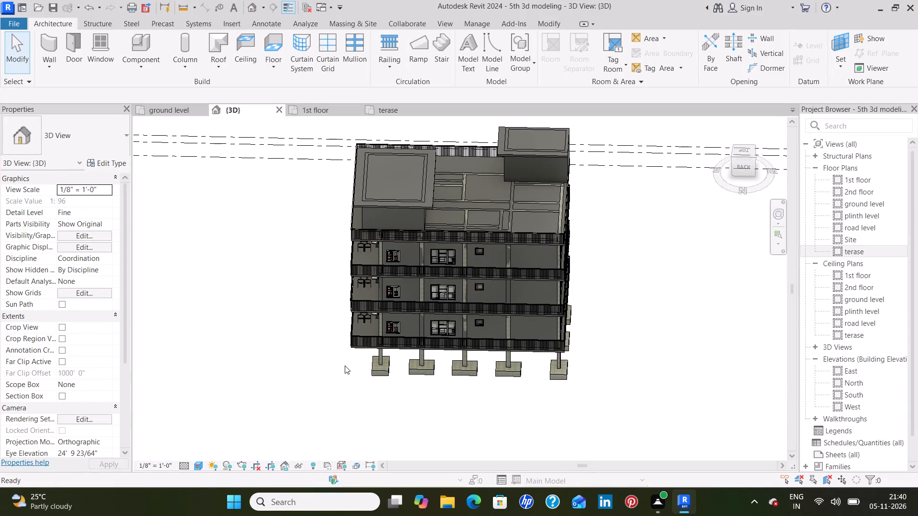
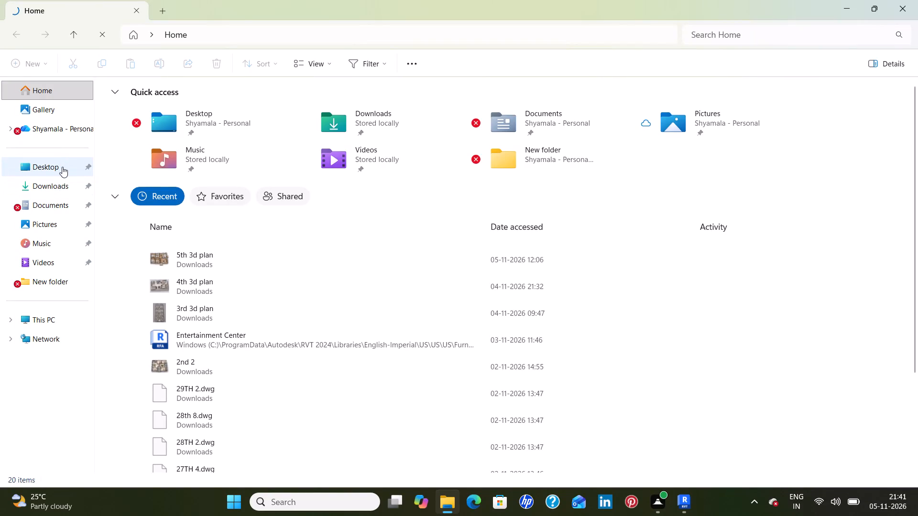
In File Explorer, delete the backup project file 5th 3d modeling.0001 from the Desktop folder.
click(62, 167)
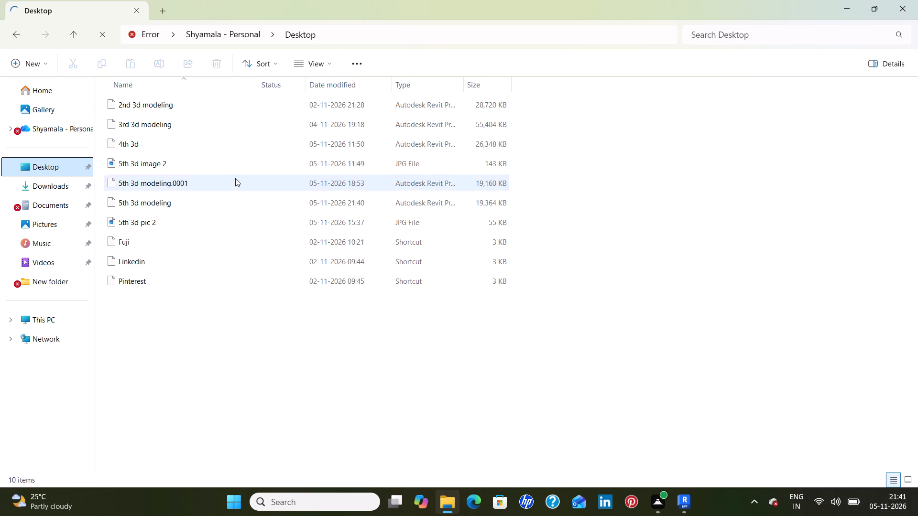
drag(219, 188, 224, 187)
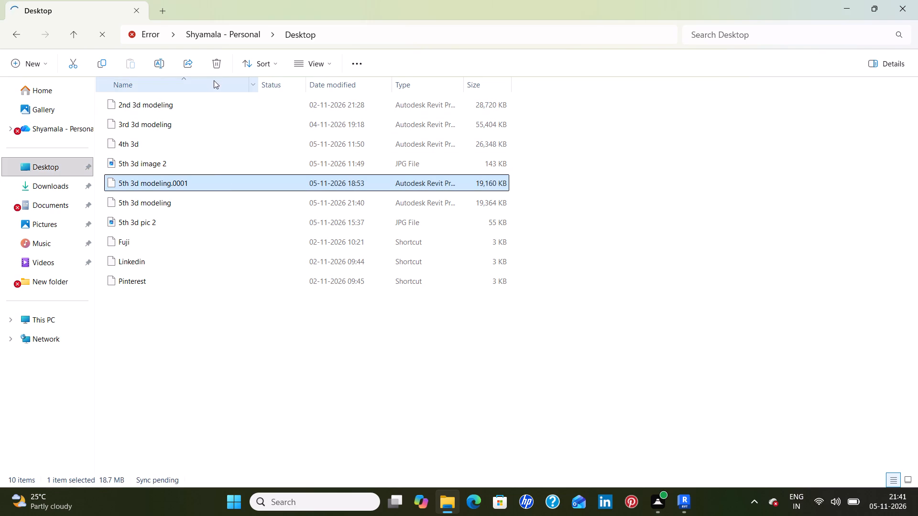
click(214, 60)
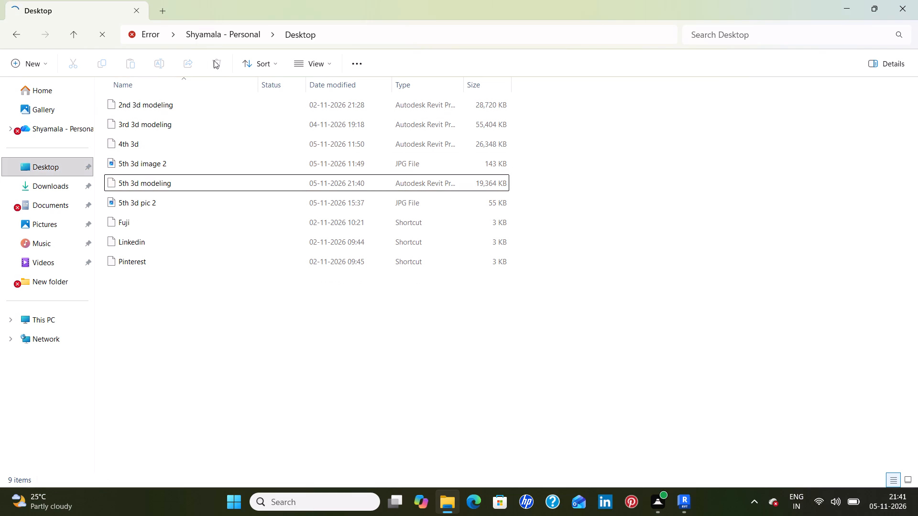